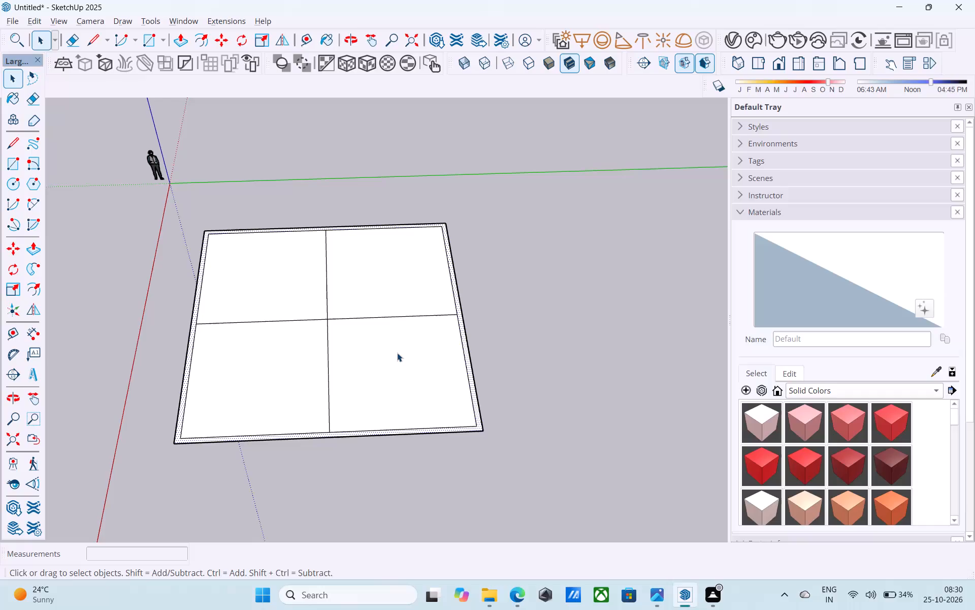
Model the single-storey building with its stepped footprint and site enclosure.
Copy the half of the crosswise centre line farther from the red axis 6" toward the floor plan's far edge.
key(o)
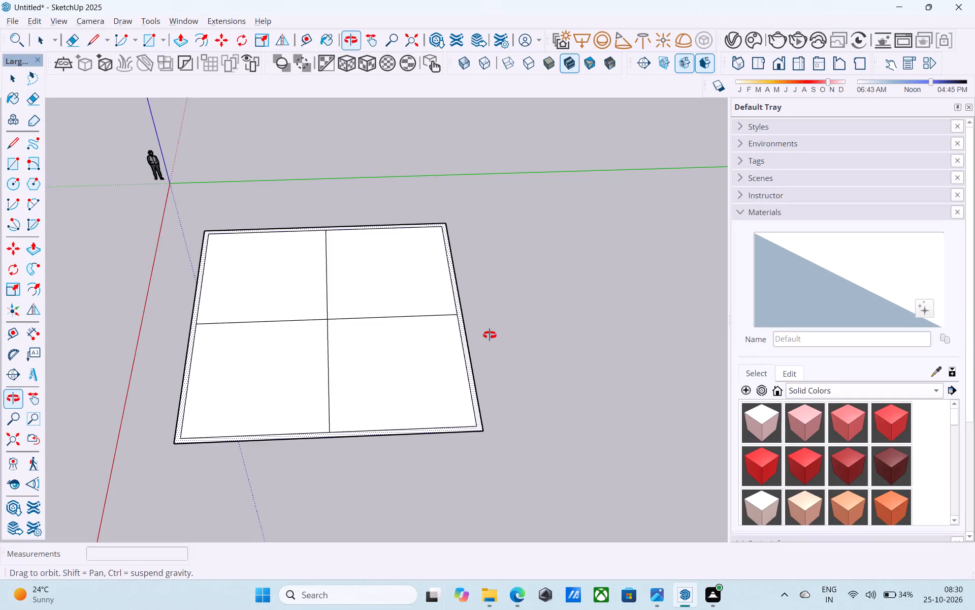
drag(490, 335, 545, 338)
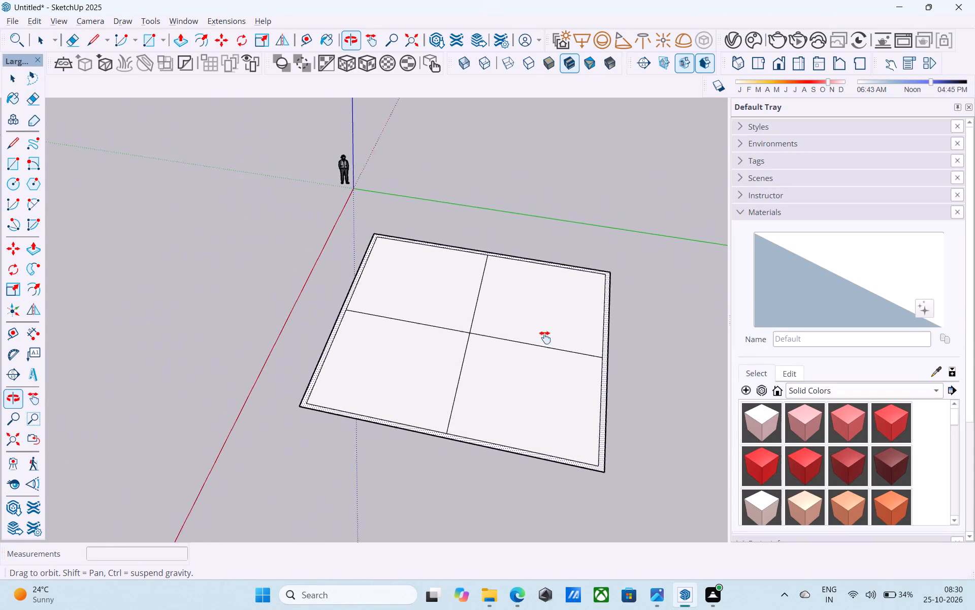
drag(545, 338, 529, 401)
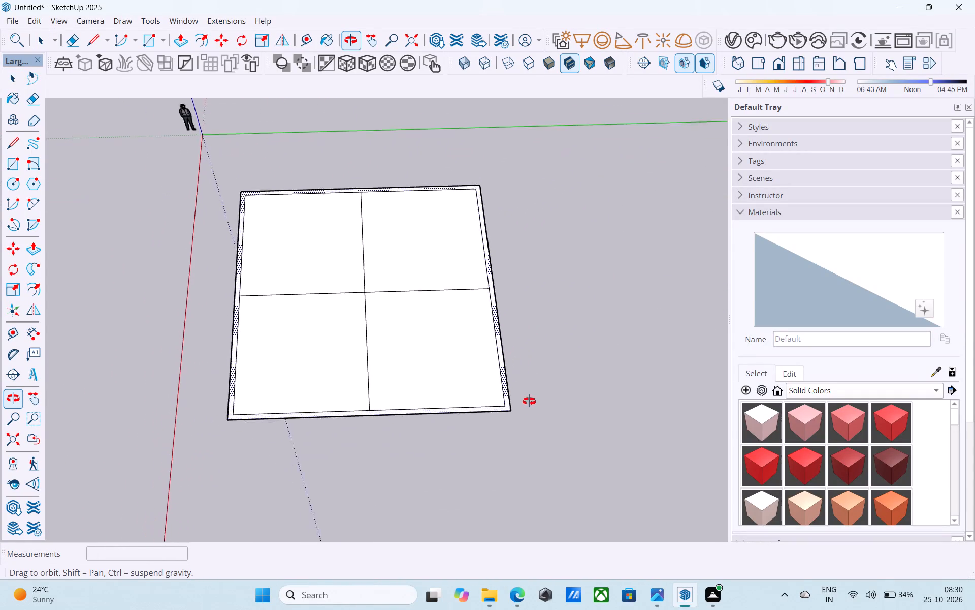
drag(529, 401, 526, 421)
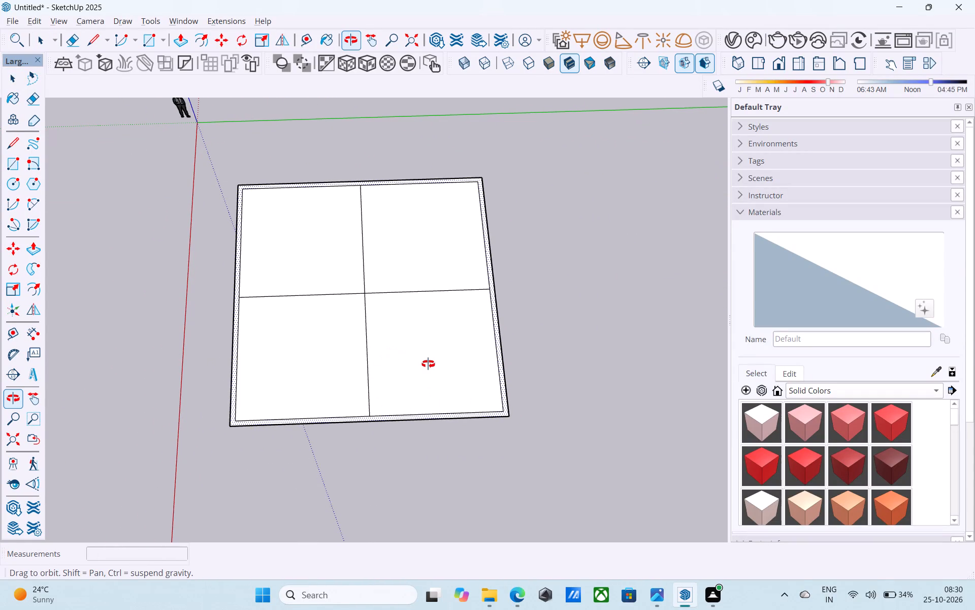
key(space)
key(space)
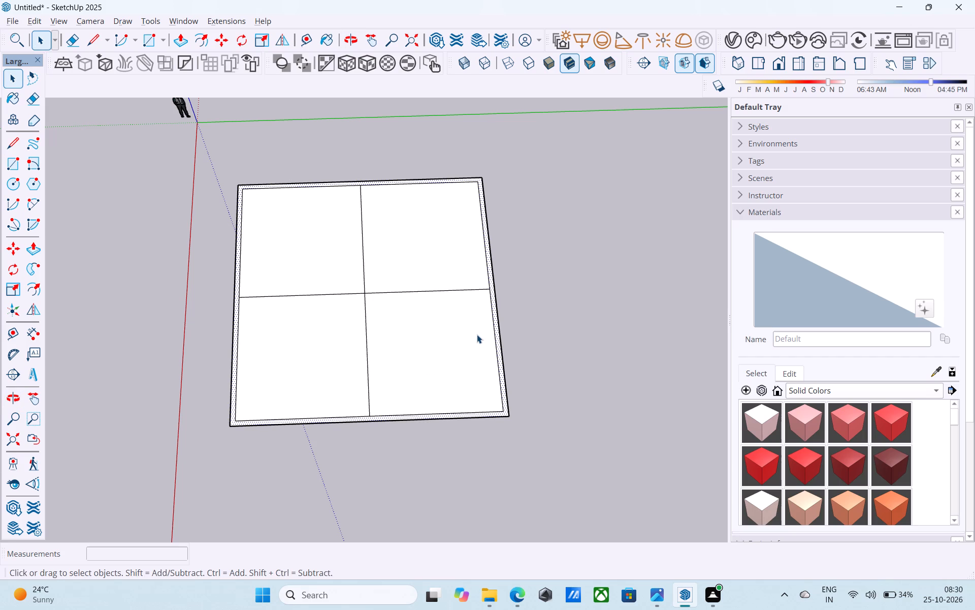
click(465, 291)
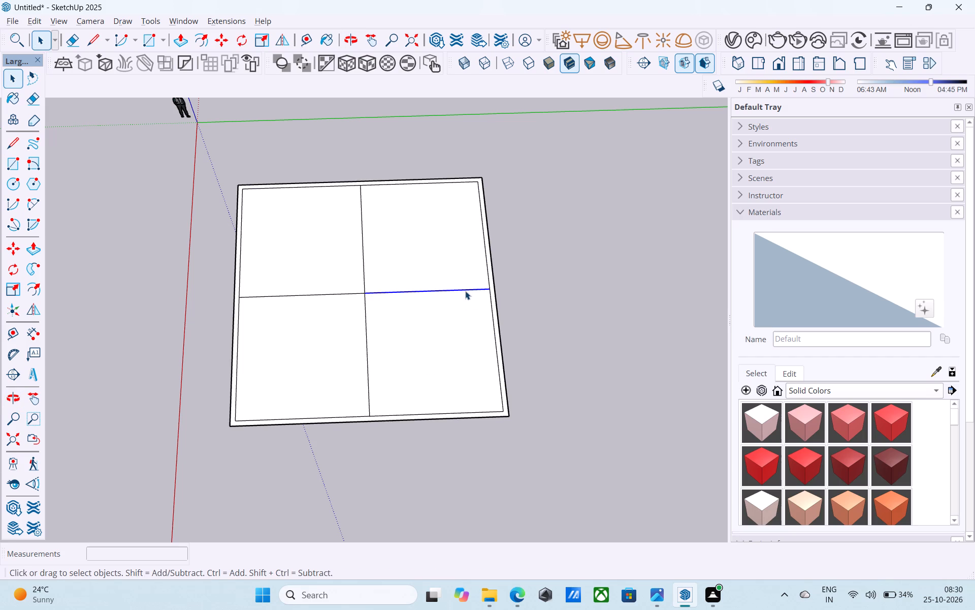
key(m)
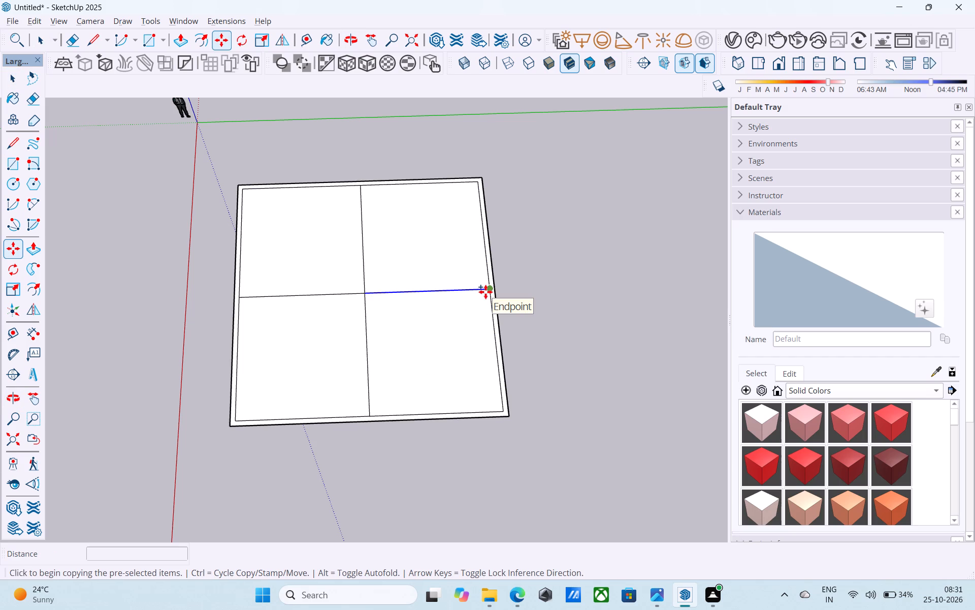
click(485, 292)
drag(484, 284, 484, 279)
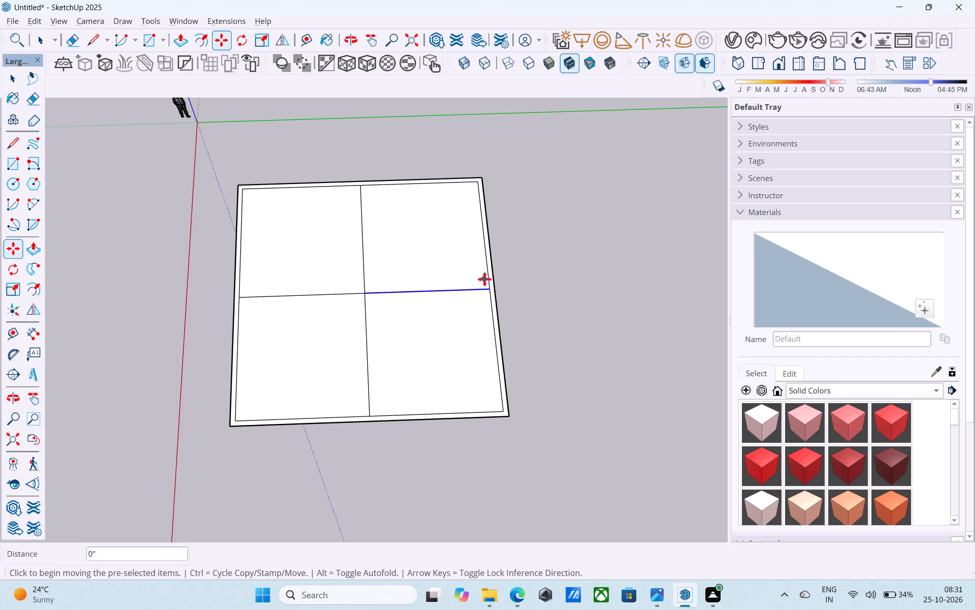
drag(484, 279, 484, 278)
key(space)
key(m)
key(space)
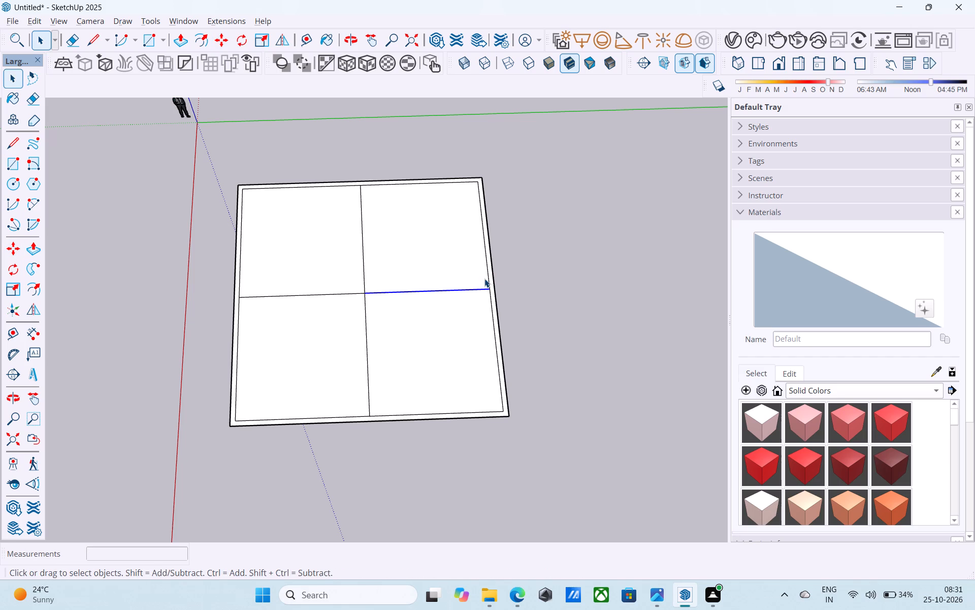
ctrl+scroll(484, 279, up, 6)
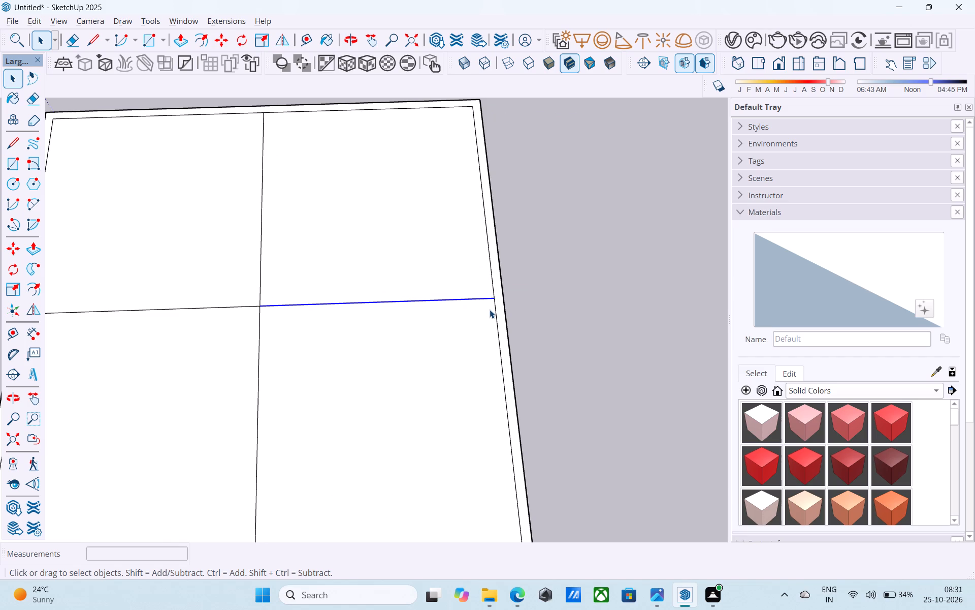
key(m)
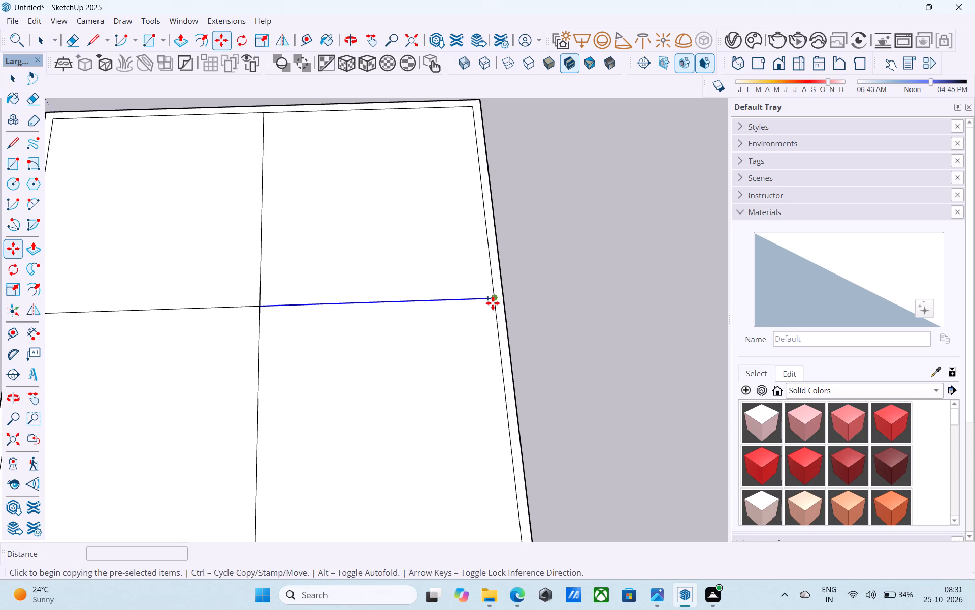
drag(493, 303, 492, 282)
text(6")
key(Return)
key(space)
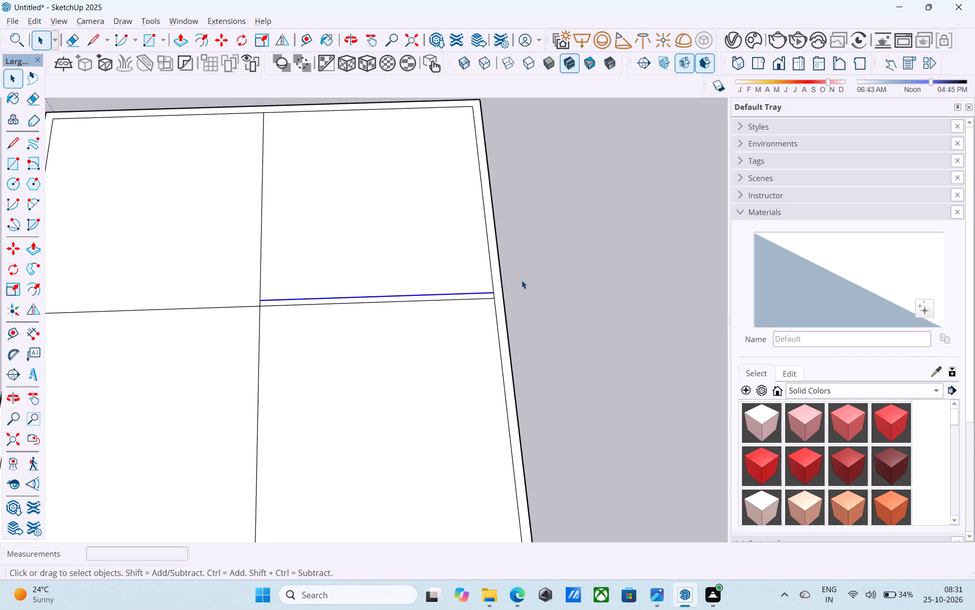
Draw a 19' 3" line continuing the copied crosswise line to the inner wall line nearest the red axis.
ctrl+scroll(422, 243, down, 6)
key(l)
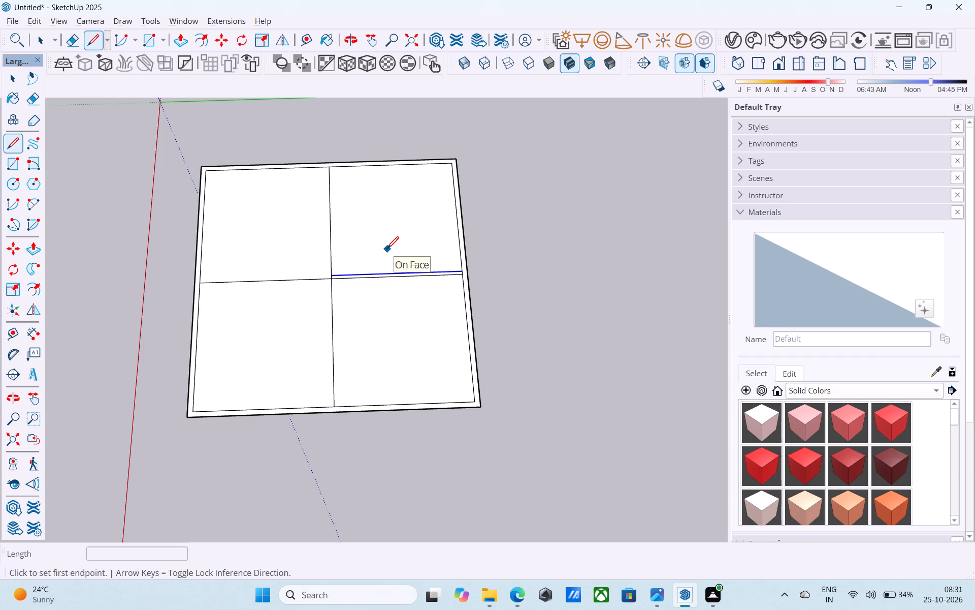
drag(332, 273, 199, 276)
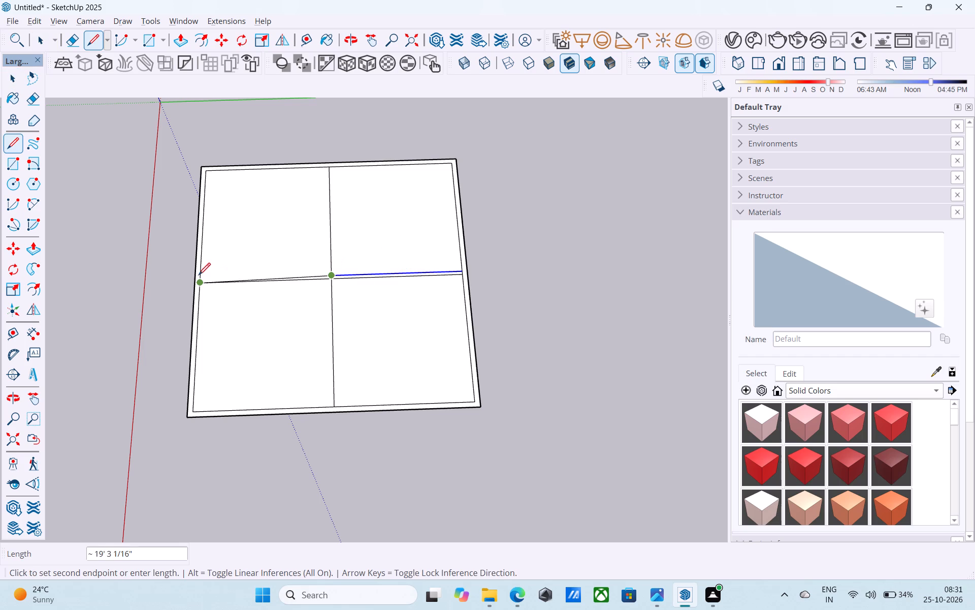
drag(199, 276, 200, 274)
click(200, 274)
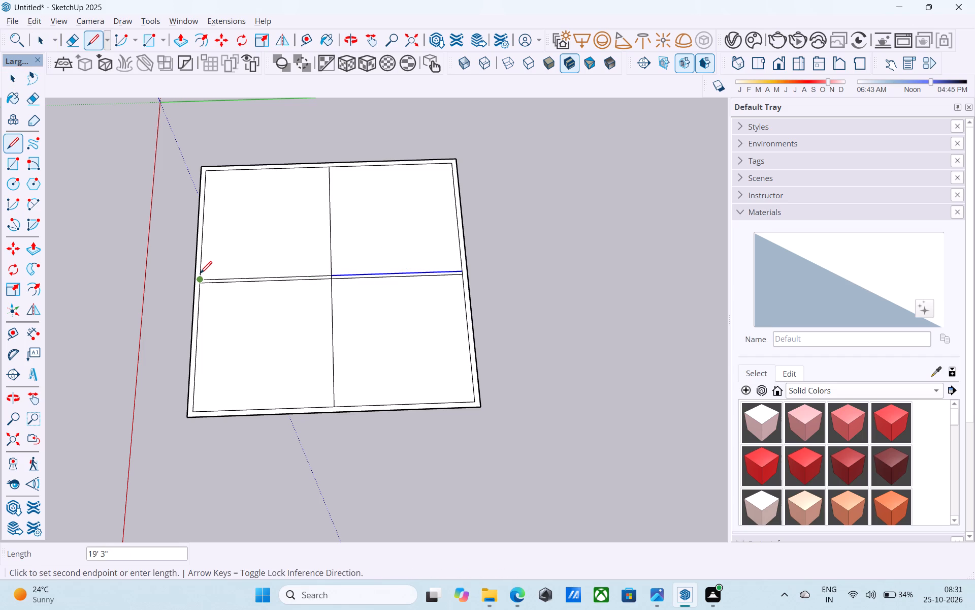
key(space)
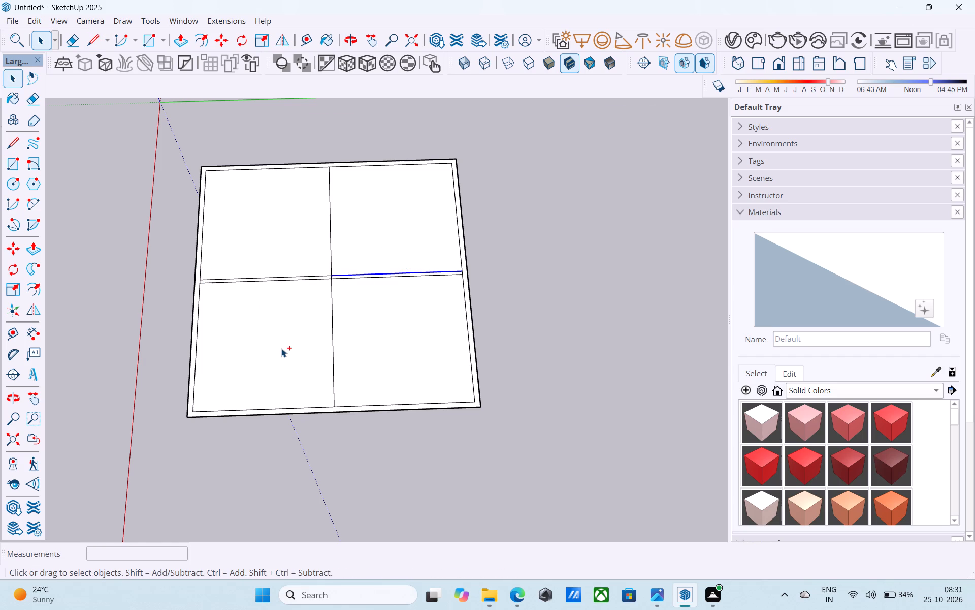
Copy the near half of the lengthwise centre line 6" toward the red axis.
ctrl+scroll(281, 348, down, 3)
ctrl+scroll(281, 348, up, 6)
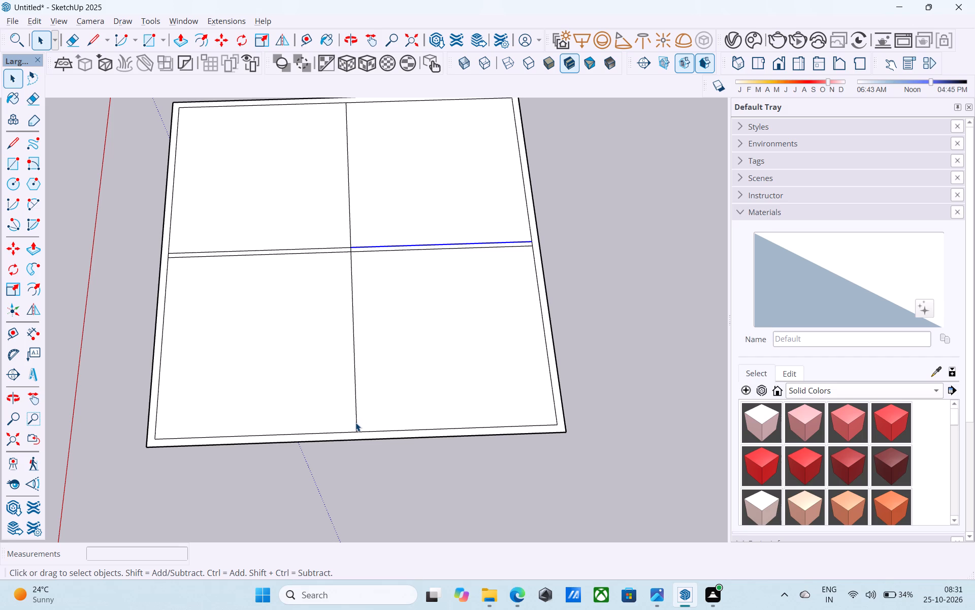
click(355, 422)
key(m)
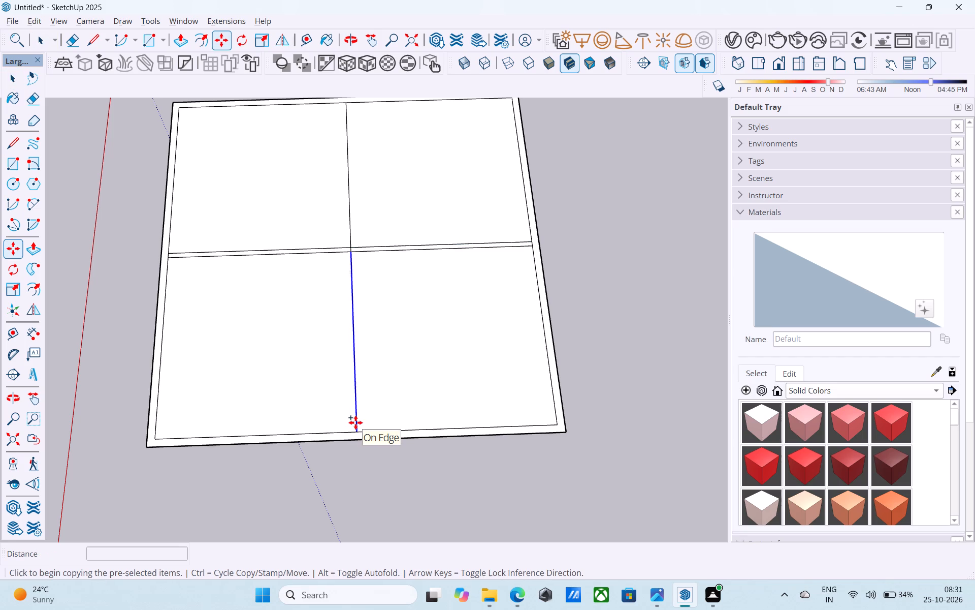
drag(359, 433, 328, 443)
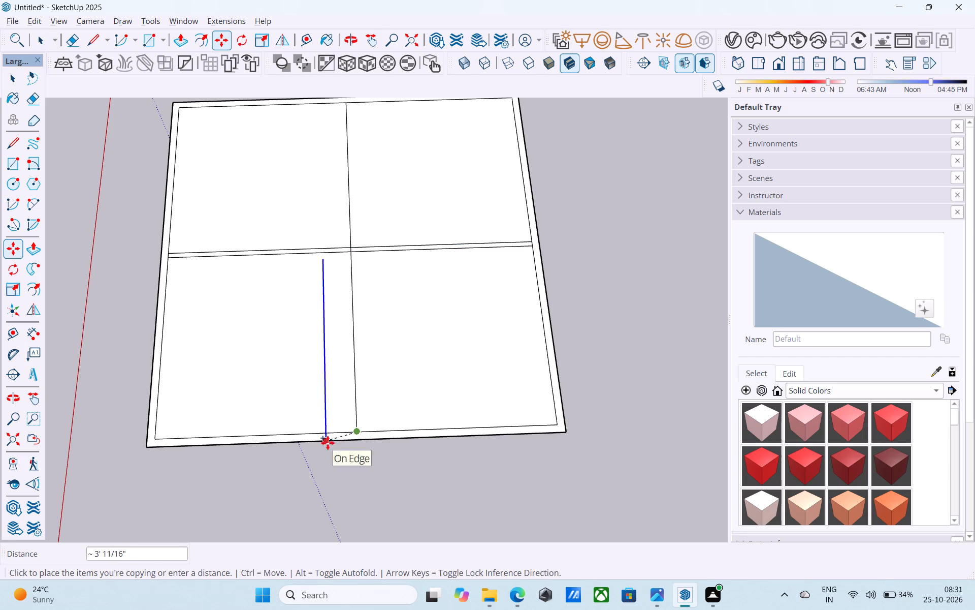
drag(328, 443, 339, 431)
text(6")
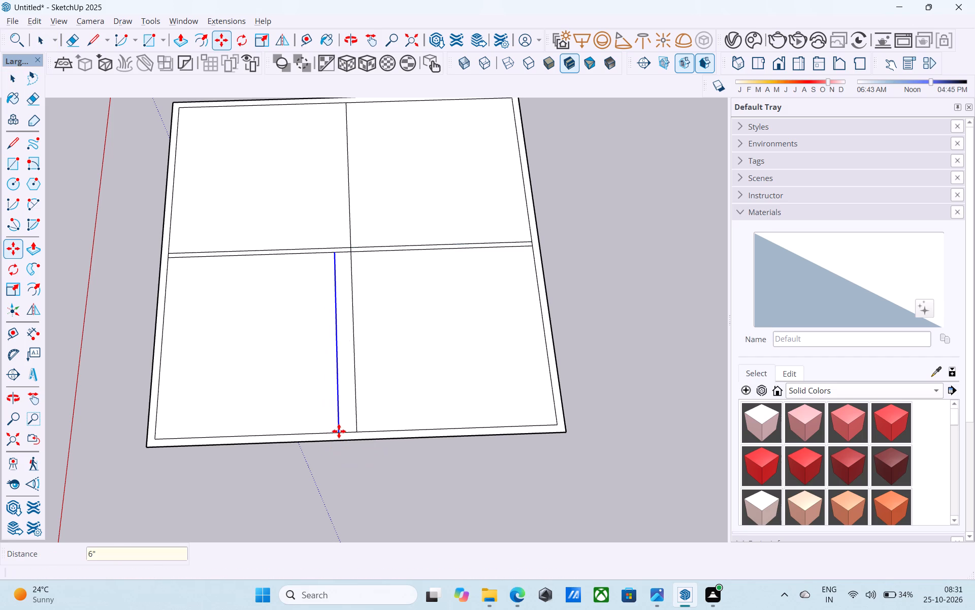
key(Return)
Draw a line extending the copied lengthwise line to the inner wall line along the plan's far edge.
key(l)
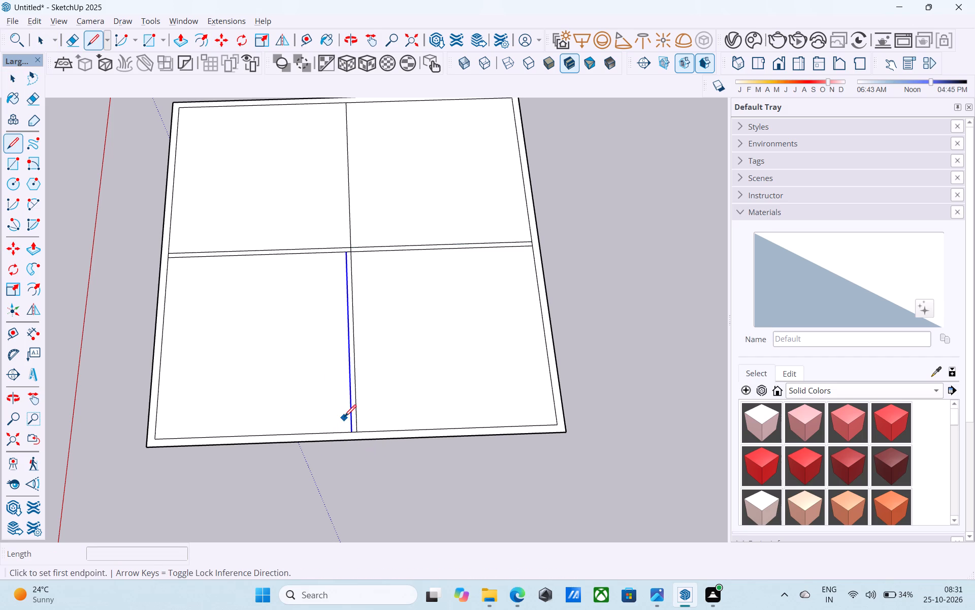
drag(344, 256, 327, 145)
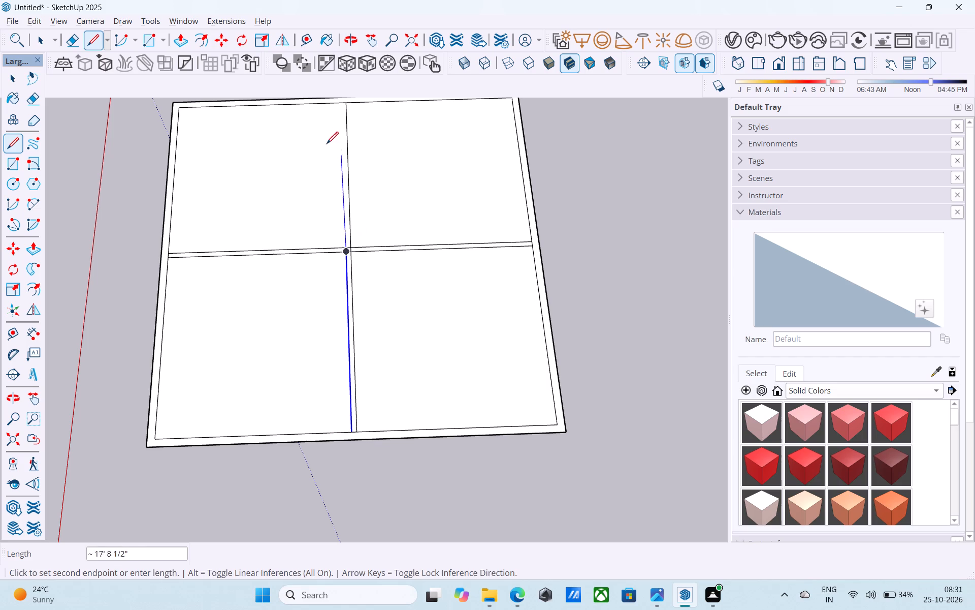
drag(327, 145, 337, 104)
click(337, 104)
key(space)
Extrude the outer perimeter wall face upward 10' with Push/Pull.
ctrl+scroll(337, 104, down, 5)
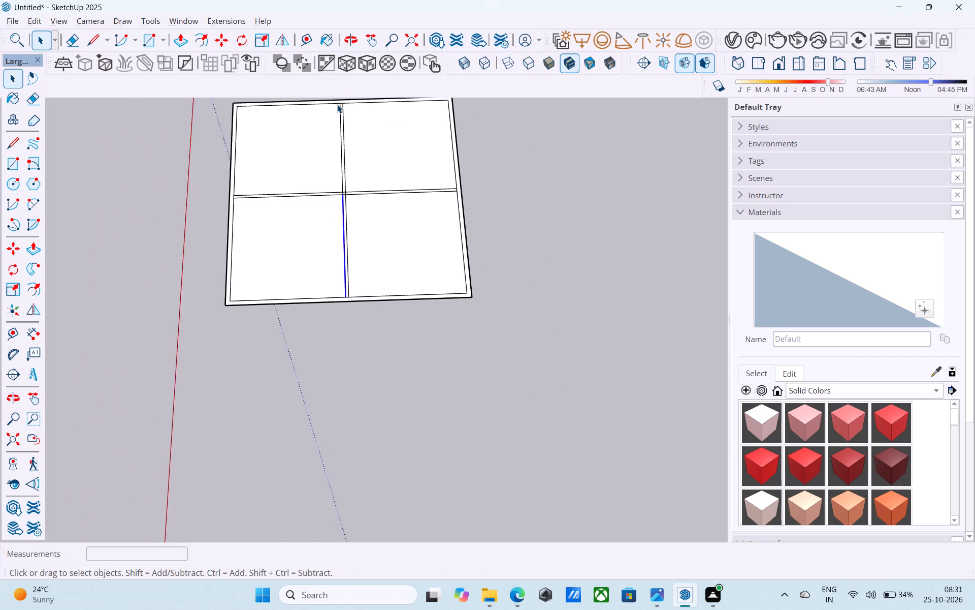
scroll(337, 104, up, 1)
scroll(337, 104, down, 1)
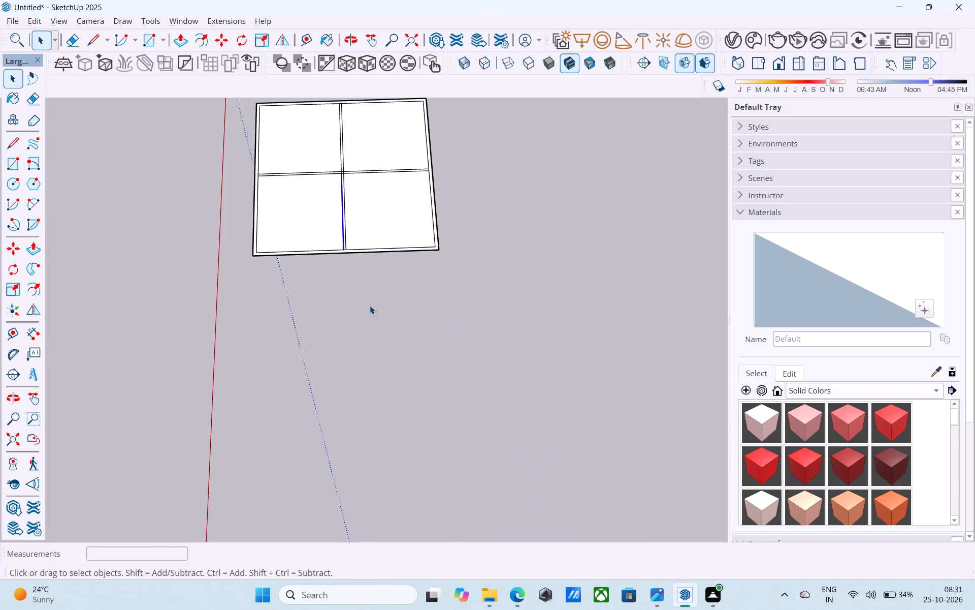
key(o)
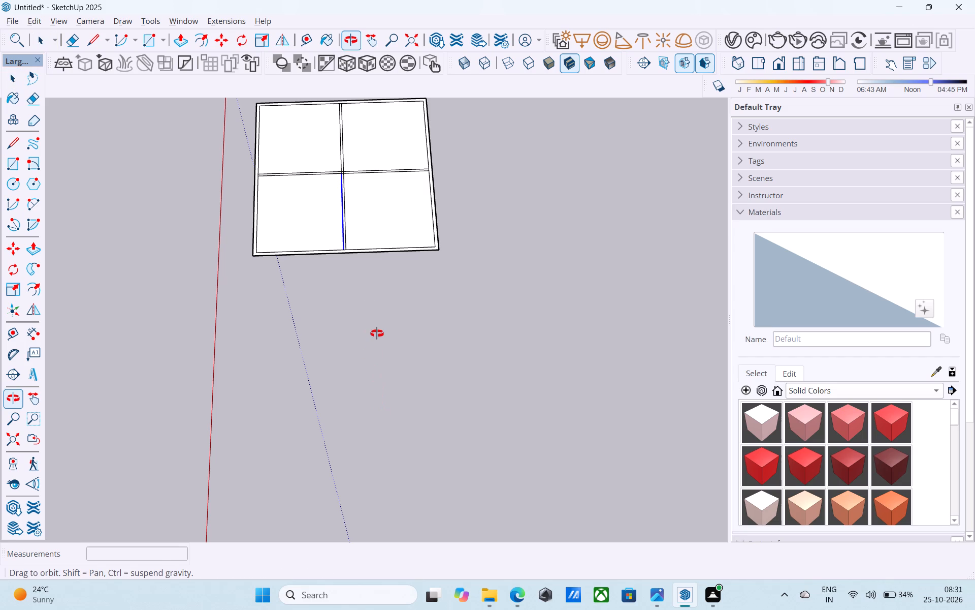
drag(377, 333, 356, 467)
click(370, 279)
drag(370, 279, 352, 312)
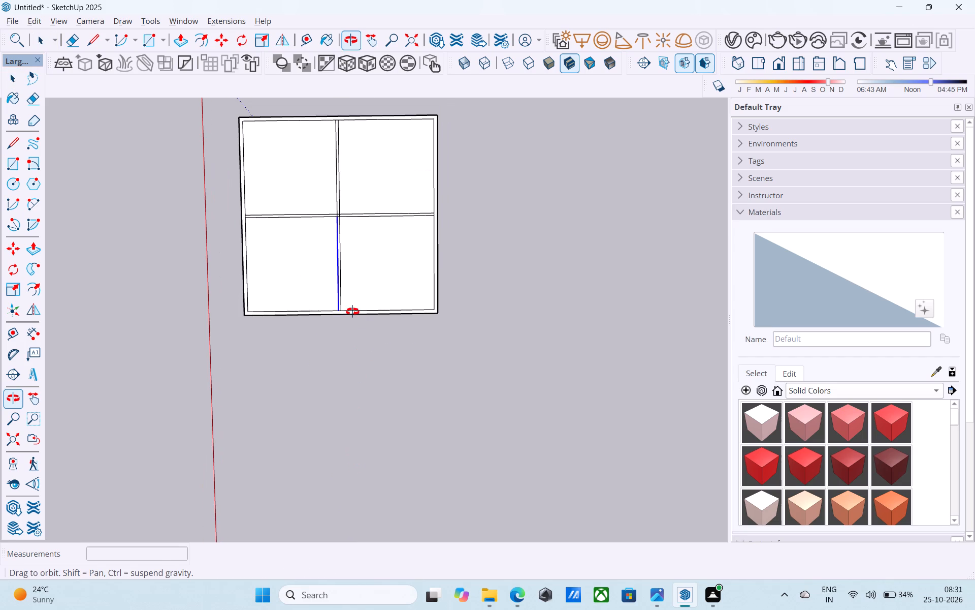
click(366, 373)
drag(377, 392, 419, 394)
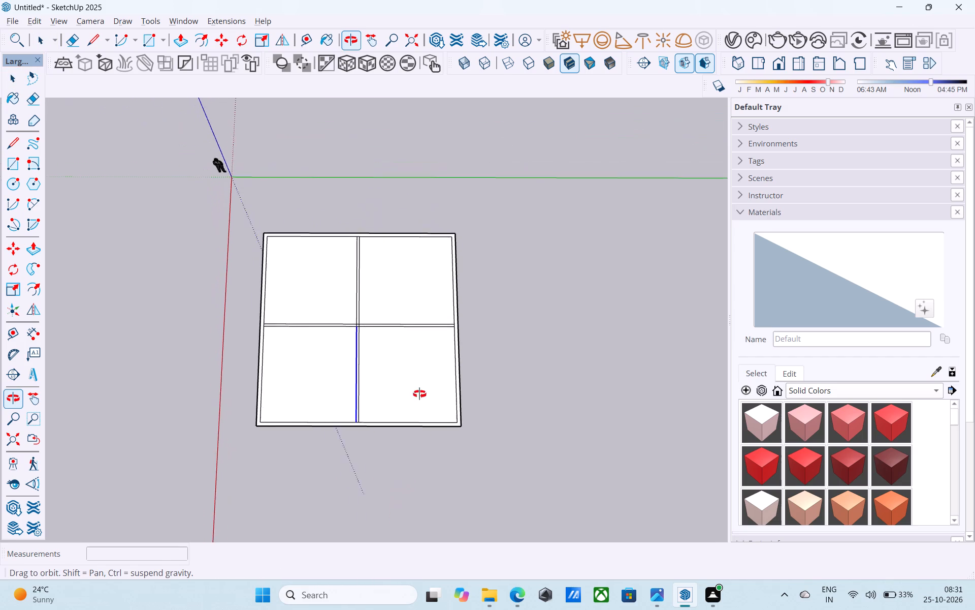
drag(419, 394, 418, 287)
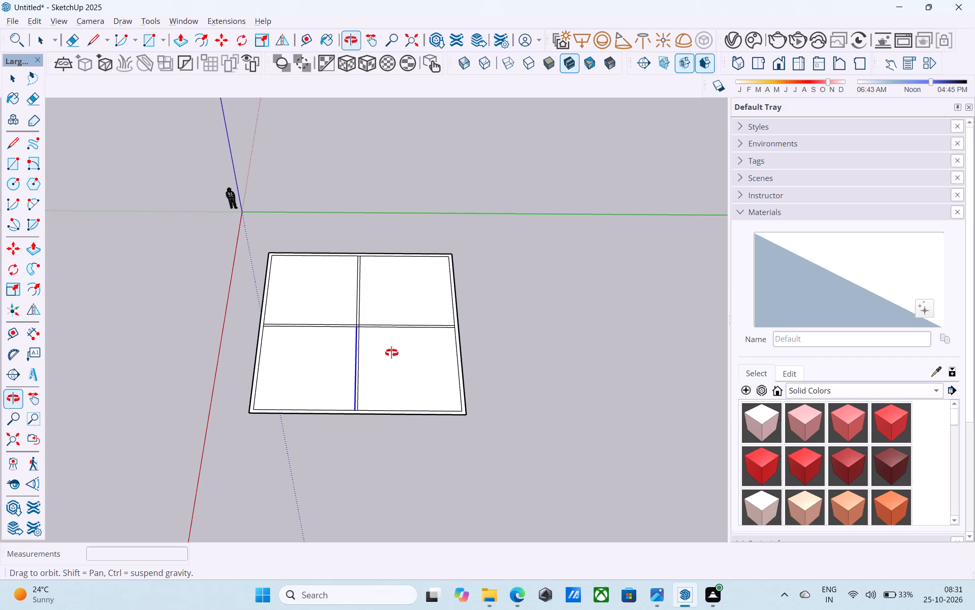
ctrl+scroll(354, 320, up, 7)
key(space)
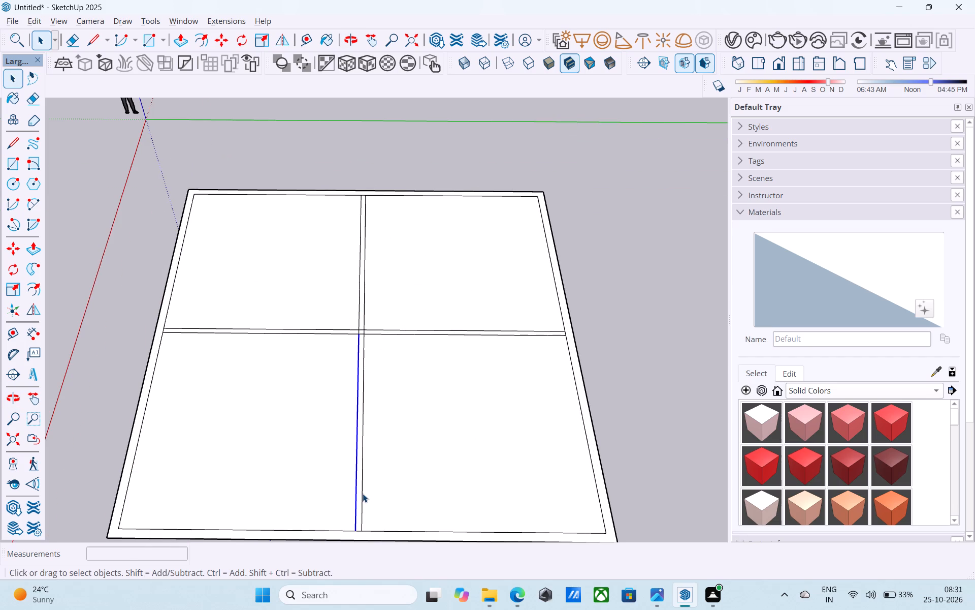
ctrl+scroll(363, 494, down, 1)
key(p)
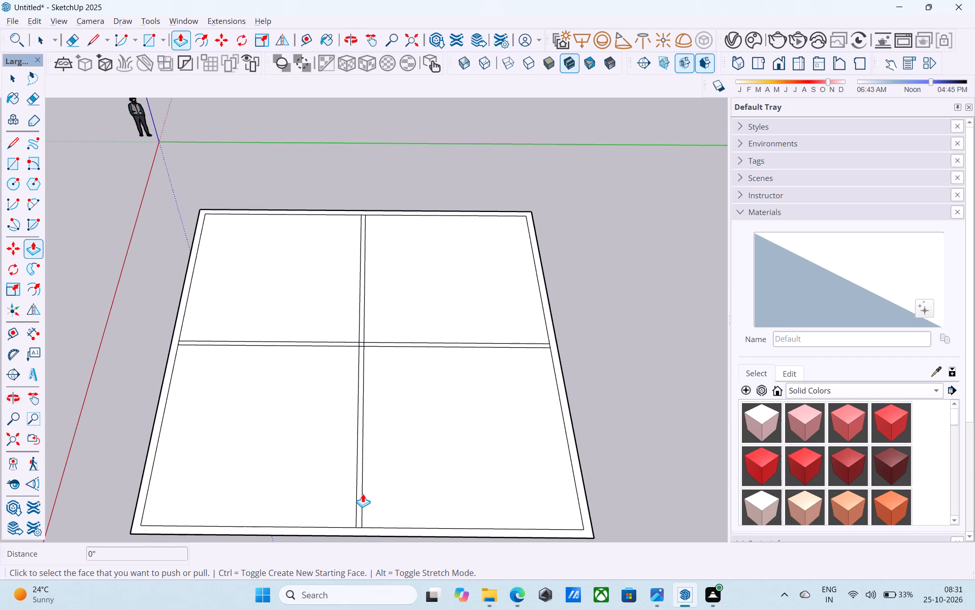
drag(363, 530, 371, 478)
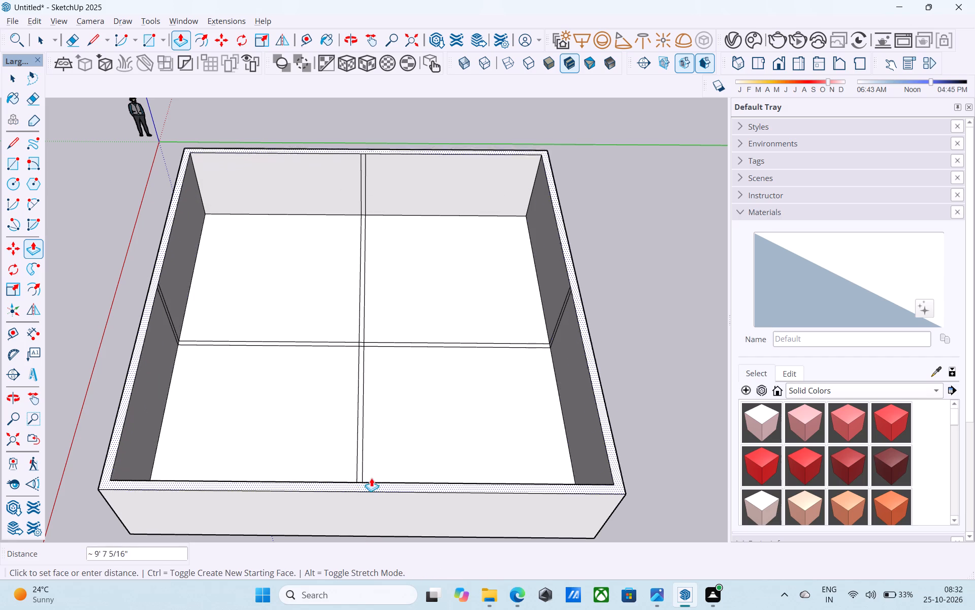
drag(371, 478, 370, 446)
text(10')
key(Return)
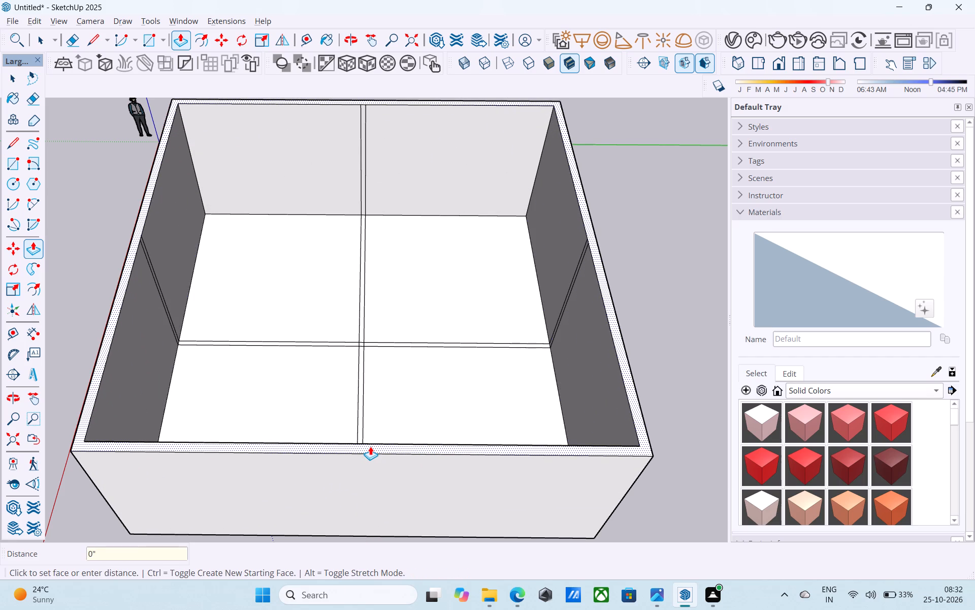
Extrude the four partition strips between the rooms upward 10' with Push/Pull to match the outer walls.
ctrl+scroll(362, 317, up, 4)
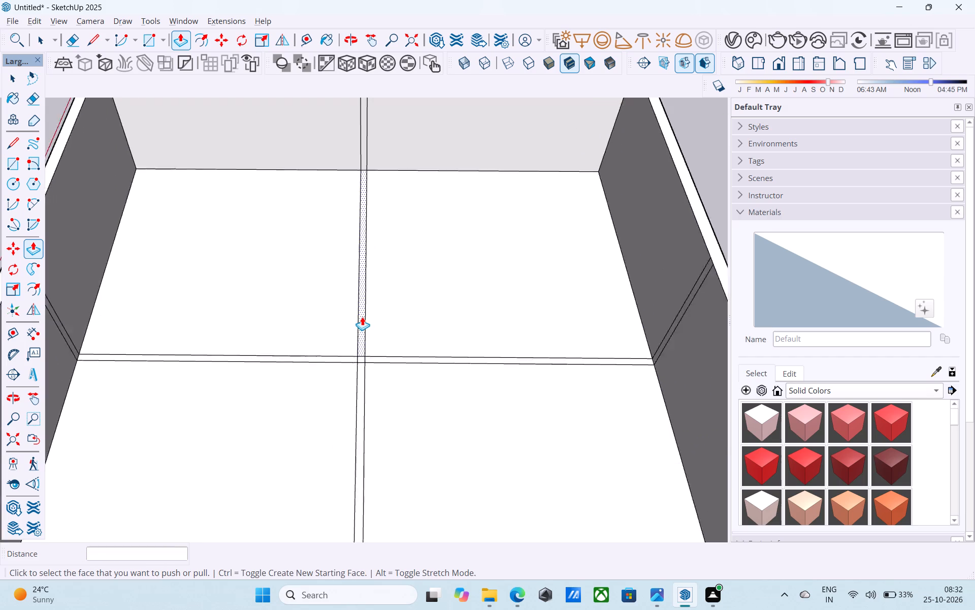
ctrl+scroll(362, 317, up, 2)
double_click(362, 317)
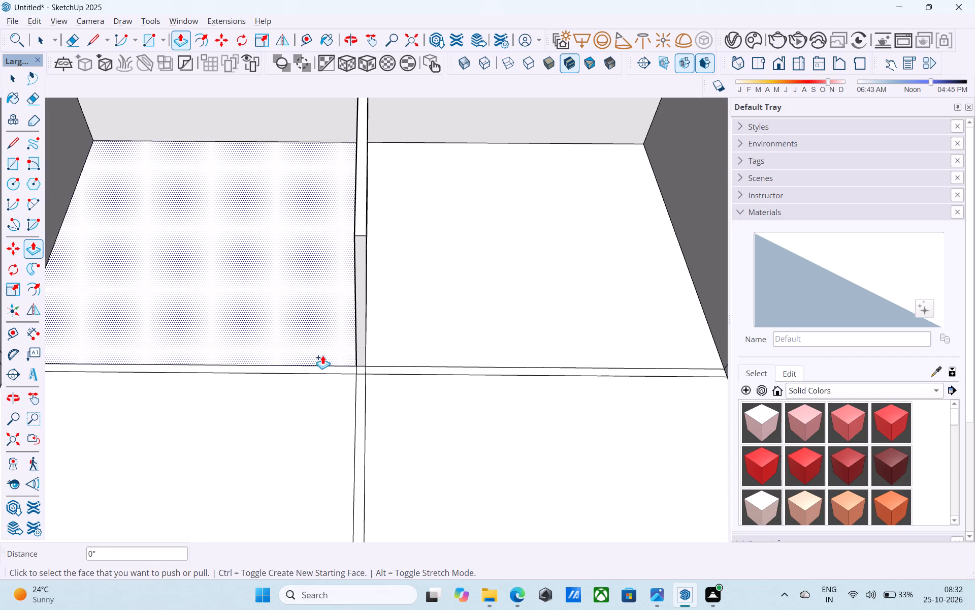
double_click(311, 372)
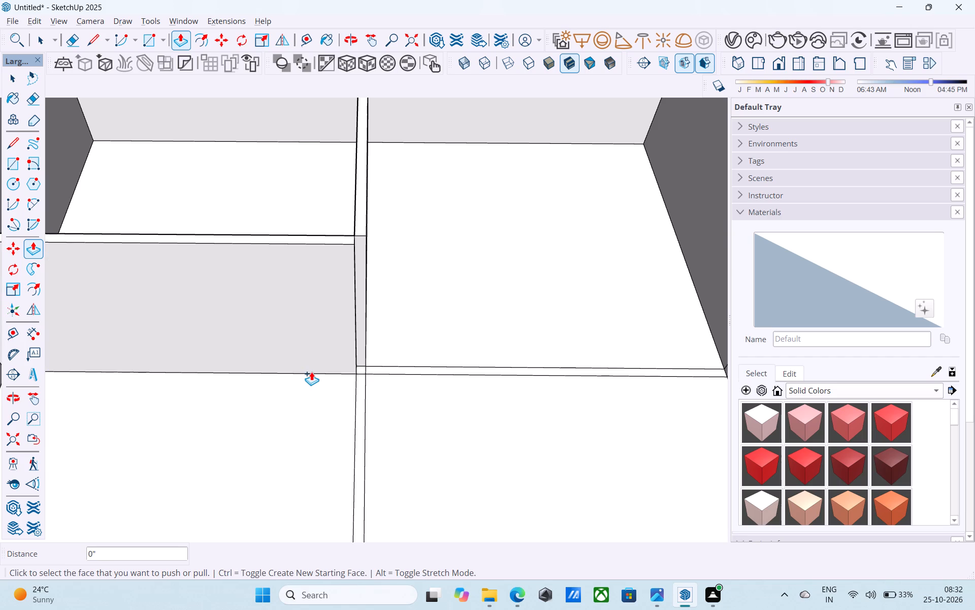
double_click(356, 392)
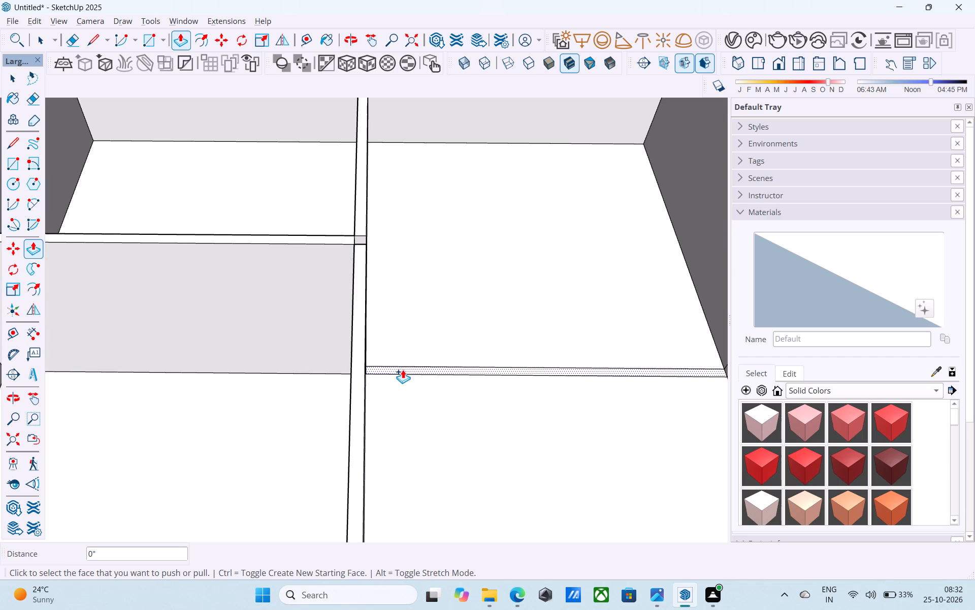
double_click(403, 370)
key(space)
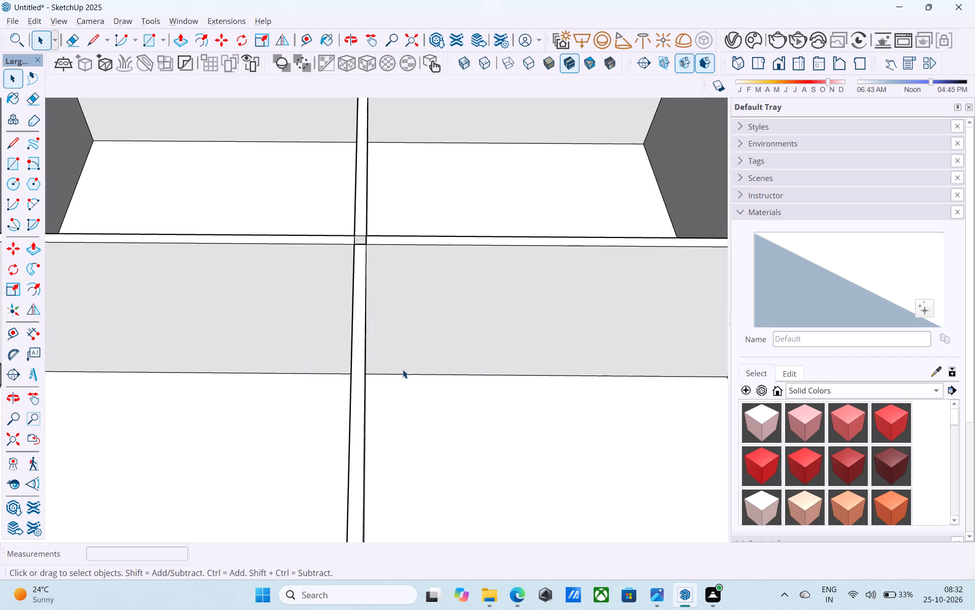
Examine the raised outer walls and partitions from above, from the front and from underneath.
ctrl+scroll(403, 370, down, 9)
ctrl+scroll(393, 341, up, 6)
ctrl+scroll(393, 341, down, 6)
key(o)
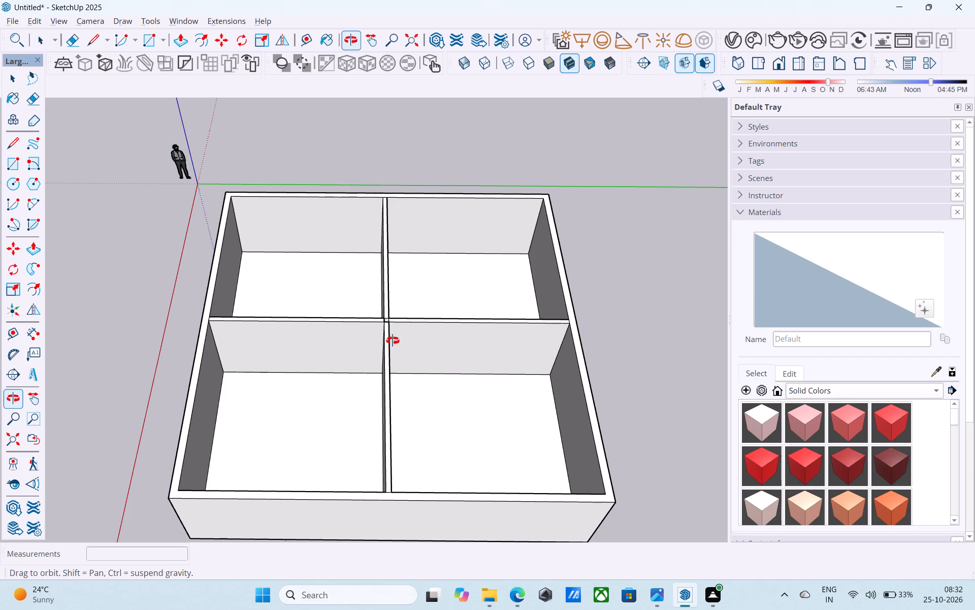
drag(428, 402, 459, 224)
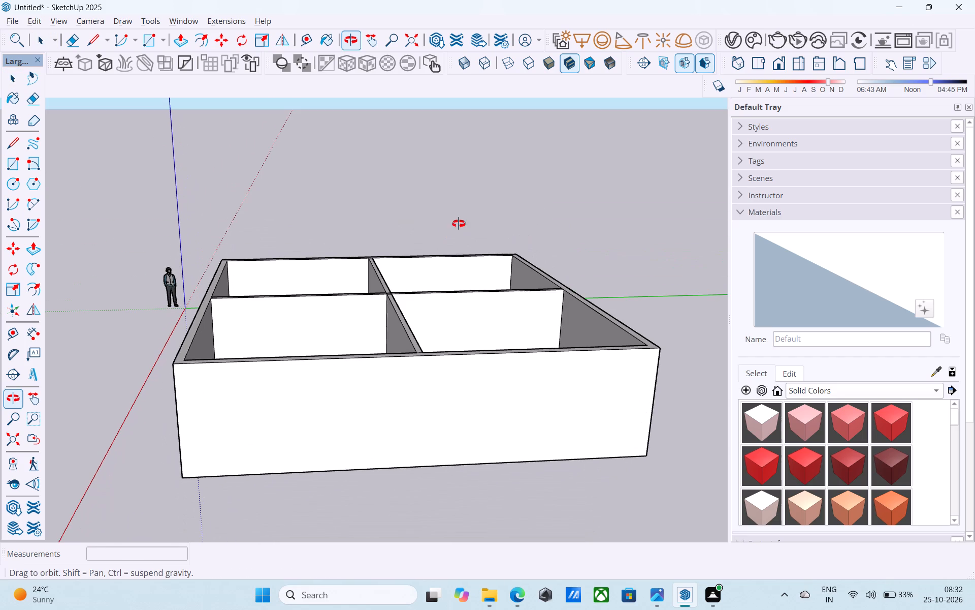
drag(397, 322, 408, 414)
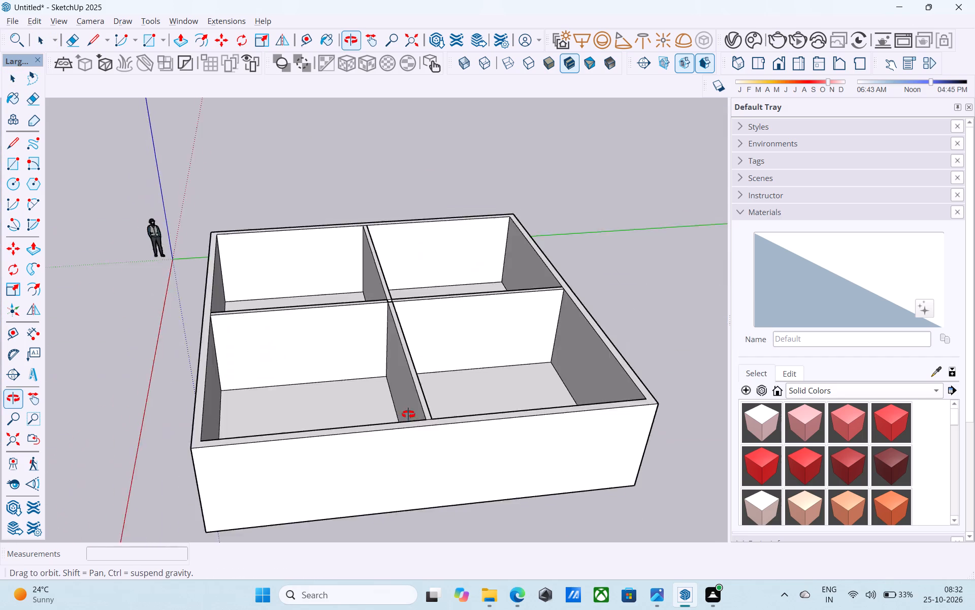
drag(408, 414, 408, 181)
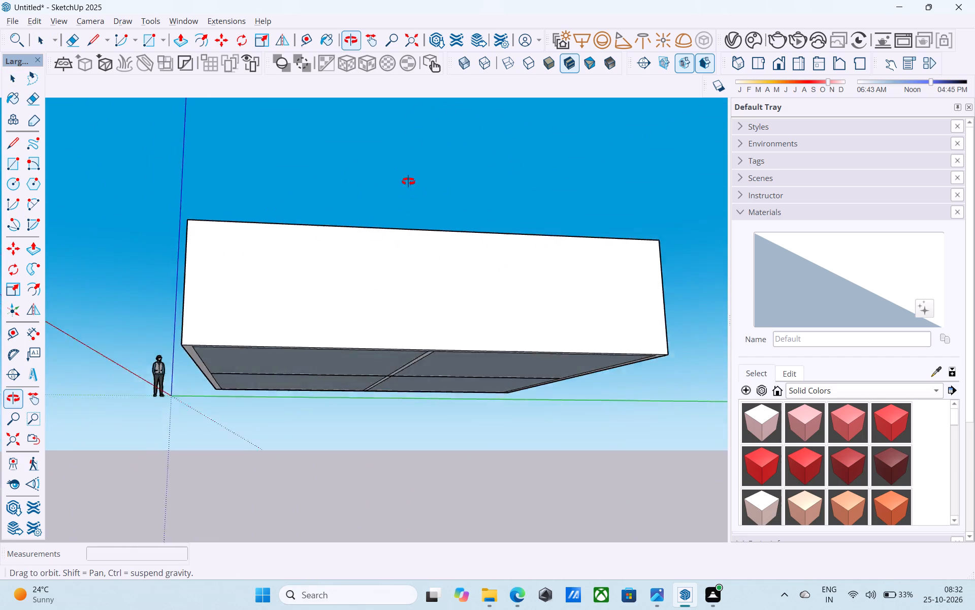
drag(408, 181, 404, 161)
drag(386, 297, 400, 181)
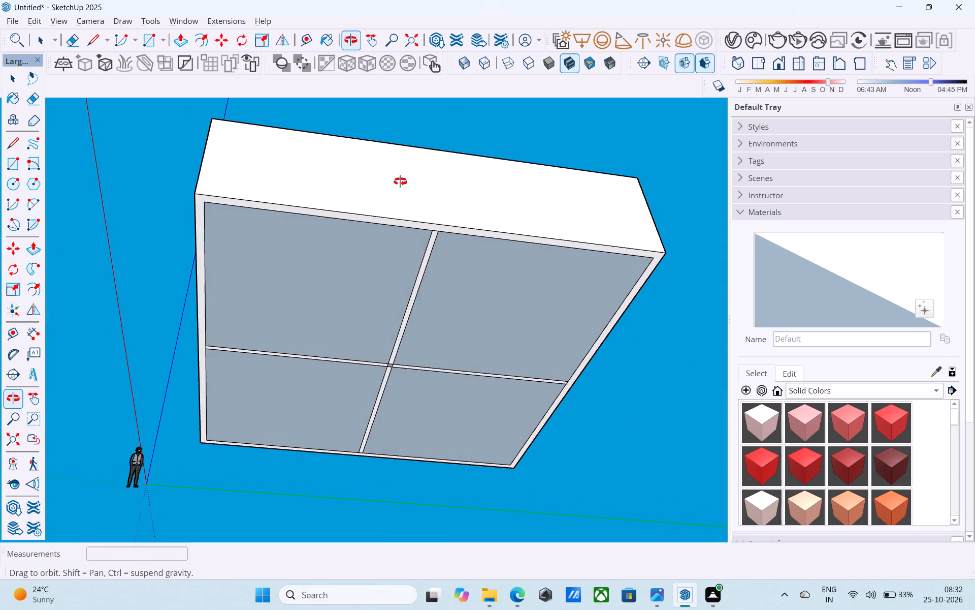
drag(400, 181, 380, 603)
drag(384, 482, 384, 507)
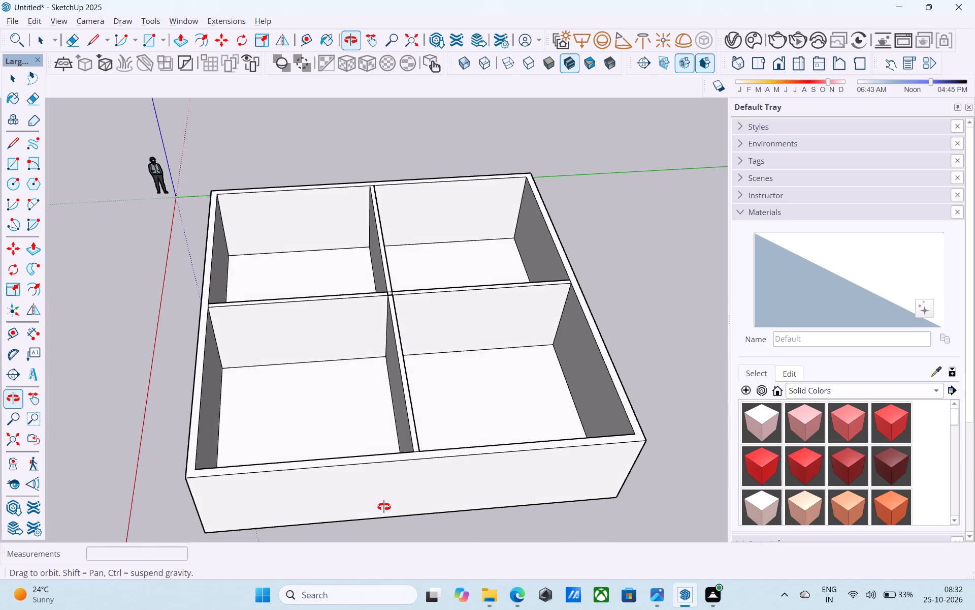
drag(384, 507, 368, 609)
drag(389, 467, 555, 438)
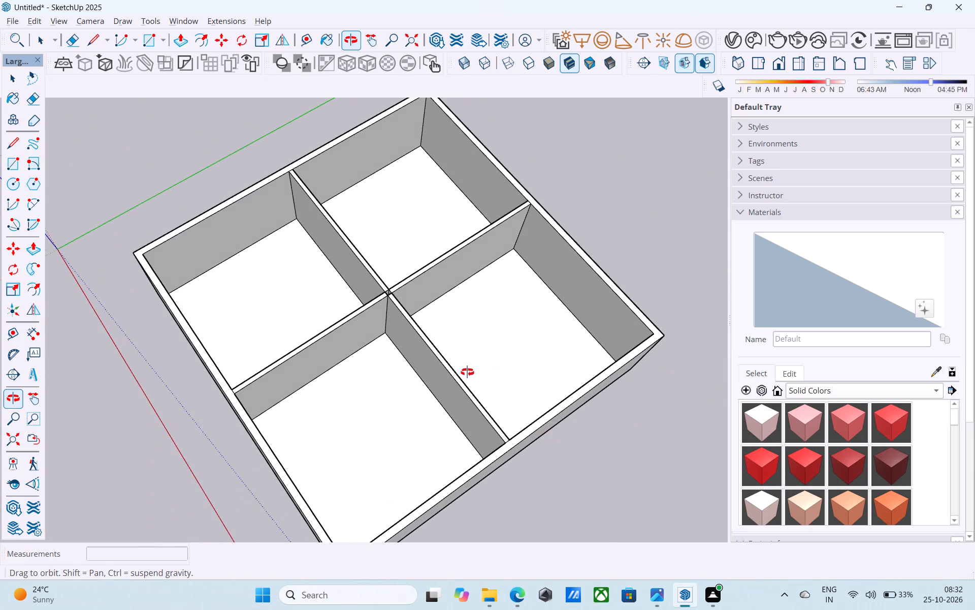
drag(467, 372, 365, 303)
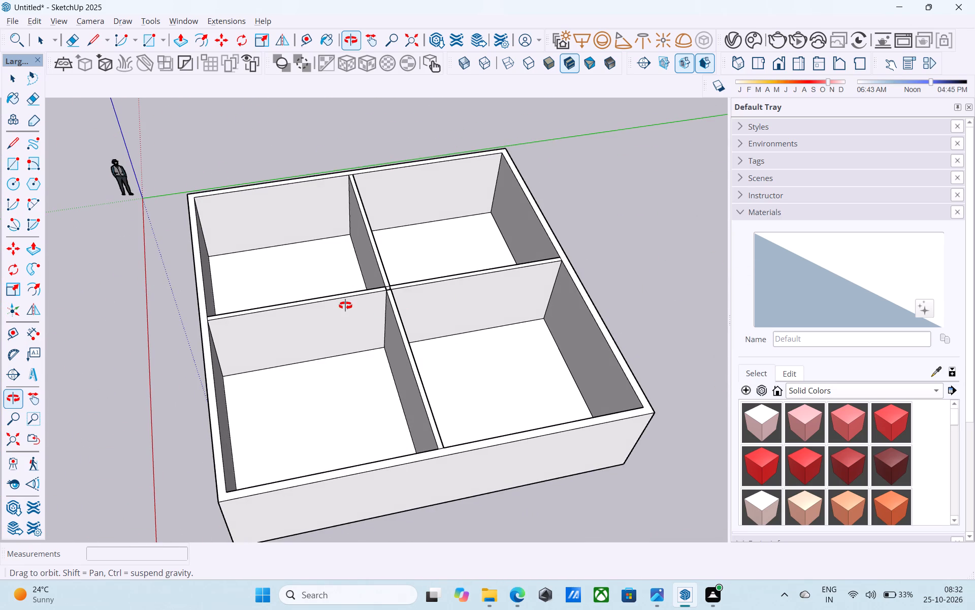
drag(411, 342, 340, 350)
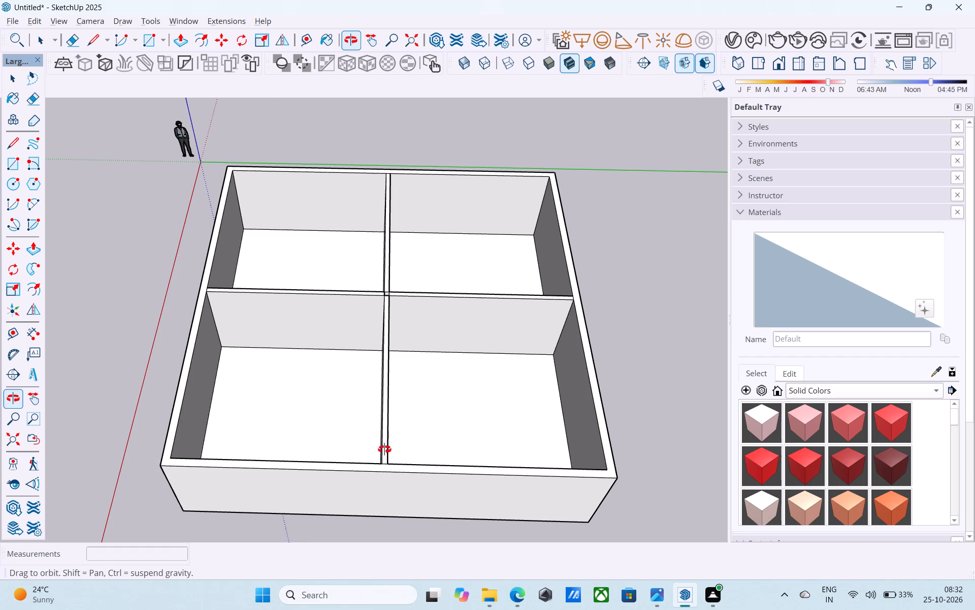
click(399, 384)
Inspect the outer wall faces, corners and partition tops from several sides of the building.
scroll(383, 280, down, 4)
middle_drag(379, 290, 369, 334)
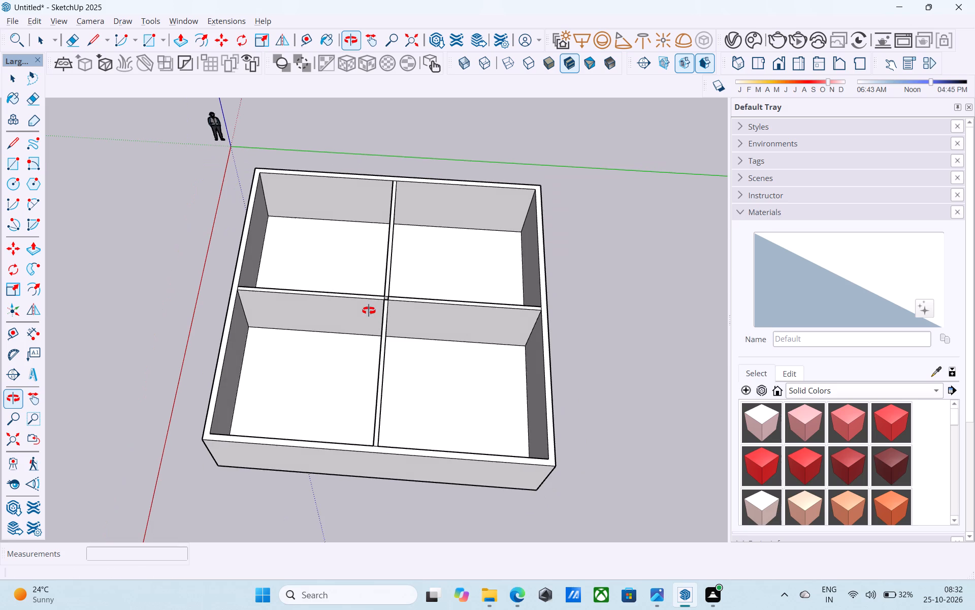
scroll(370, 298, up, 4)
scroll(370, 299, down, 3)
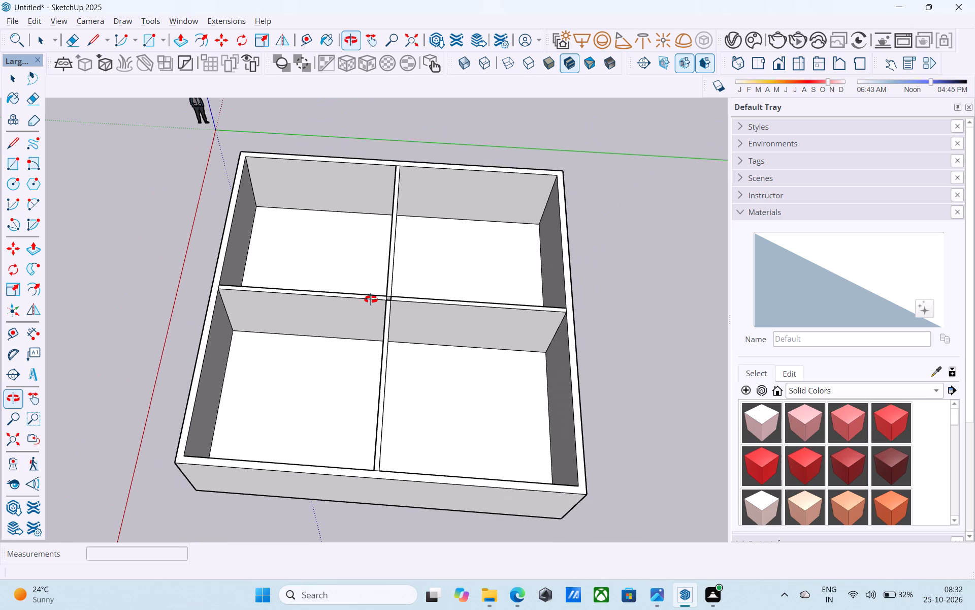
middle_drag(404, 329, 483, 191)
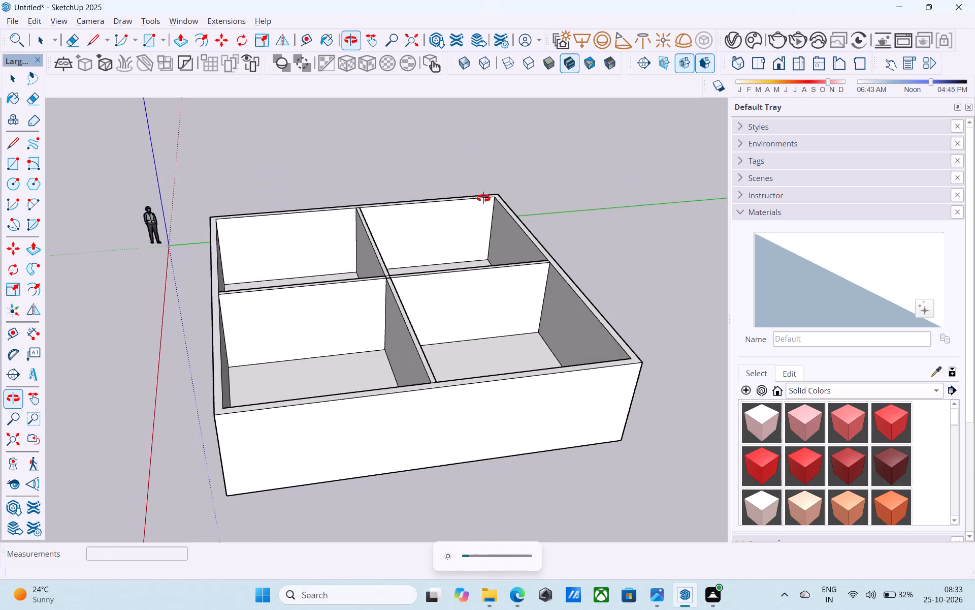
scroll(450, 320, up, 6)
middle_drag(447, 317, 349, 303)
scroll(422, 314, down, 3)
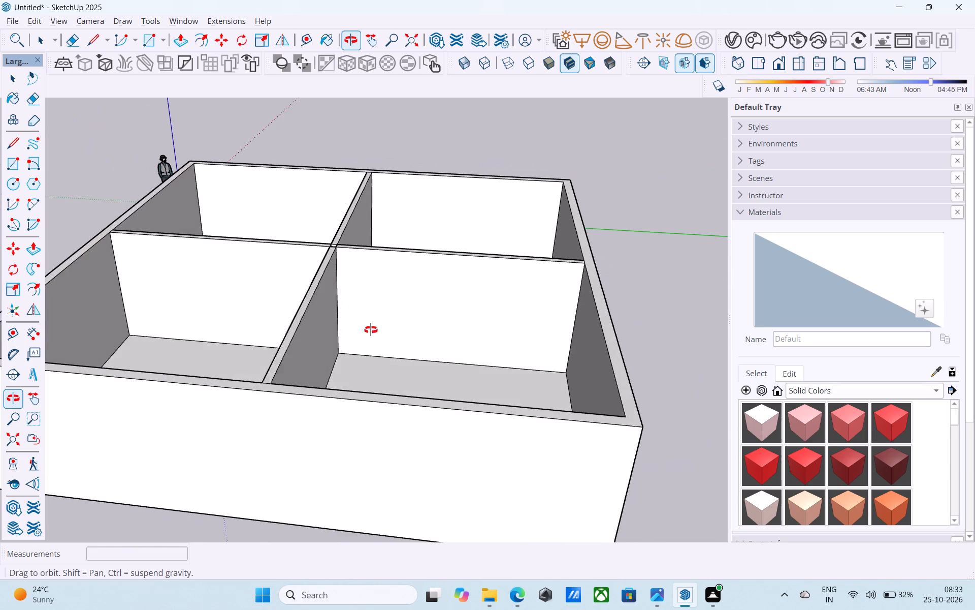
middle_drag(397, 381, 424, 288)
scroll(450, 359, up, 4)
scroll(377, 321, down, 6)
middle_drag(397, 341, 317, 265)
shift+middle_drag(418, 305, 392, 279)
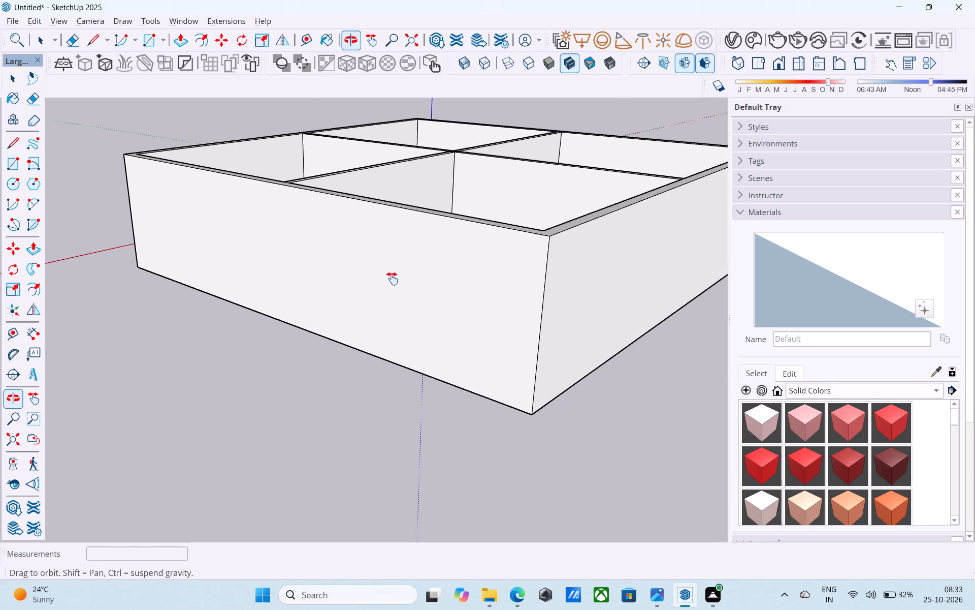
shift+middle_drag(392, 279, 273, 277)
scroll(373, 293, up, 2)
scroll(374, 292, down, 2)
shift+middle_drag(374, 292, 357, 294)
middle_drag(386, 310, 368, 297)
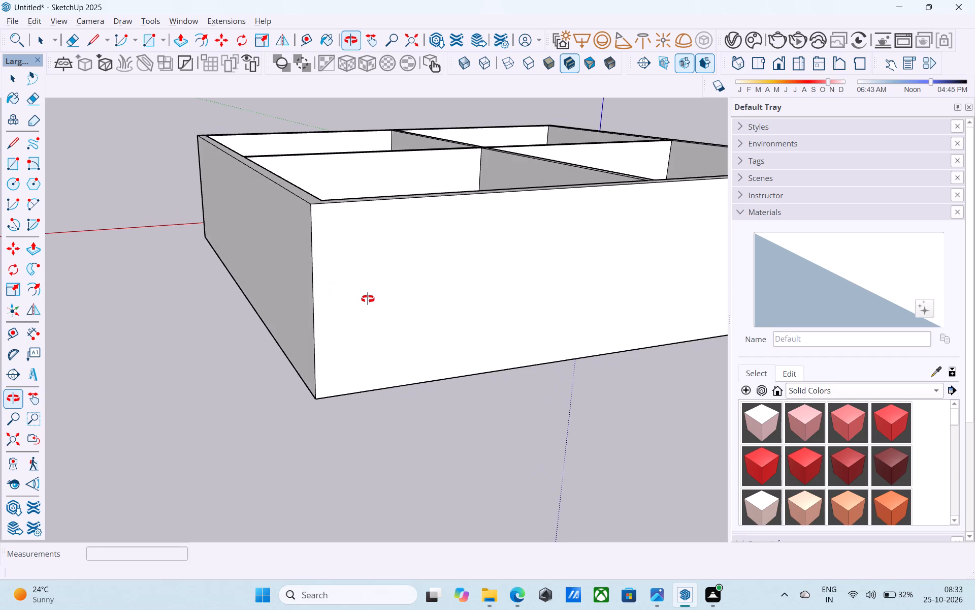
middle_drag(363, 303, 335, 285)
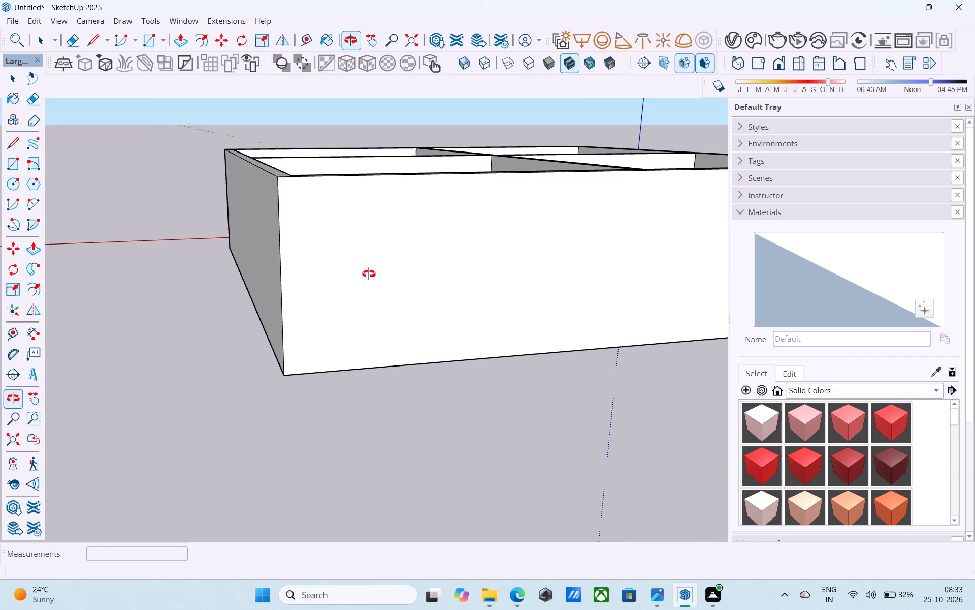
middle_drag(372, 254, 341, 264)
scroll(341, 264, down, 1)
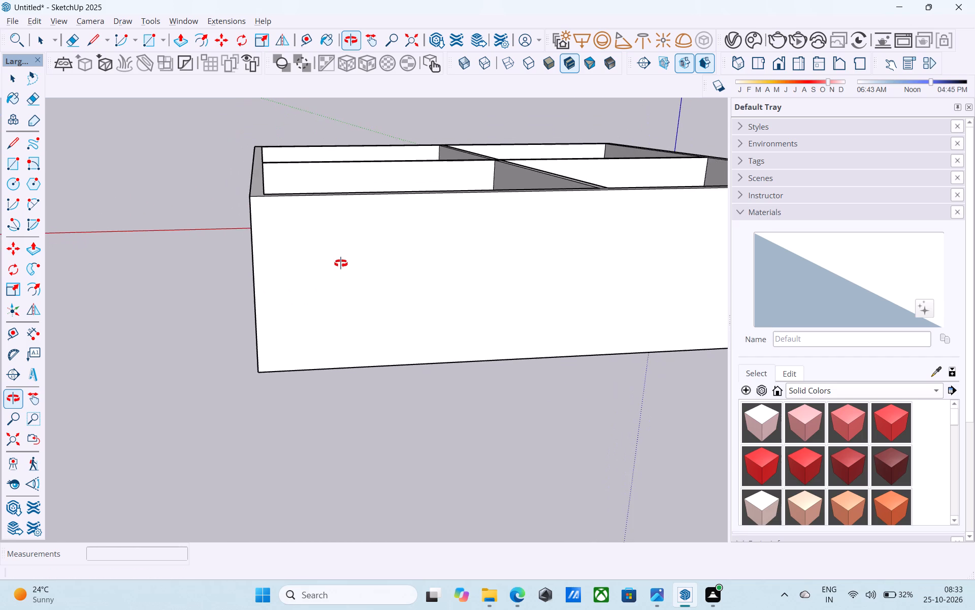
scroll(341, 263, down, 4)
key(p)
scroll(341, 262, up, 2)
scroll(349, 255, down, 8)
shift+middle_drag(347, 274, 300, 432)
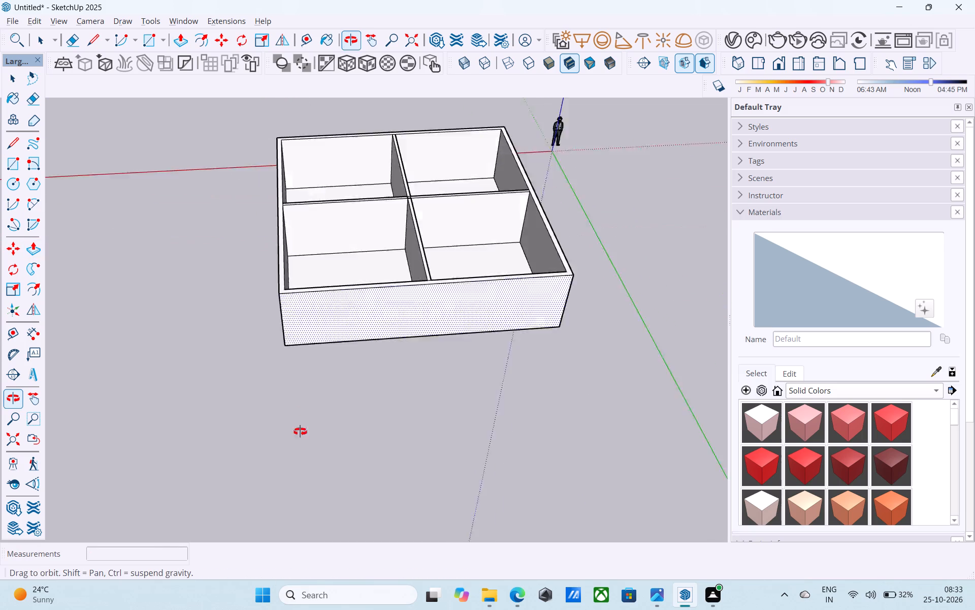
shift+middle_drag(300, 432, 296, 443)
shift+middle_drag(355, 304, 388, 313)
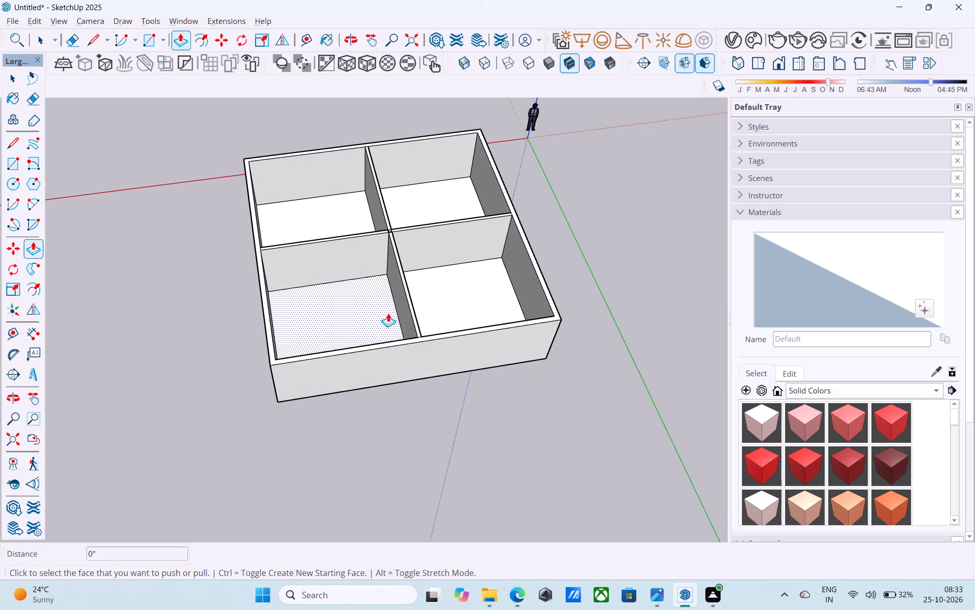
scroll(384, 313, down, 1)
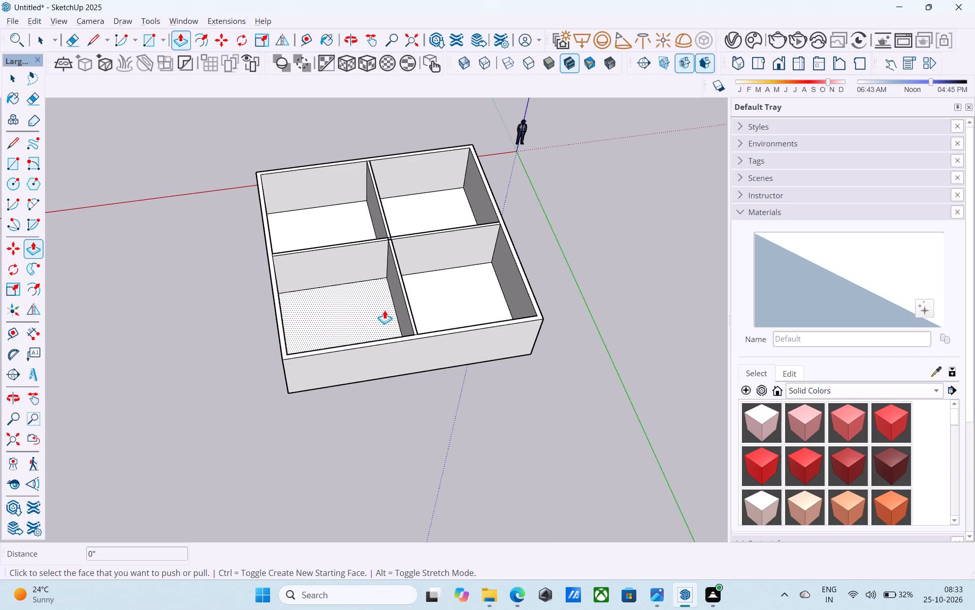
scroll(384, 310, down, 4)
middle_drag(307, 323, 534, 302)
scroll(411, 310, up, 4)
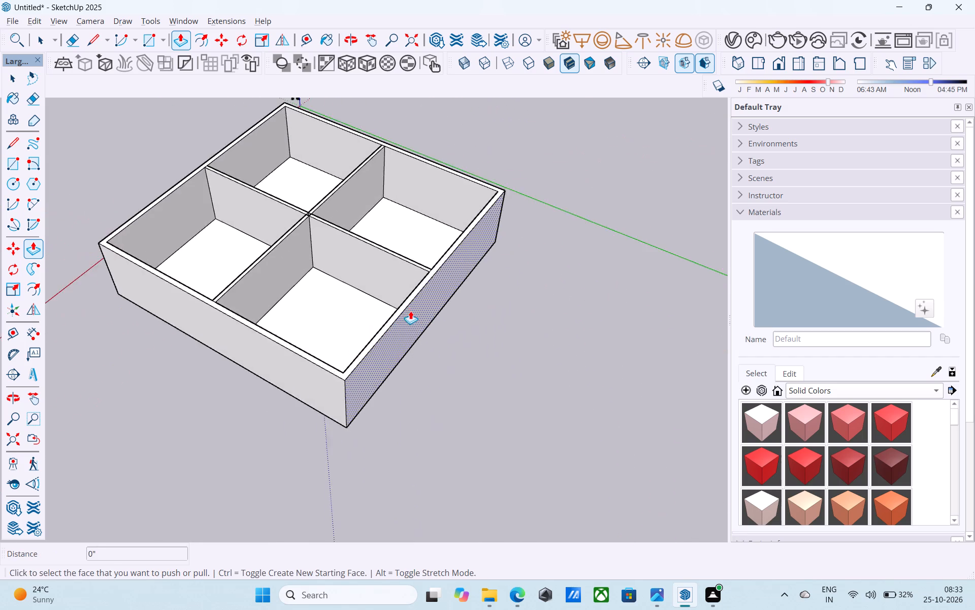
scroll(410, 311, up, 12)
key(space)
Erase the short edge between the partition's top face and the top of the outer wall opposite the red axis.
click(389, 296)
scroll(387, 292, up, 1)
scroll(386, 292, down, 6)
middle_drag(383, 295, 200, 295)
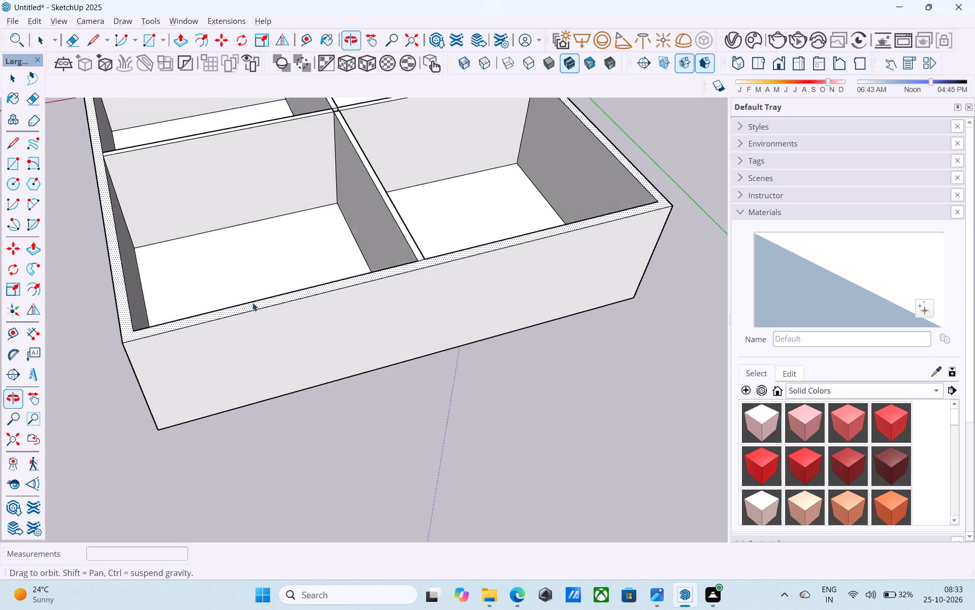
scroll(450, 301, down, 6)
middle_drag(429, 316, 233, 317)
middle_drag(342, 280, 396, 283)
scroll(397, 280, up, 6)
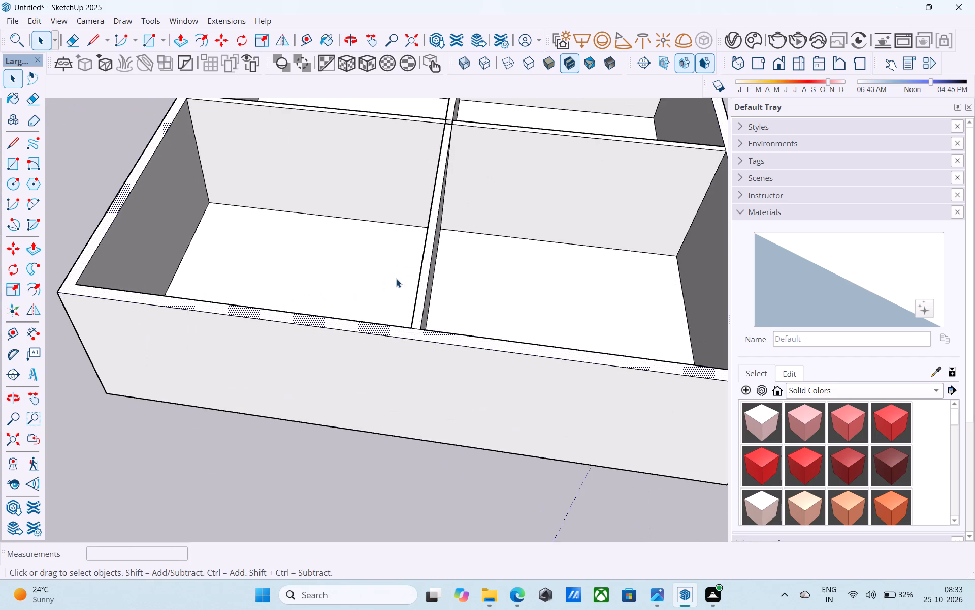
scroll(403, 297, up, 3)
click(430, 331)
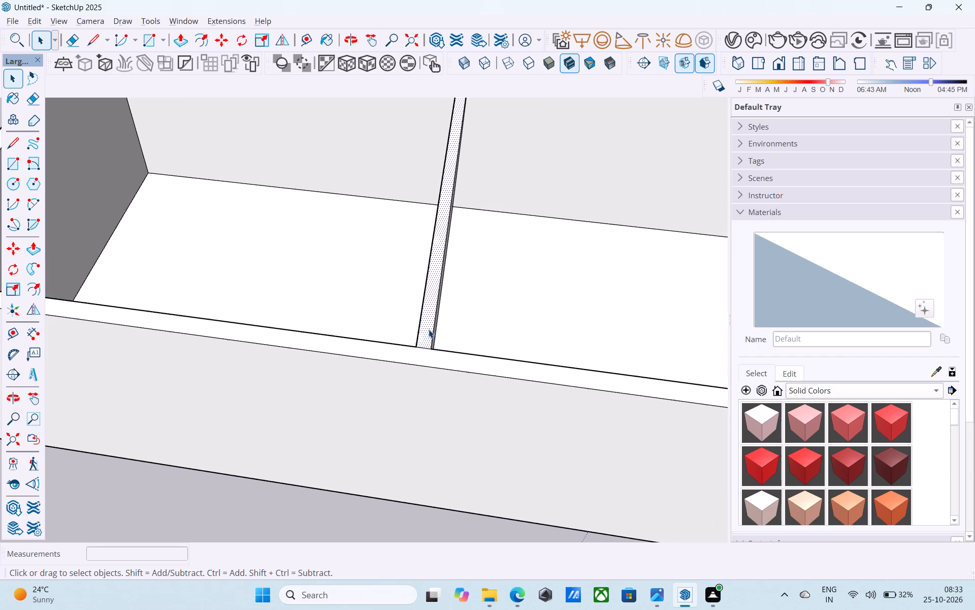
scroll(426, 328, up, 4)
key(e)
drag(429, 334, 424, 357)
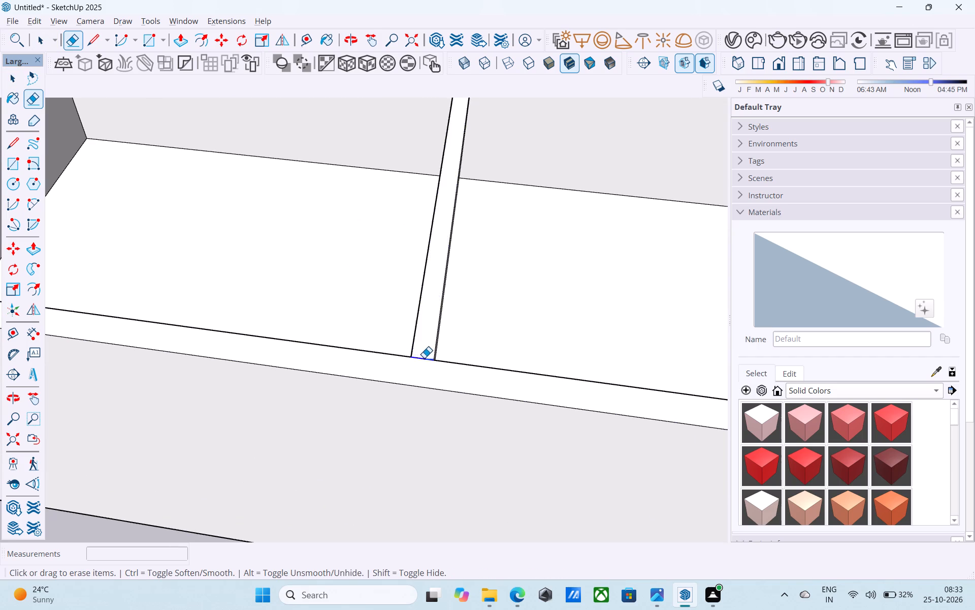
scroll(408, 351, down, 17)
Push/Pull the exposed partition end face 6" across the gap where the partitions cross at the centre.
key(space)
middle_drag(468, 328, 284, 307)
middle_drag(536, 303, 272, 280)
scroll(393, 310, up, 20)
scroll(393, 310, up, 3)
click(397, 283)
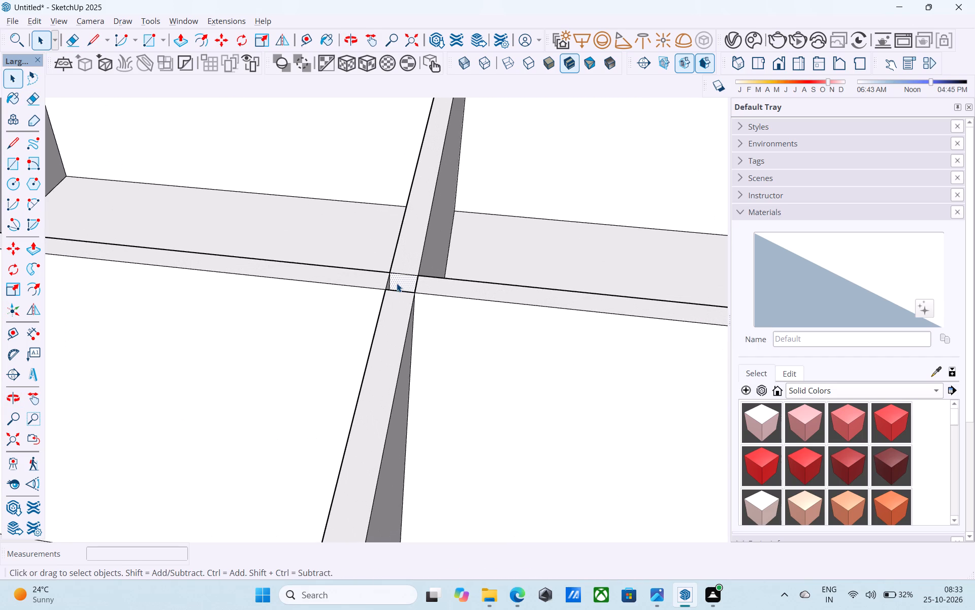
key(p)
click(394, 282)
click(400, 304)
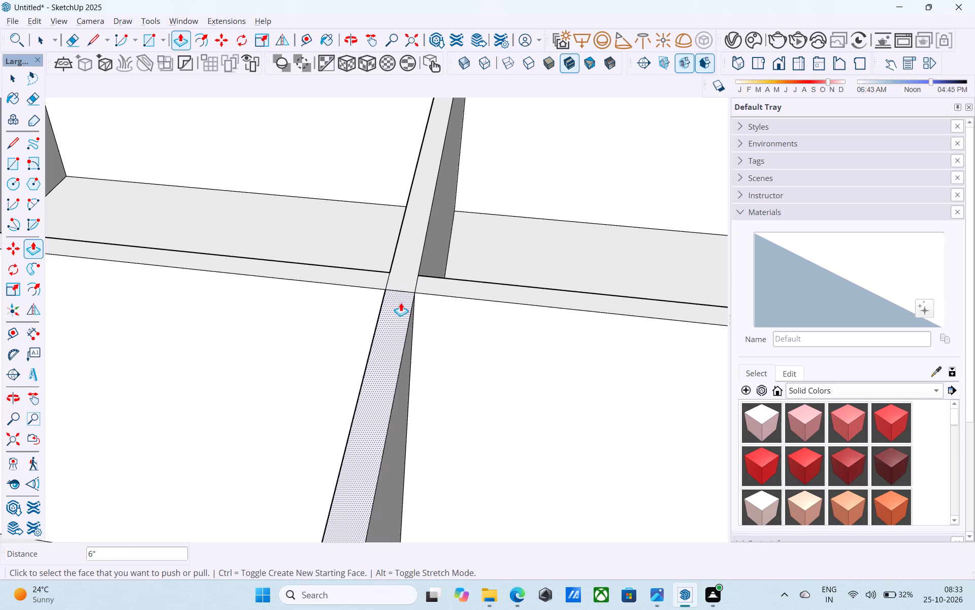
Measure the outer wall's bottom edge that runs parallel to the red axis.
scroll(401, 302, down, 6)
middle_drag(398, 332, 489, 256)
scroll(481, 247, down, 16)
middle_drag(412, 274, 450, 285)
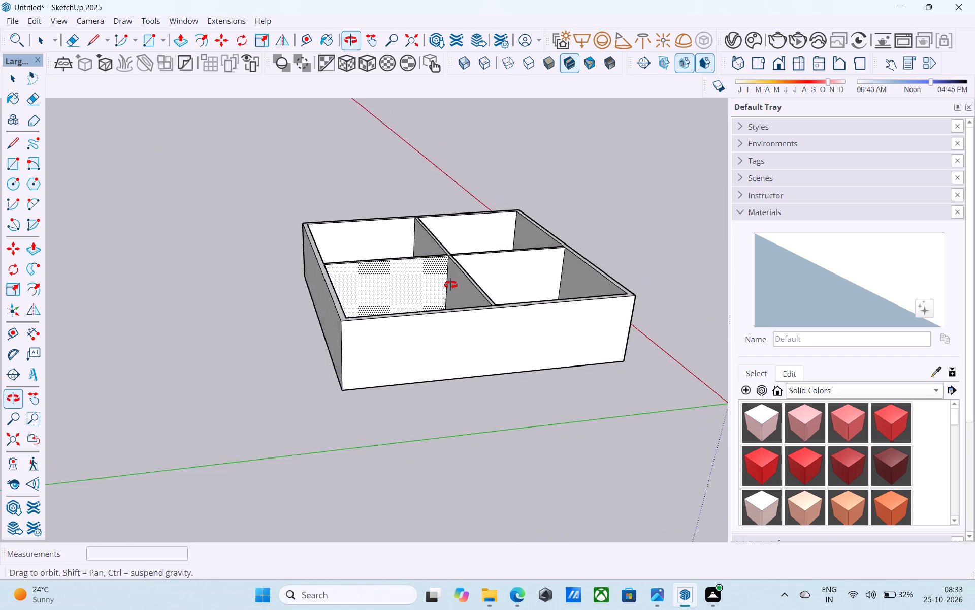
middle_drag(450, 285, 543, 316)
key(l)
scroll(391, 449, up, 7)
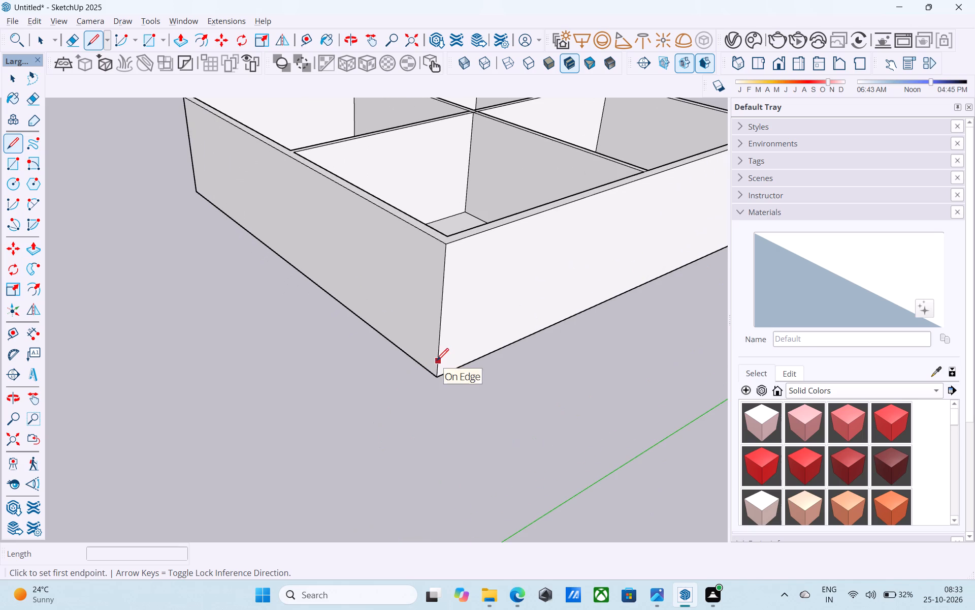
key(t)
click(439, 374)
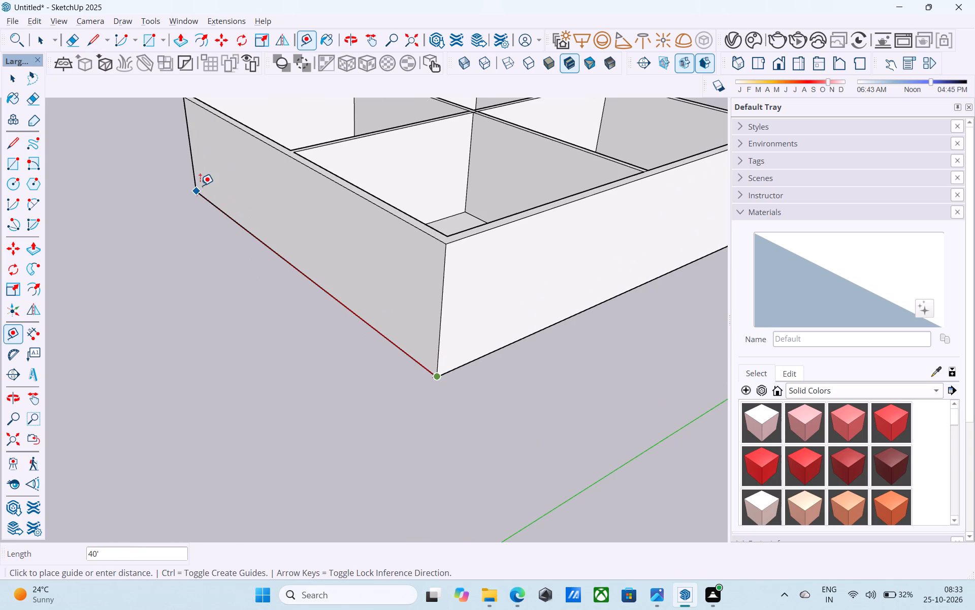
key(space)
Check the length of the outer wall's bottom edge that runs parallel to the green axis.
scroll(201, 197, down, 5)
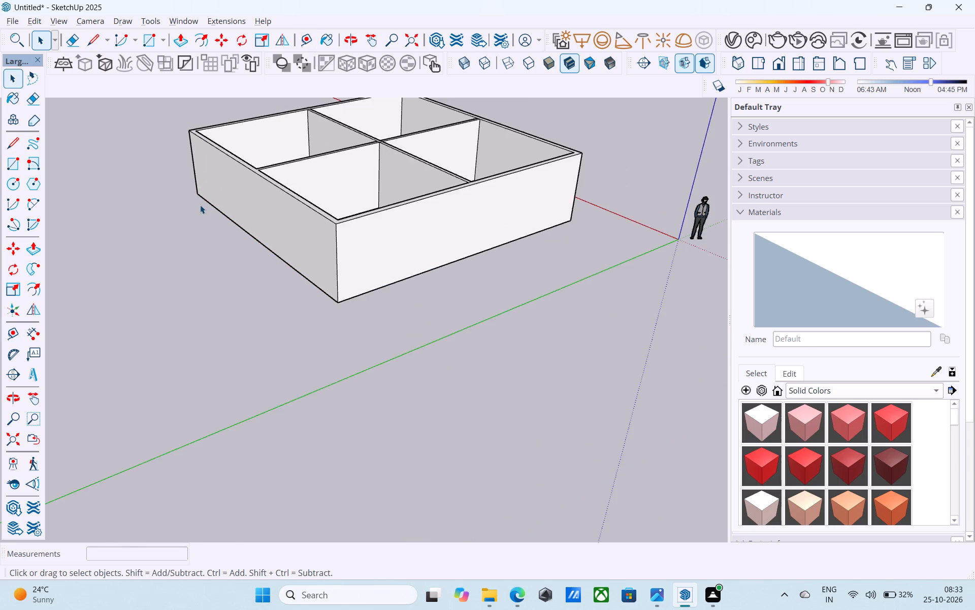
scroll(200, 205, down, 3)
middle_drag(200, 205, 397, 219)
scroll(354, 229, down, 5)
middle_drag(269, 259, 500, 270)
middle_drag(253, 252, 218, 239)
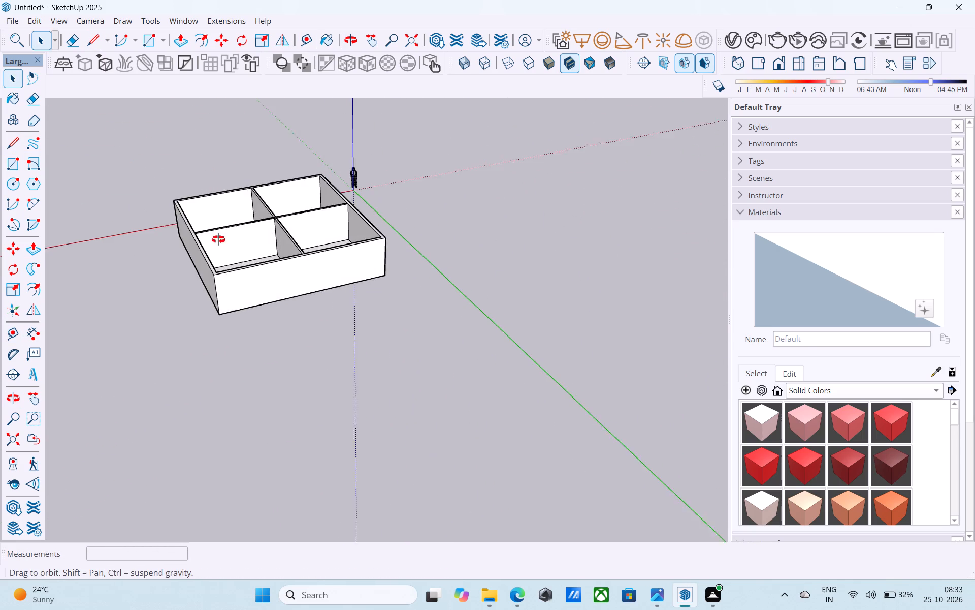
middle_drag(218, 239, 226, 239)
scroll(533, 259, down, 5)
middle_drag(534, 260, 626, 218)
middle_drag(381, 243, 632, 221)
scroll(383, 278, up, 5)
scroll(367, 277, down, 3)
middle_drag(368, 277, 590, 374)
key(l)
scroll(431, 339, up, 10)
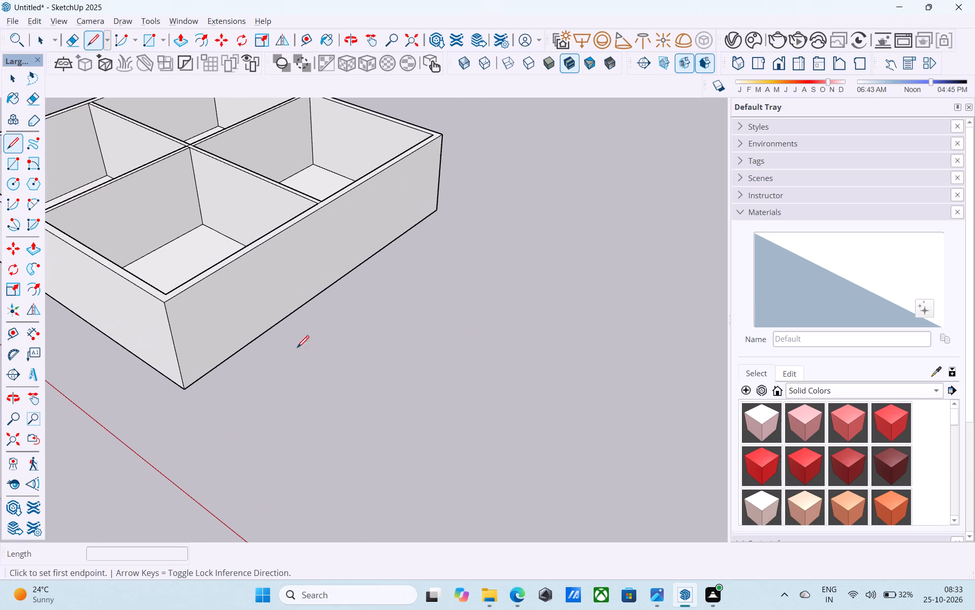
click(185, 388)
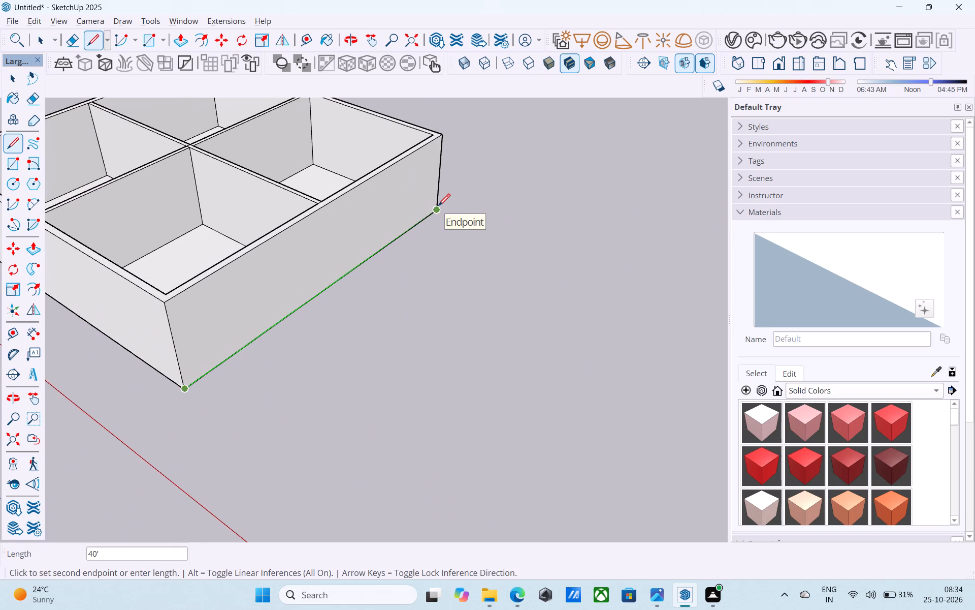
key(space)
Examine the rooms, partitions and outer wall tops from above and from the front.
scroll(497, 247, down, 10)
middle_drag(508, 264, 438, 471)
middle_drag(411, 446, 294, 322)
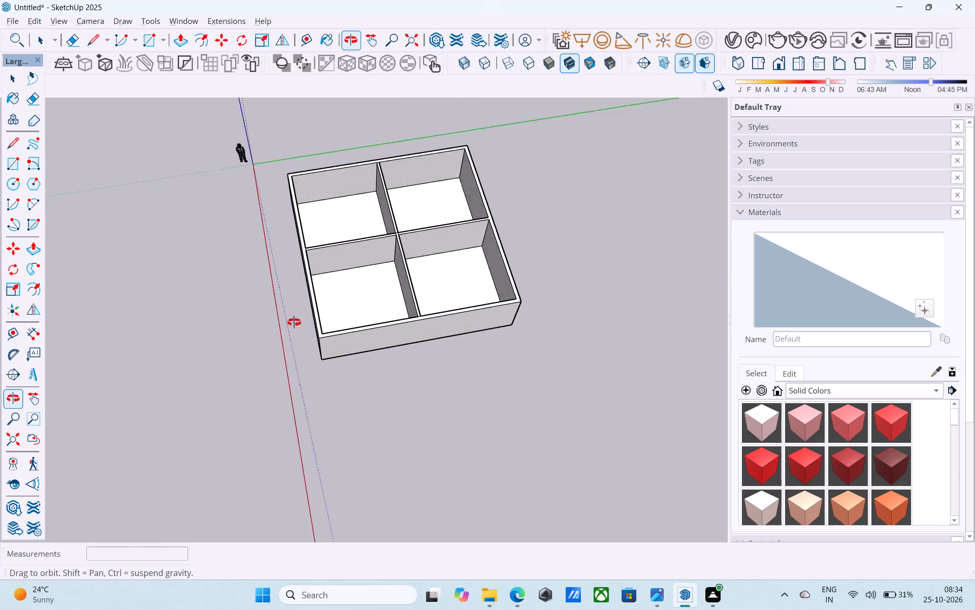
middle_drag(294, 322, 310, 284)
scroll(315, 271, up, 1)
scroll(397, 294, up, 7)
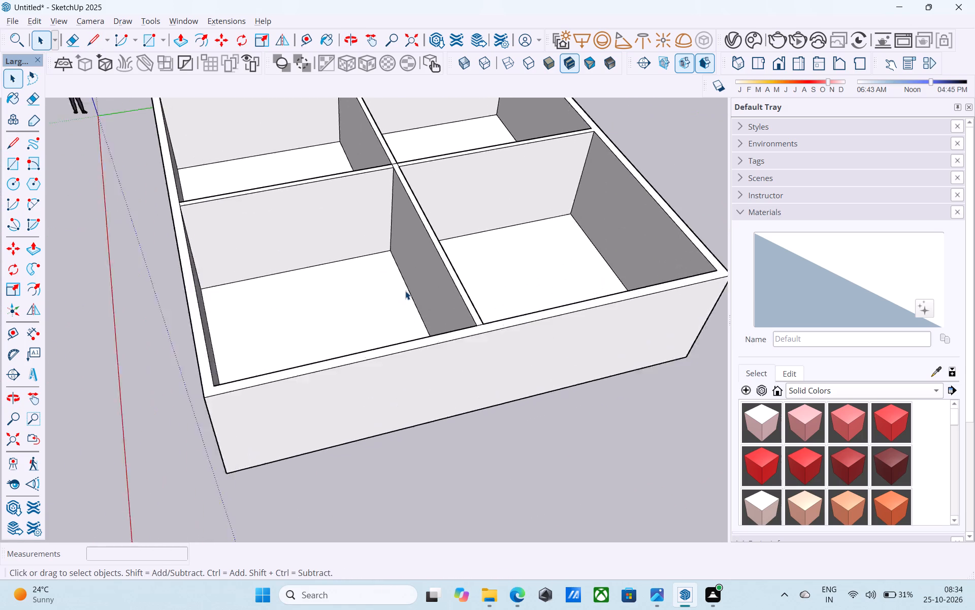
scroll(405, 291, up, 1)
scroll(405, 291, down, 4)
middle_drag(395, 344, 389, 265)
scroll(404, 285, up, 3)
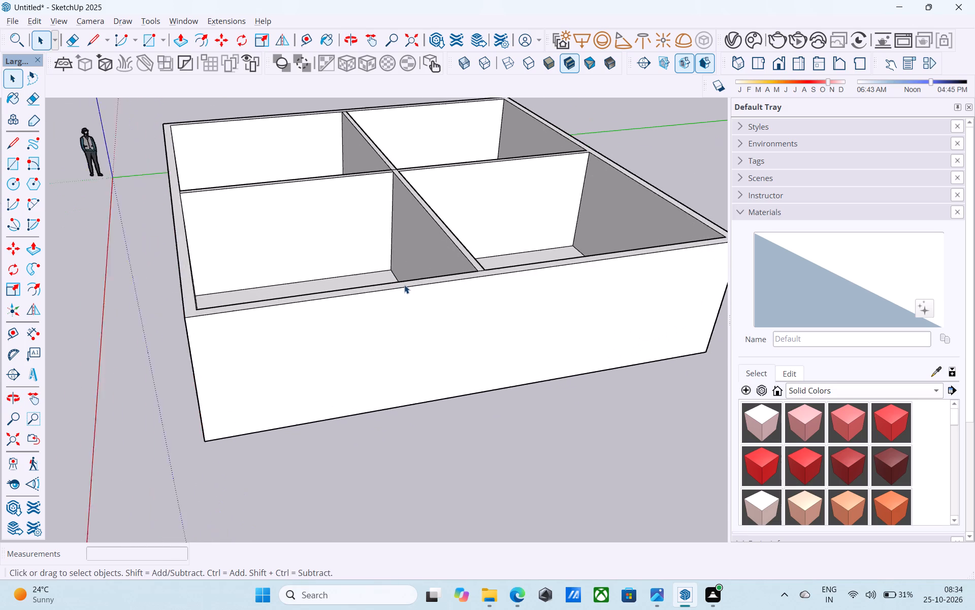
scroll(404, 285, up, 2)
scroll(410, 294, down, 6)
Push/Pull the outer walls' top face down 10' to floor level.
middle_drag(412, 326, 421, 497)
scroll(421, 399, up, 3)
scroll(421, 398, down, 1)
scroll(421, 386, up, 4)
click(430, 391)
click(435, 395)
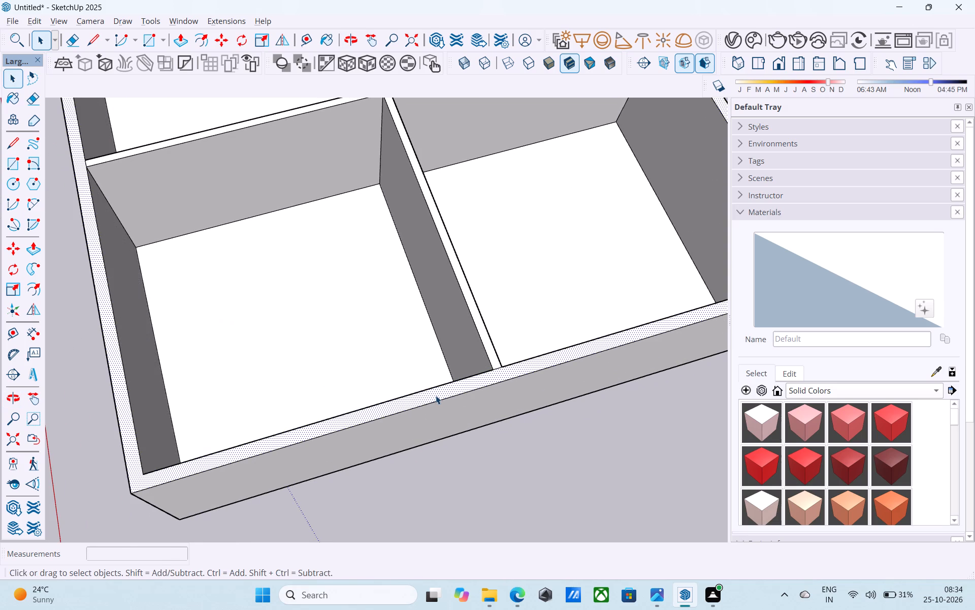
key(p)
click(434, 394)
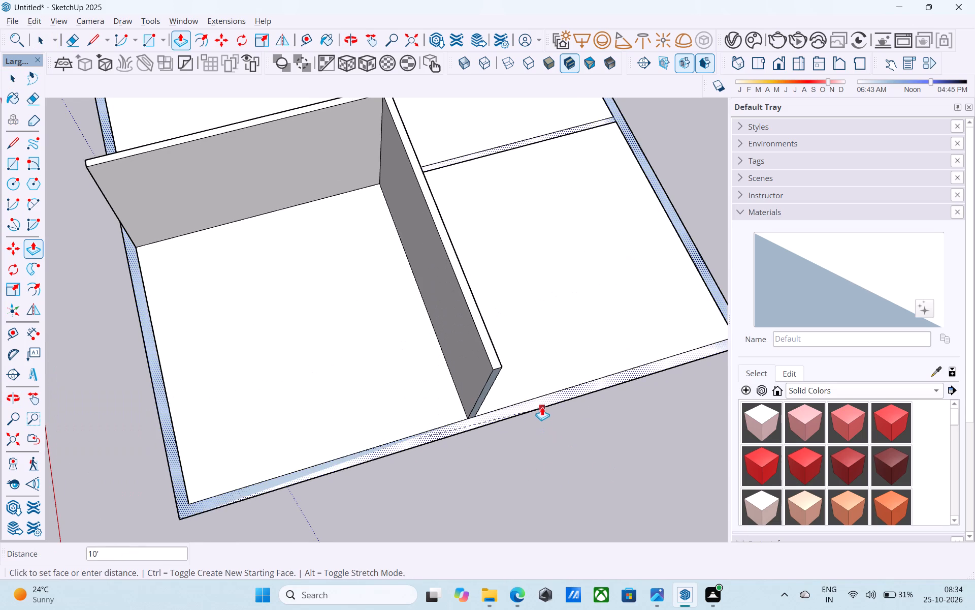
click(541, 405)
Push/Pull the tops of the three partition segments still standing down 10' to floor level.
middle_drag(495, 380, 461, 255)
scroll(466, 263, up, 3)
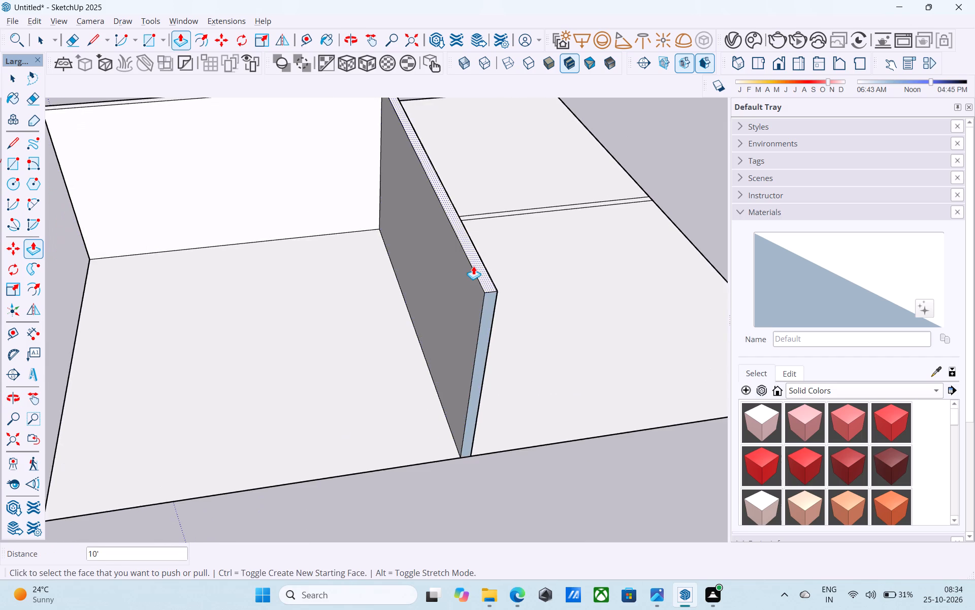
click(473, 266)
click(338, 386)
scroll(382, 388, down, 8)
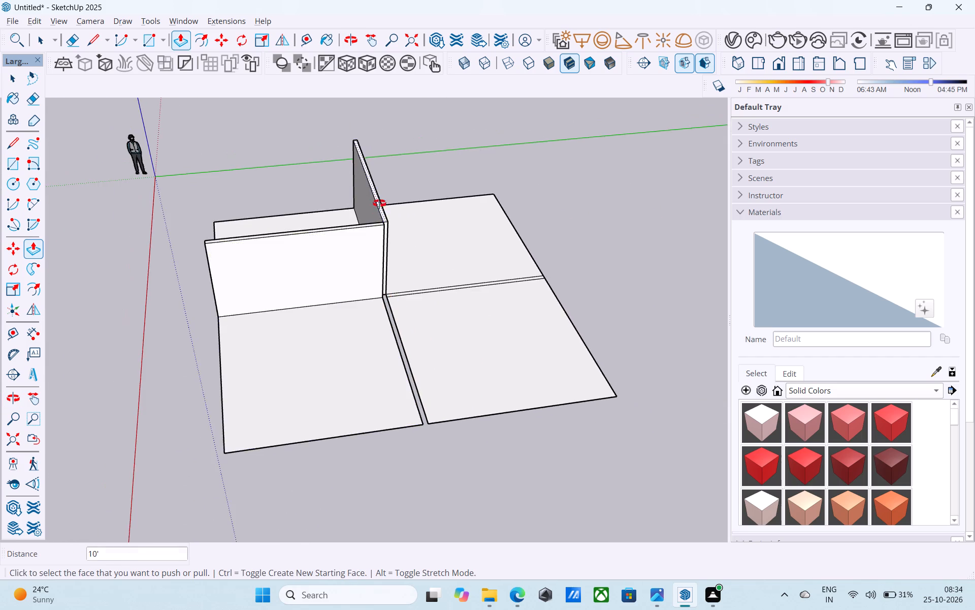
middle_drag(379, 203, 396, 316)
scroll(386, 261, up, 8)
click(381, 243)
click(507, 351)
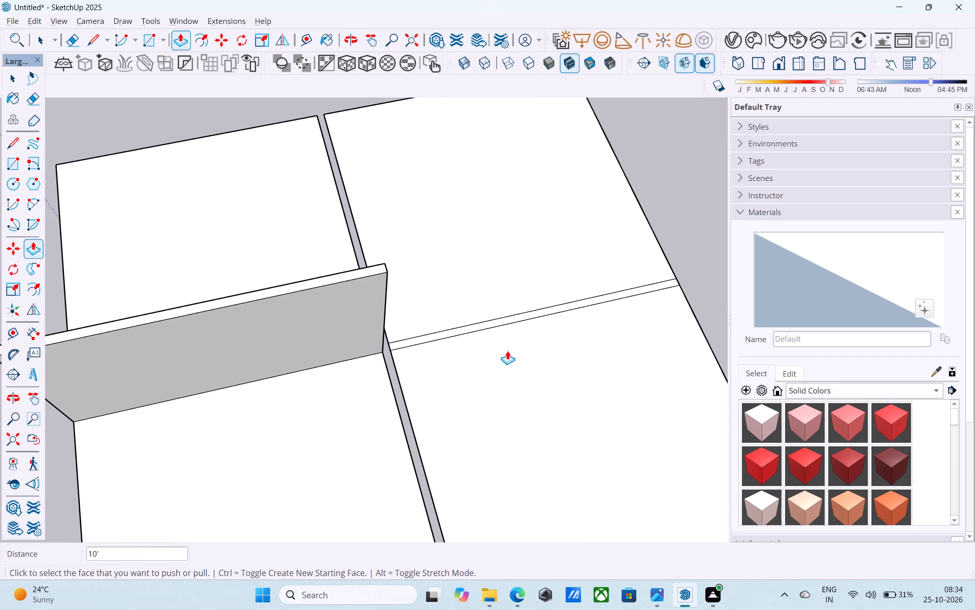
click(360, 270)
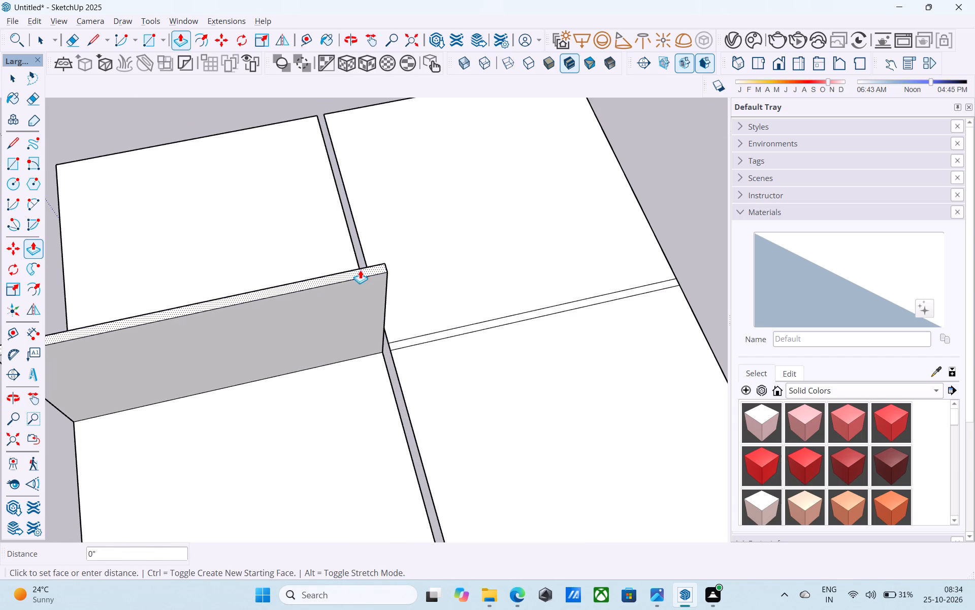
click(547, 374)
Draw short edges across both ends of the partition gap parallel to the green axis, filling that strip with a face.
scroll(411, 325, down, 7)
scroll(230, 365, up, 6)
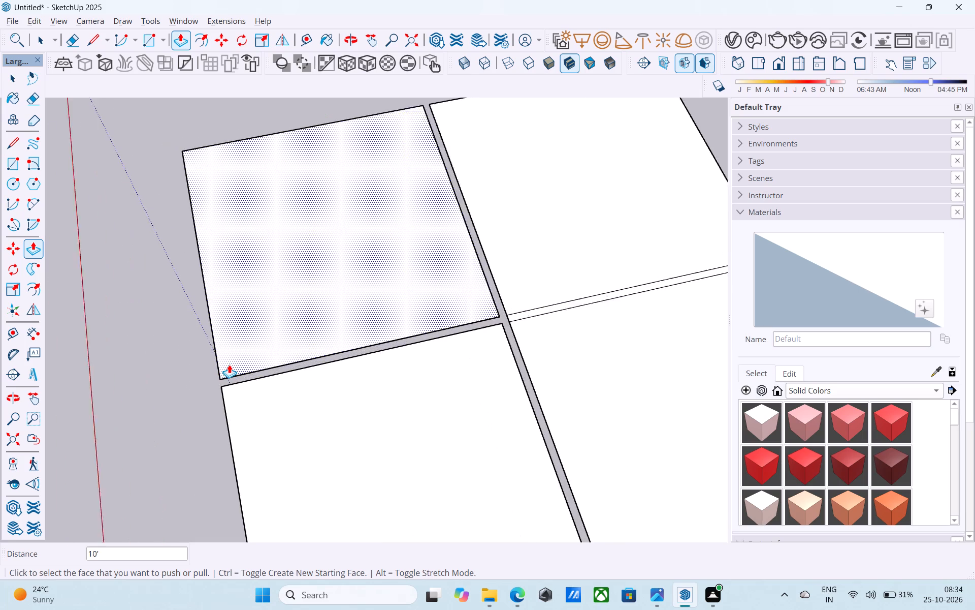
key(l)
scroll(230, 366, up, 5)
click(214, 385)
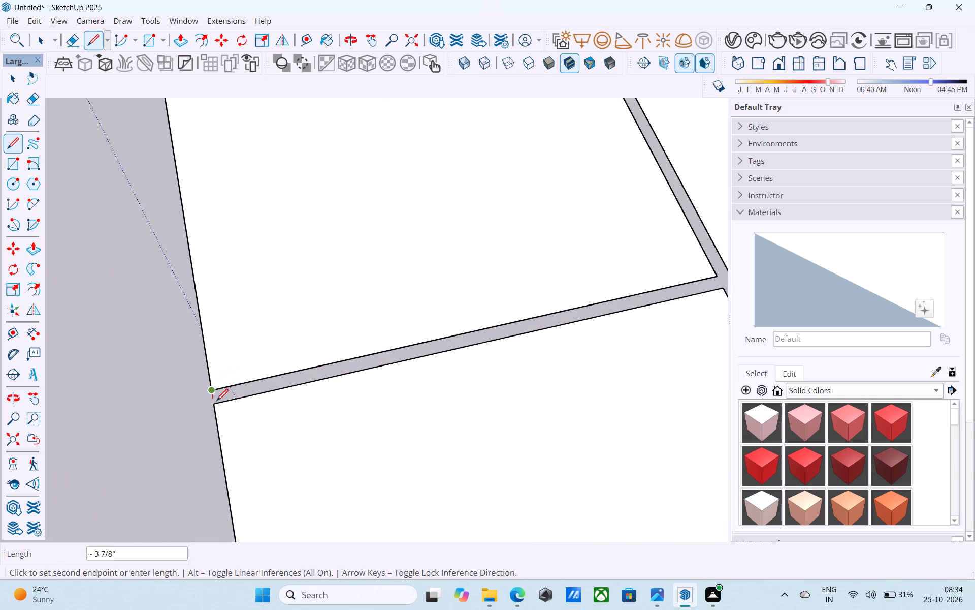
click(216, 403)
scroll(182, 381, down, 5)
scroll(510, 341, up, 3)
scroll(541, 315, up, 1)
key(l)
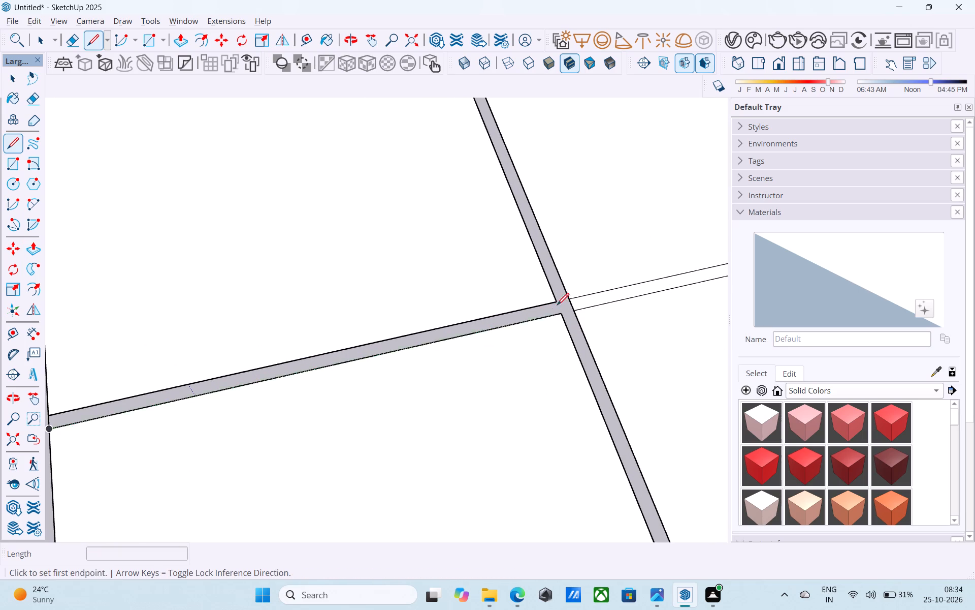
click(559, 298)
click(564, 317)
Draw short edges across the open ends of the long gap parallel to the red axis, filling it with a face.
scroll(518, 309, down, 9)
scroll(434, 291, up, 1)
scroll(434, 291, down, 7)
scroll(592, 465, up, 2)
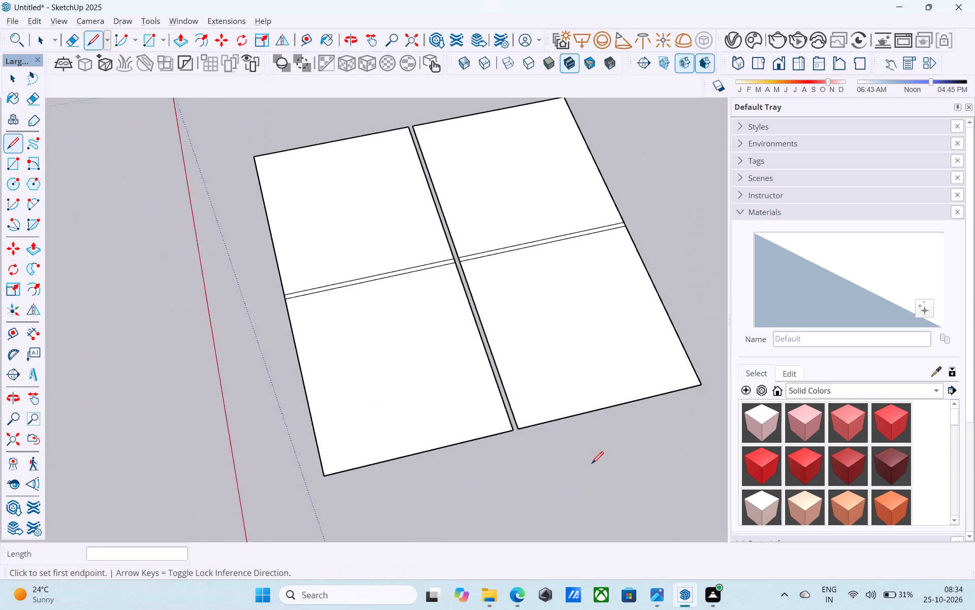
scroll(592, 465, up, 7)
click(493, 412)
click(510, 412)
scroll(447, 426, down, 2)
middle_drag(447, 434, 463, 451)
scroll(447, 436, down, 10)
middle_drag(391, 343, 740, 272)
middle_drag(438, 292, 603, 290)
scroll(303, 298, up, 7)
scroll(179, 309, up, 1)
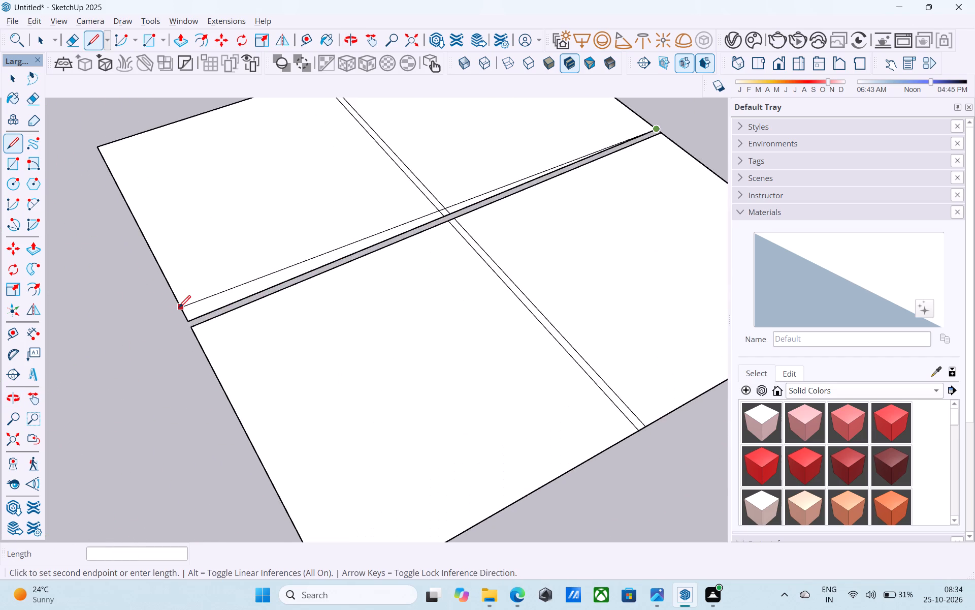
scroll(179, 309, up, 3)
key(l)
scroll(185, 319, up, 1)
click(192, 321)
drag(196, 330, 199, 337)
key(space)
Examine the flattened floor and its partition strips from above and from a low angle.
scroll(201, 324, down, 6)
key(e)
scroll(318, 295, down, 7)
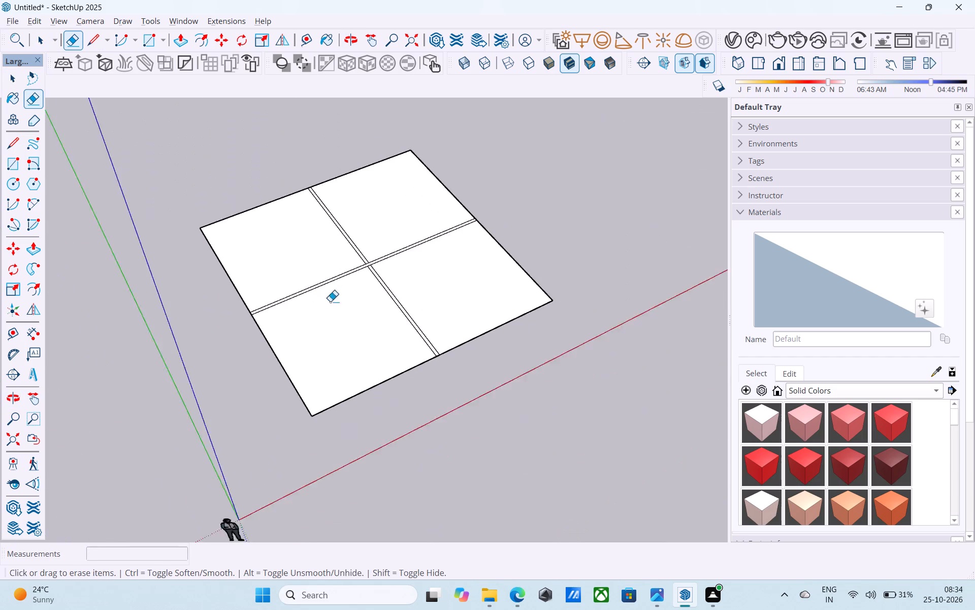
middle_drag(424, 313, 164, 286)
middle_drag(341, 295, 208, 265)
middle_drag(476, 302, 318, 270)
scroll(299, 267, down, 5)
middle_drag(354, 265, 357, 228)
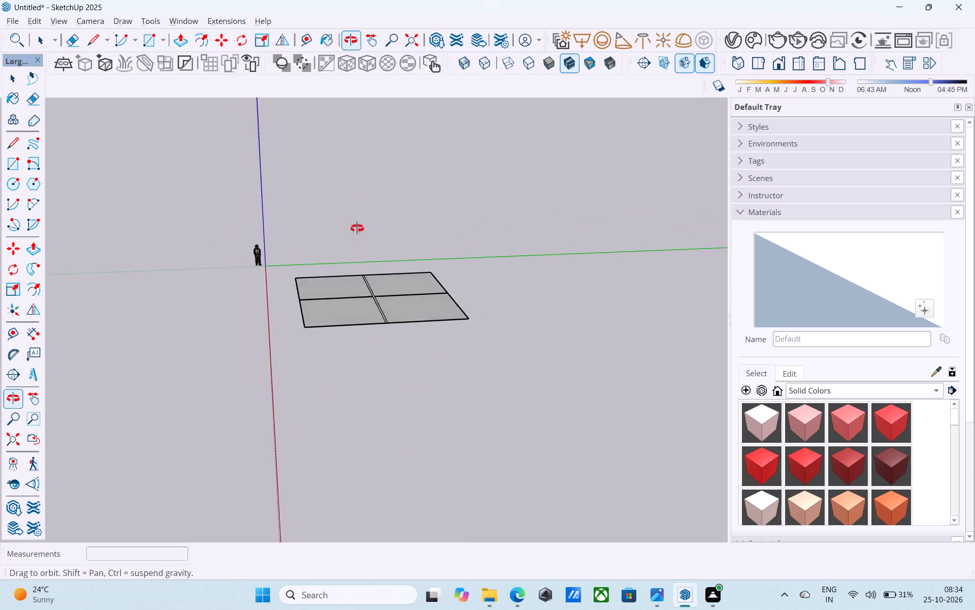
middle_drag(357, 228, 356, 371)
middle_drag(349, 338, 345, 298)
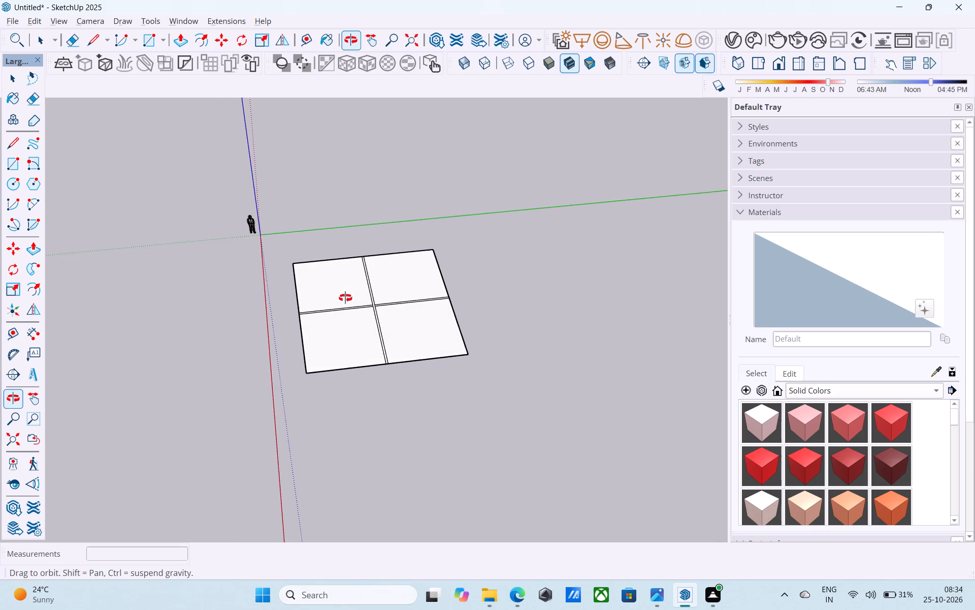
middle_drag(345, 298, 345, 297)
scroll(349, 287, up, 5)
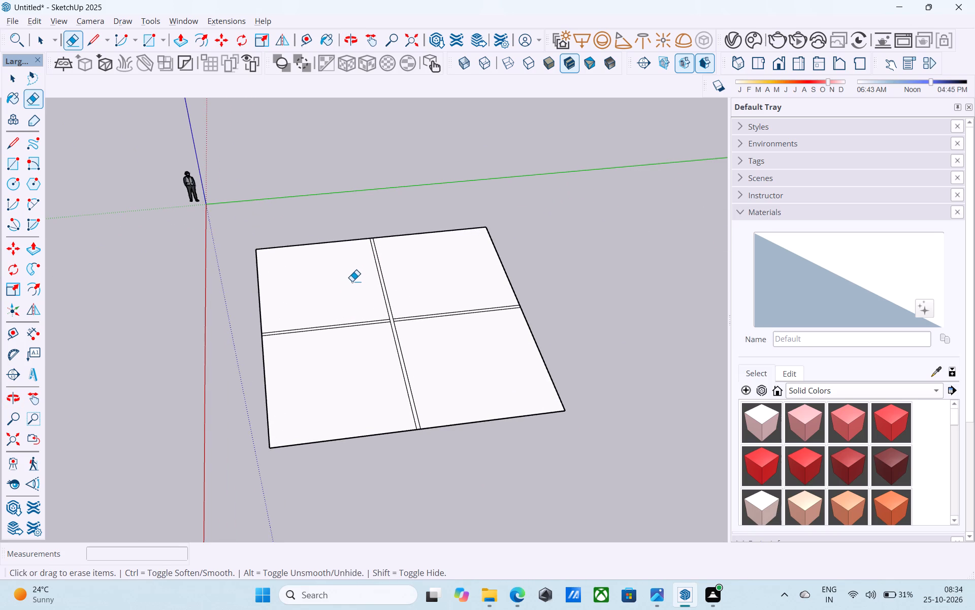
scroll(352, 281, down, 6)
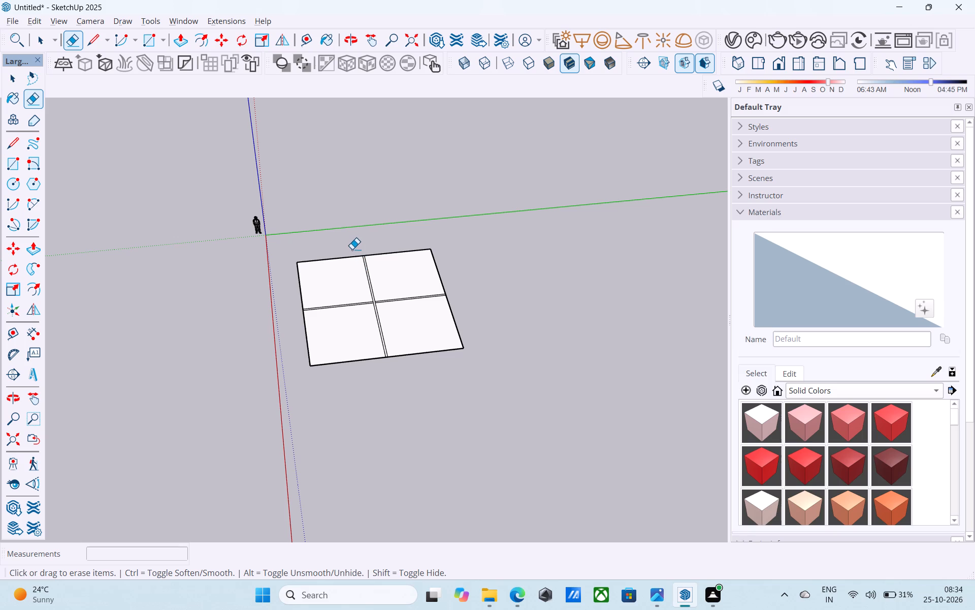
Draw a 6" vertical line down from the floor's outer corner farthest along the red axis.
scroll(397, 270, up, 9)
scroll(357, 312, up, 1)
middle_drag(348, 307, 345, 199)
scroll(344, 200, up, 1)
scroll(346, 200, down, 4)
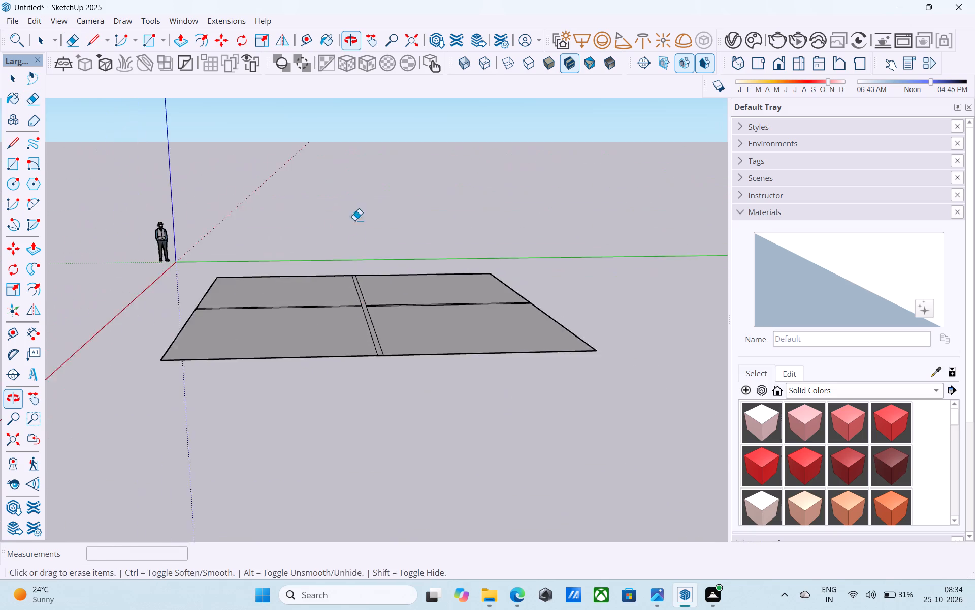
shift+middle_drag(357, 303, 391, 114)
shift+middle_drag(392, 131, 423, 193)
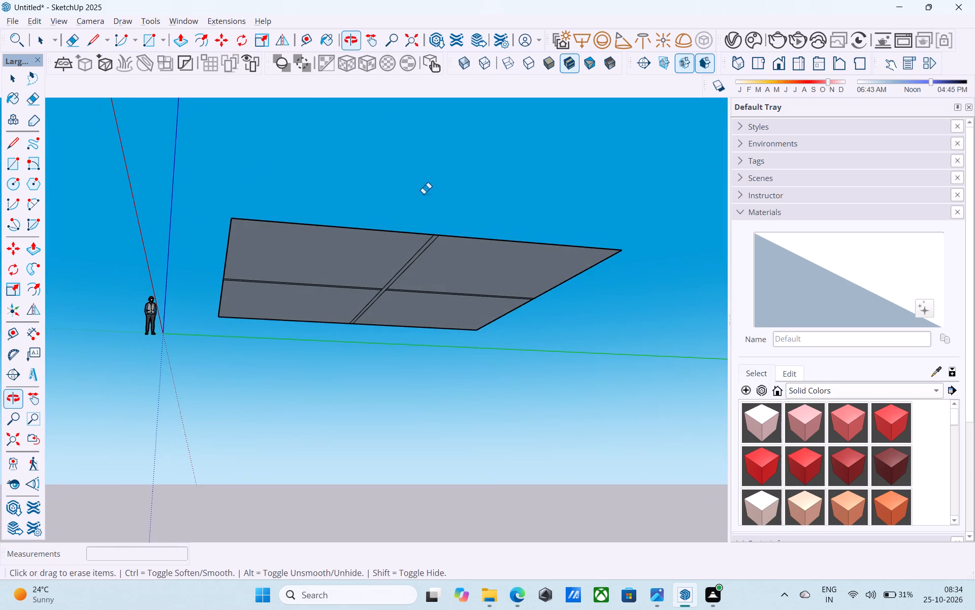
key(l)
scroll(257, 223, up, 4)
click(227, 217)
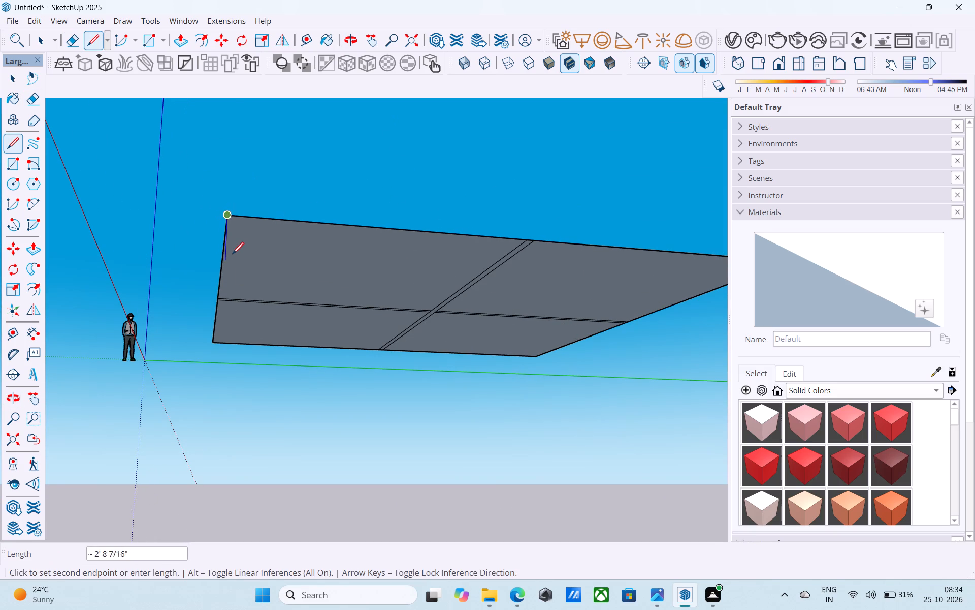
middle_drag(232, 255, 232, 318)
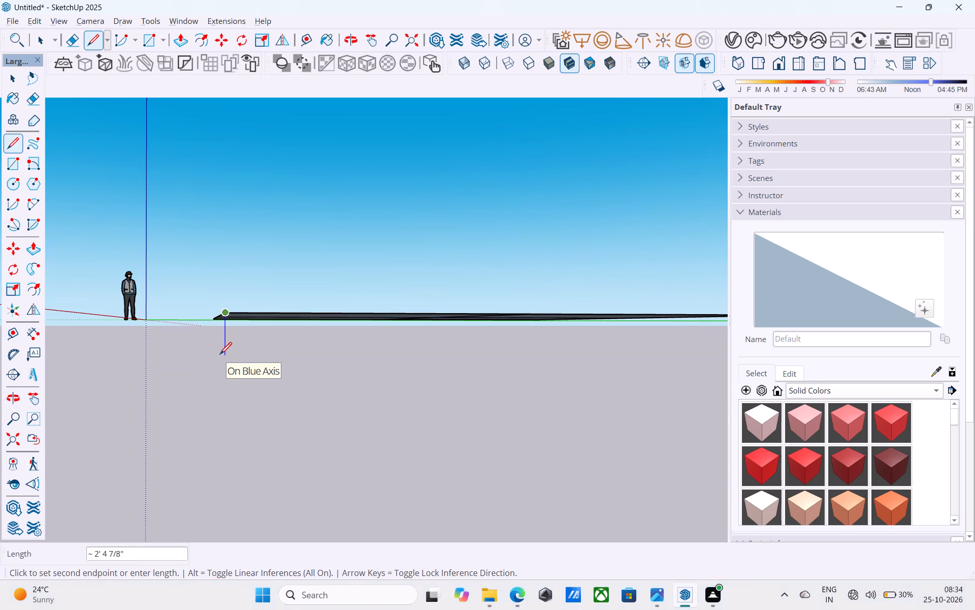
text(6")
key(Return)
key(space)
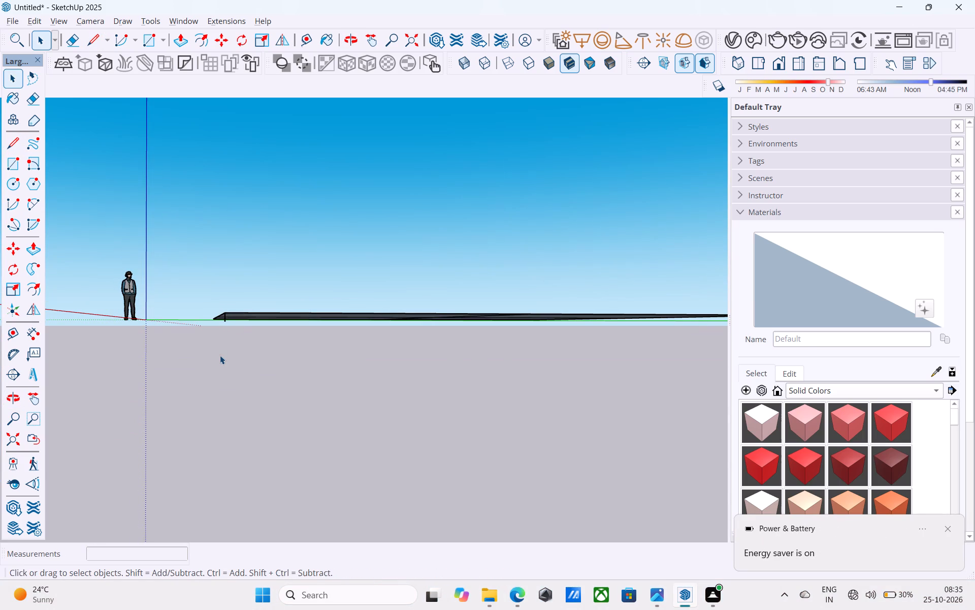
Draw a 6" vertical line down from the diagonally opposite floor corner, beside the green axis.
scroll(231, 349, down, 5)
middle_drag(402, 326, 156, 276)
middle_drag(282, 307, 215, 292)
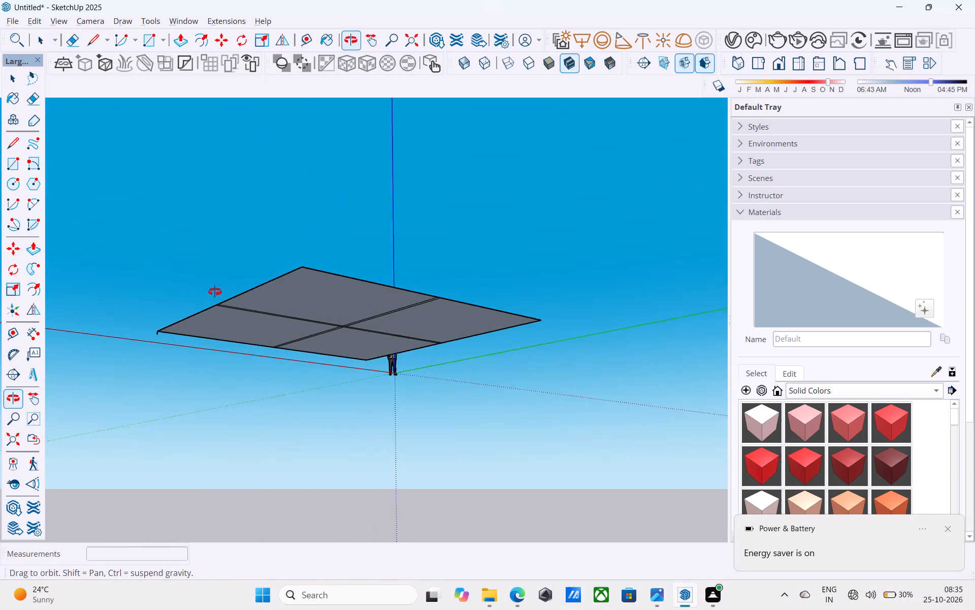
middle_drag(215, 292, 232, 293)
key(l)
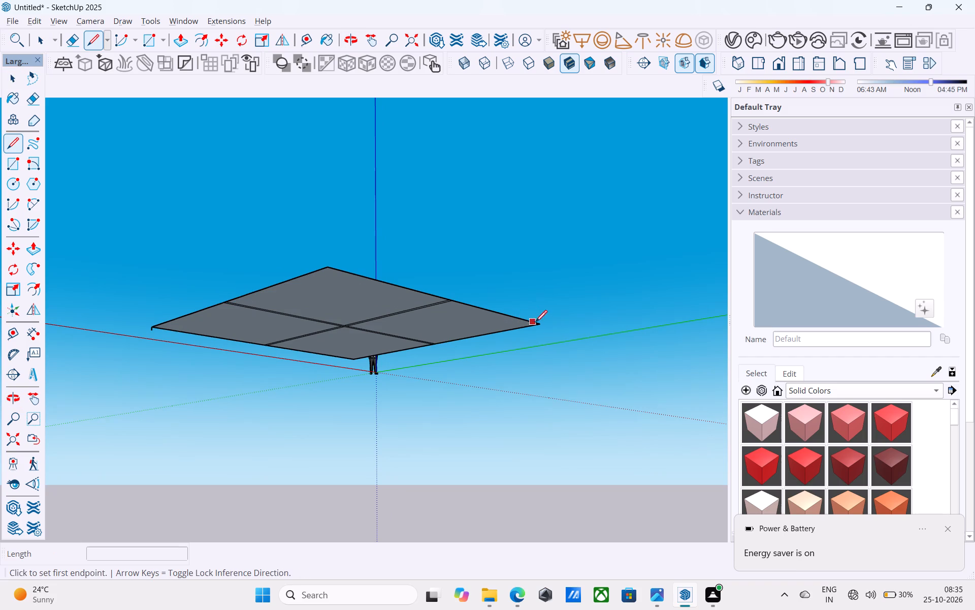
click(536, 323)
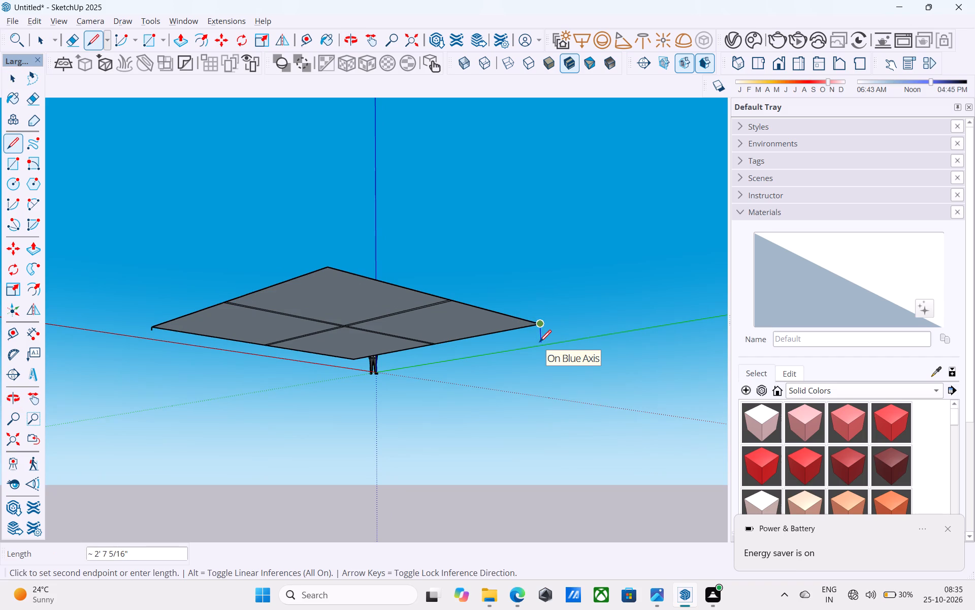
text(6")
key(Return)
key(space)
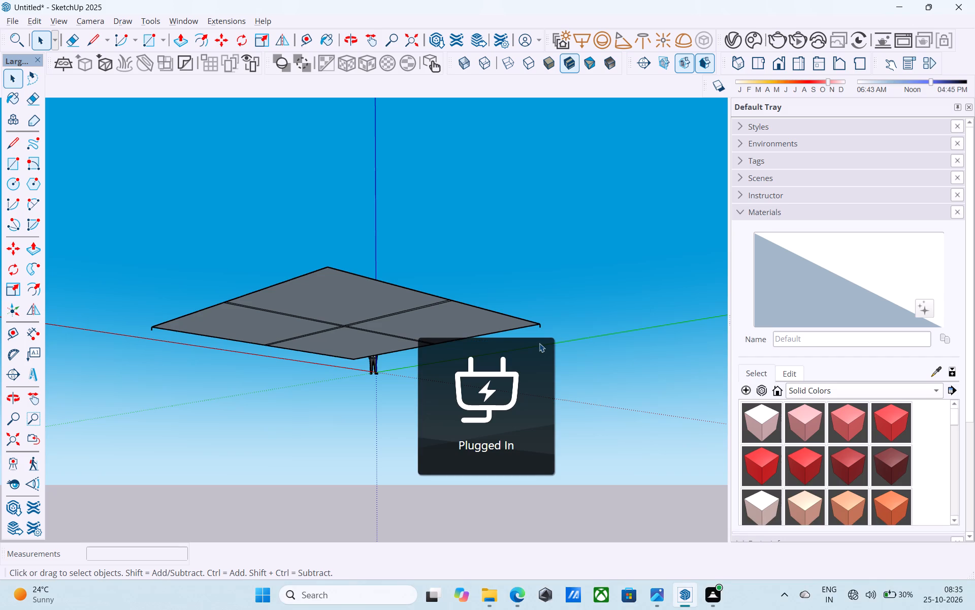
Draw a 38' 6" by 38' 6" rectangle below the floor between the lower ends of the two 6" vertical lines.
middle_drag(545, 271, 551, 293)
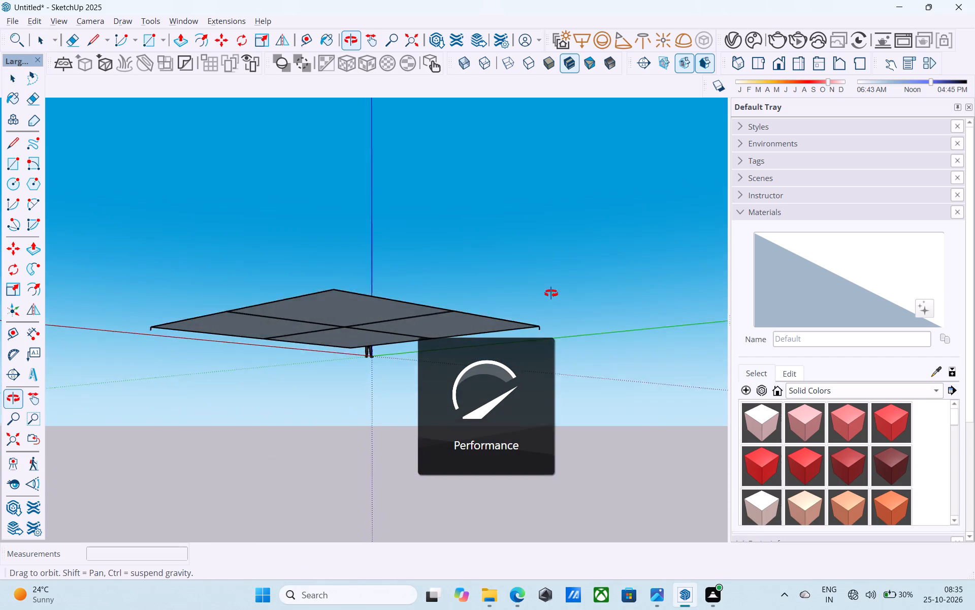
middle_drag(551, 293, 555, 262)
key(r)
scroll(150, 322, up, 6)
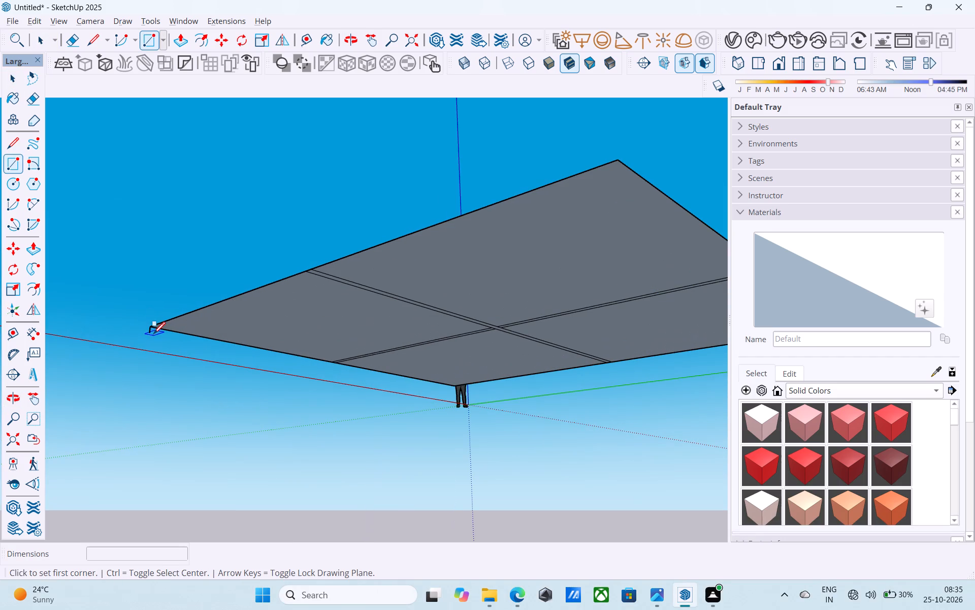
click(151, 333)
scroll(250, 370, down, 3)
middle_drag(268, 372, 144, 365)
scroll(158, 364, down, 5)
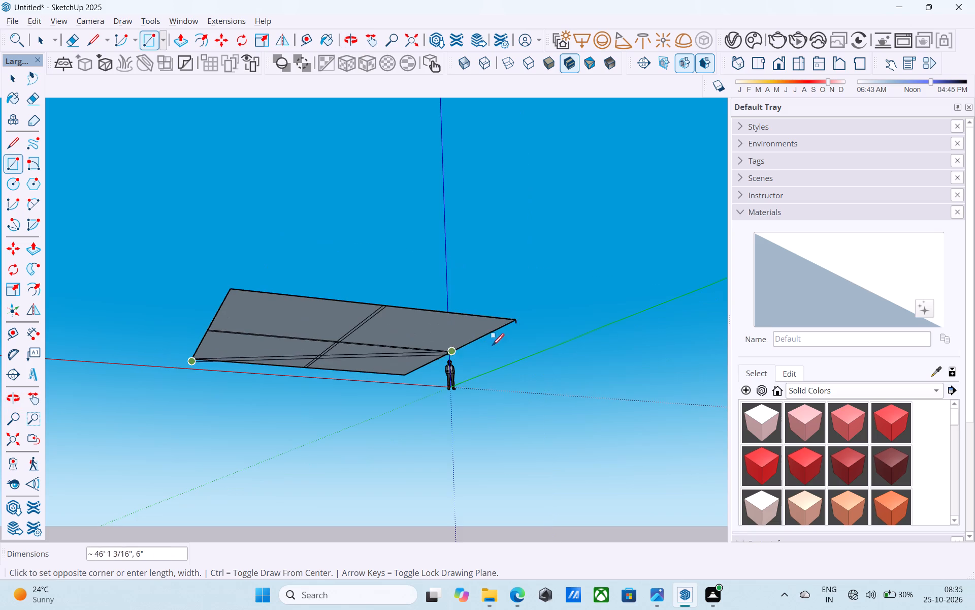
scroll(509, 333, up, 9)
click(525, 314)
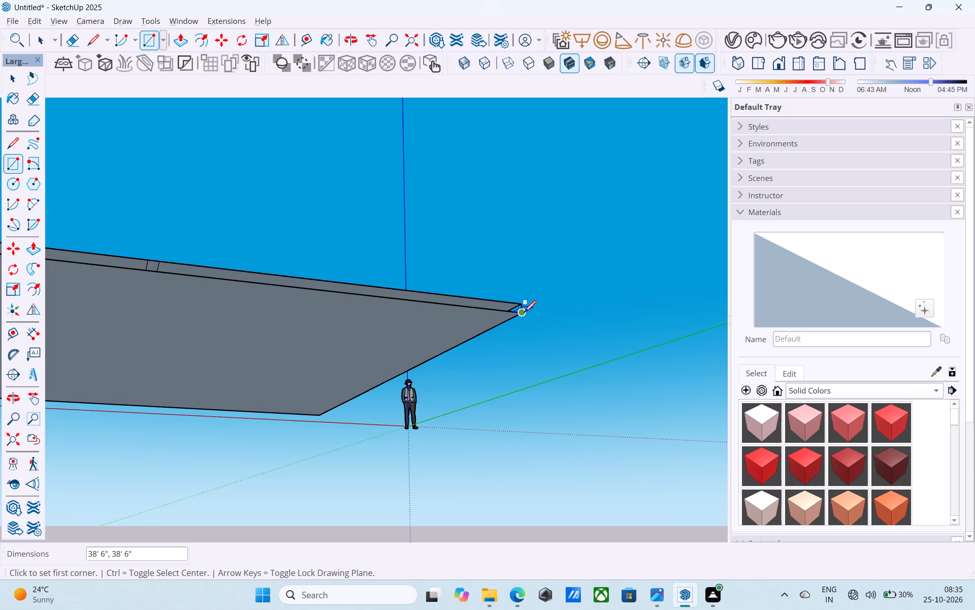
Draw a 6" vertical edge joining the lower rectangle to the floor at the corner opposite the axes origin, closing two sides.
middle_drag(504, 305, 535, 358)
scroll(550, 344, down, 7)
middle_drag(313, 343, 356, 381)
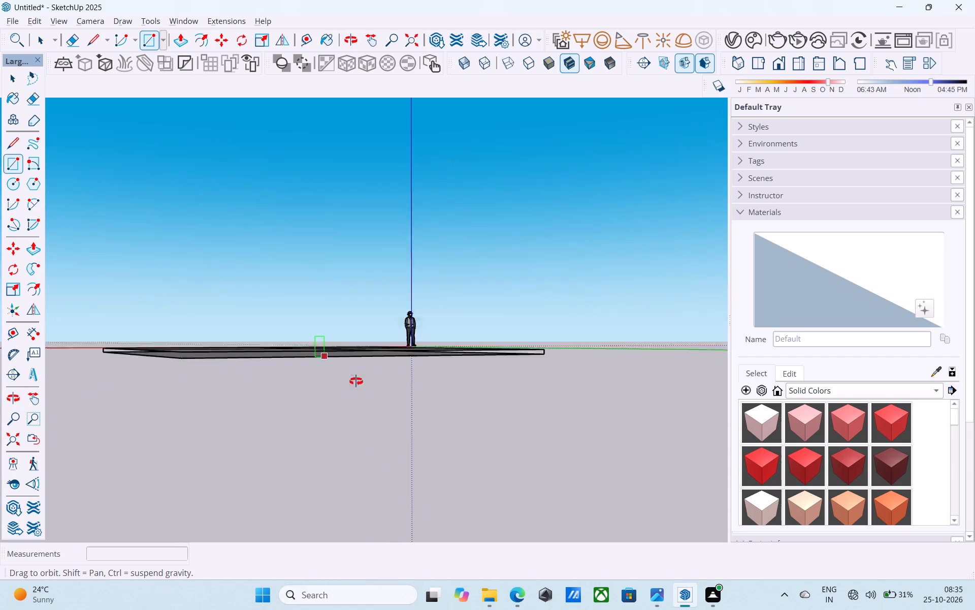
middle_drag(356, 381, 488, 426)
middle_drag(477, 411, 466, 406)
key(l)
scroll(329, 448, up, 13)
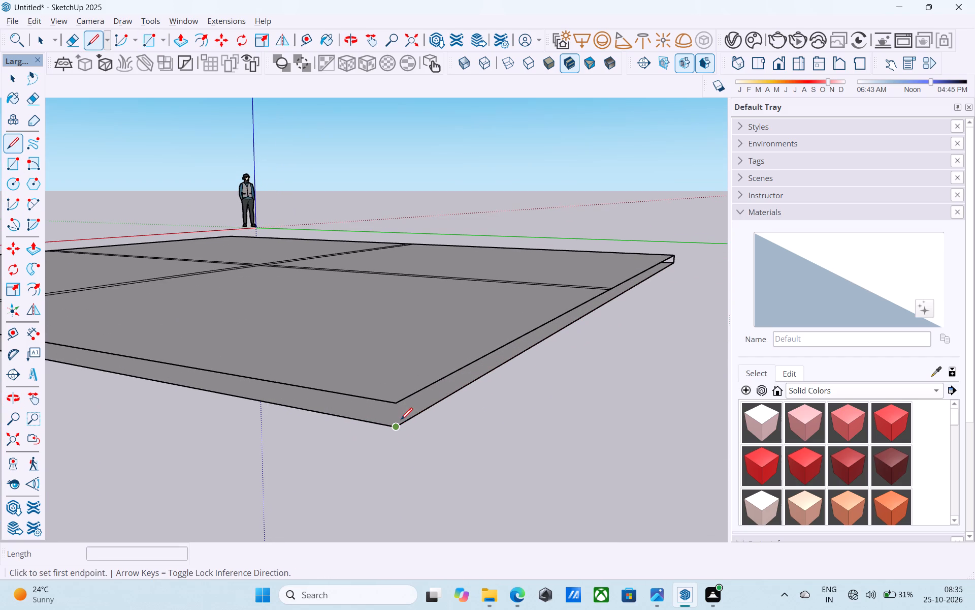
click(400, 426)
click(394, 397)
scroll(396, 400, down, 7)
key(space)
Reverse the face on the slab's underside.
middle_drag(400, 436, 433, 294)
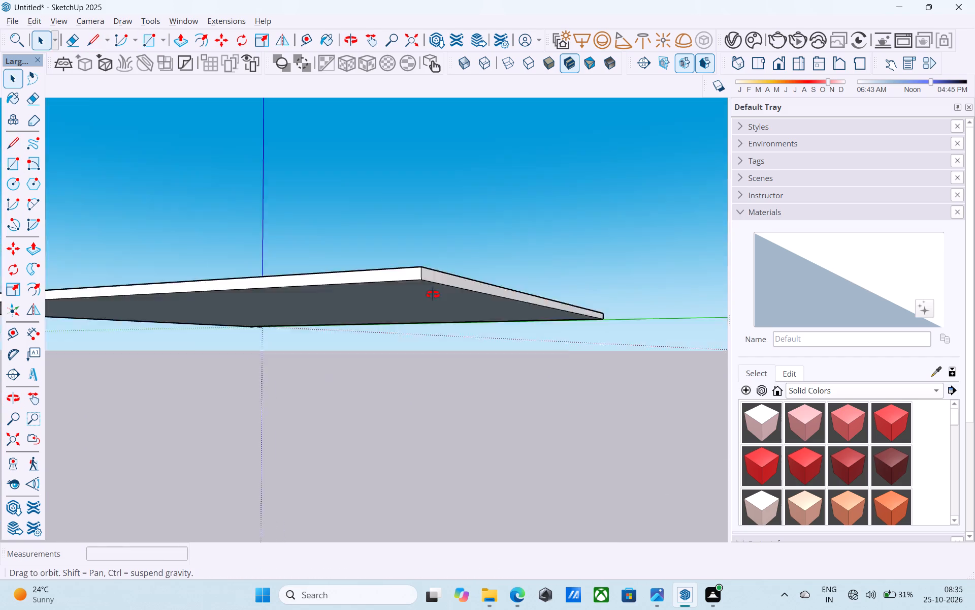
middle_drag(433, 294, 437, 277)
click(434, 287)
right_click(434, 287)
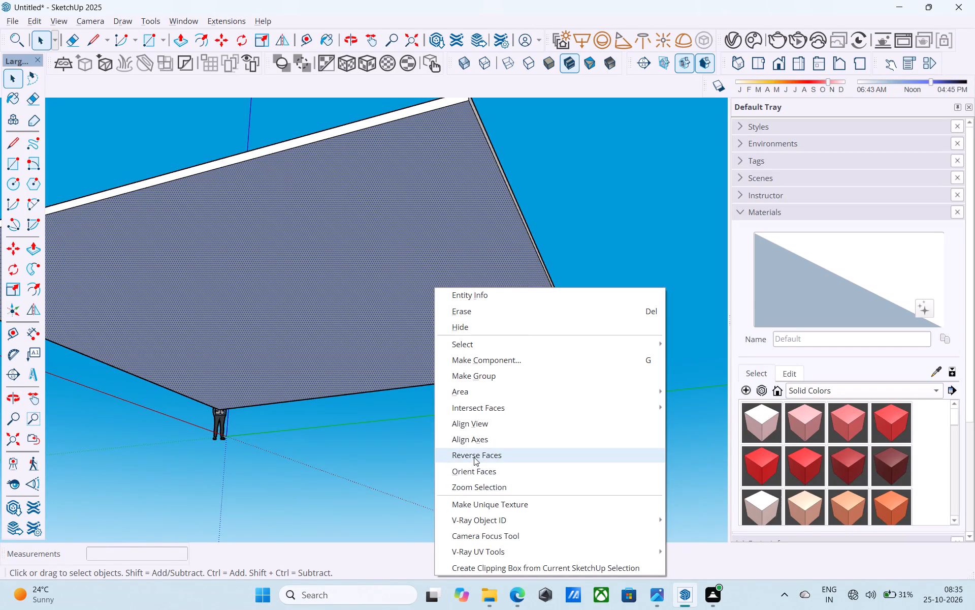
click(474, 457)
Draw a 6" vertical edge between the slab's lower and upper corners nearest the axes origin, closing the remaining two sides.
scroll(471, 447, down, 10)
middle_drag(405, 409, 611, 433)
middle_drag(366, 416, 605, 458)
middle_drag(347, 406, 672, 421)
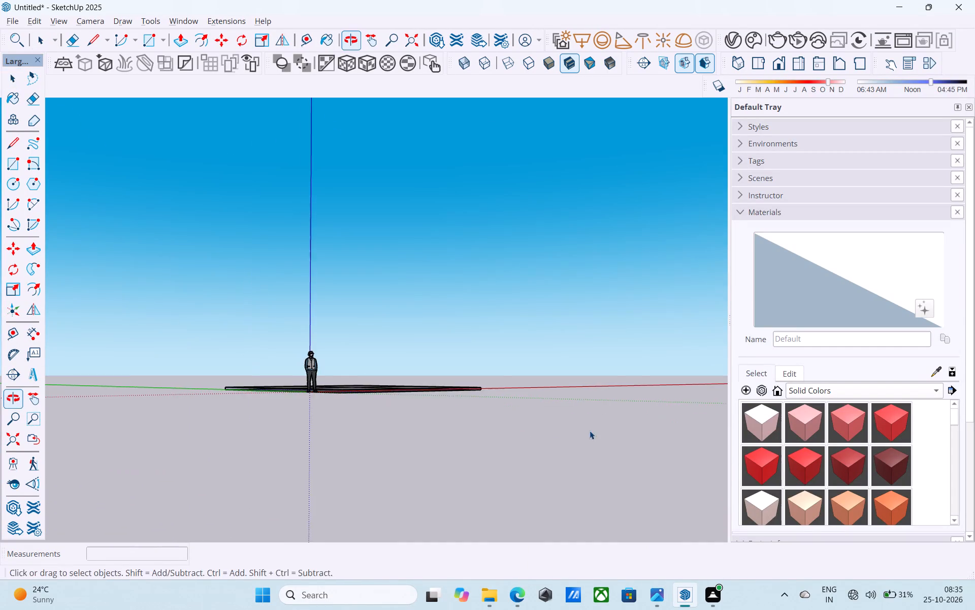
middle_drag(393, 415, 396, 499)
scroll(353, 462, up, 11)
middle_drag(346, 415, 335, 426)
scroll(336, 410, up, 4)
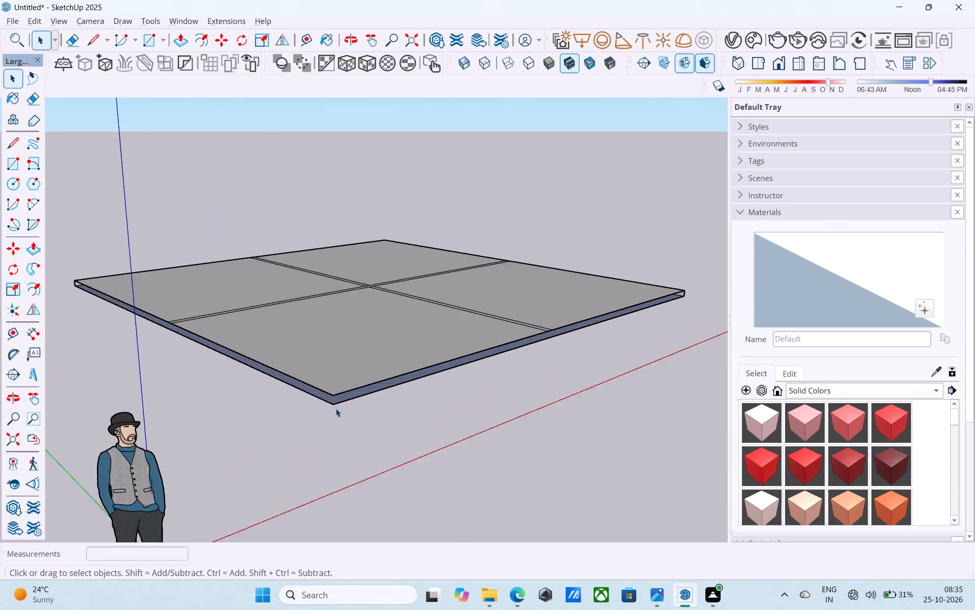
key(l)
scroll(333, 399, up, 4)
click(333, 405)
click(335, 391)
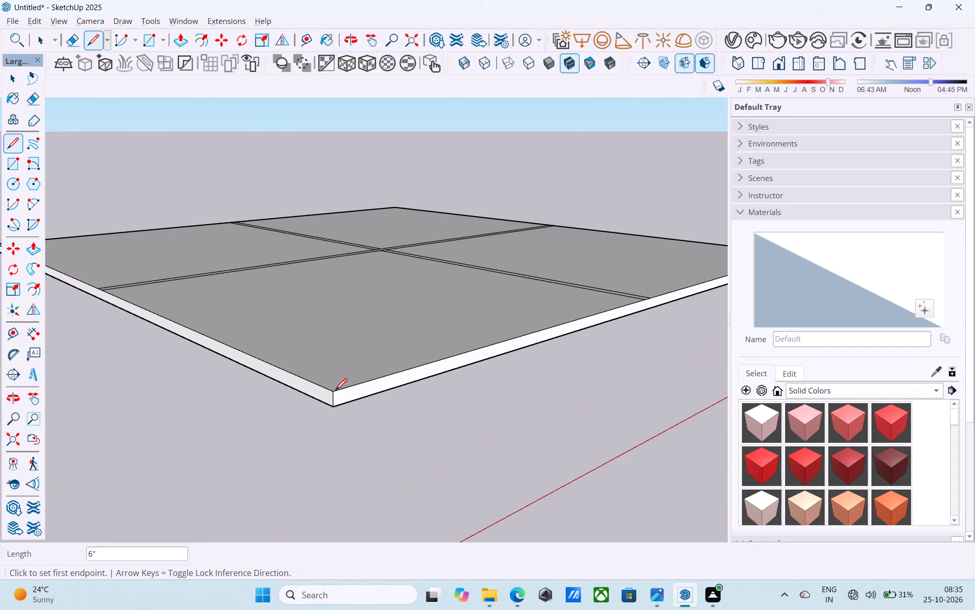
key(space)
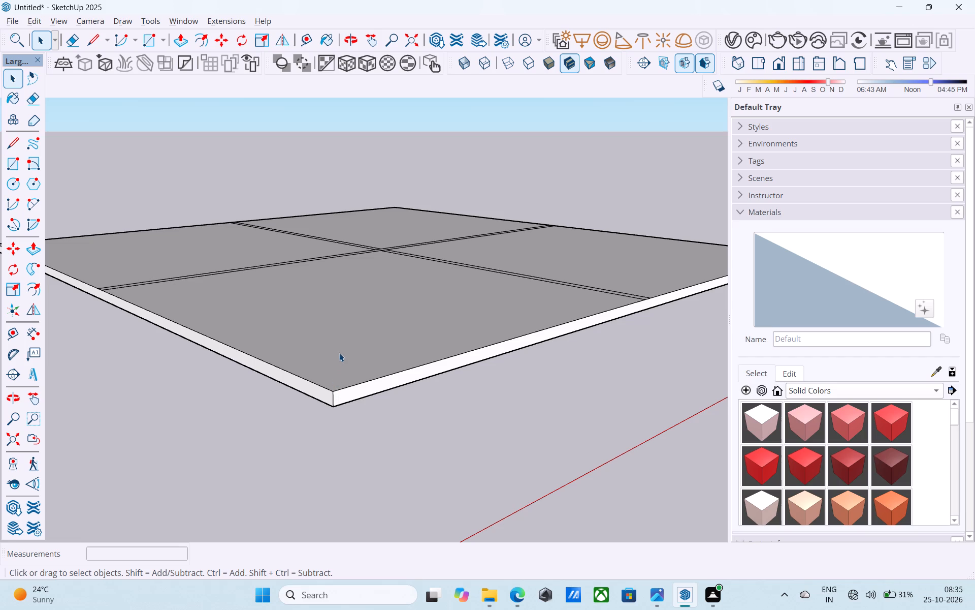
Examine the closed slab from all sides, from below and from above, checking its edges and partition strips.
scroll(341, 353, down, 6)
middle_drag(341, 353, 336, 331)
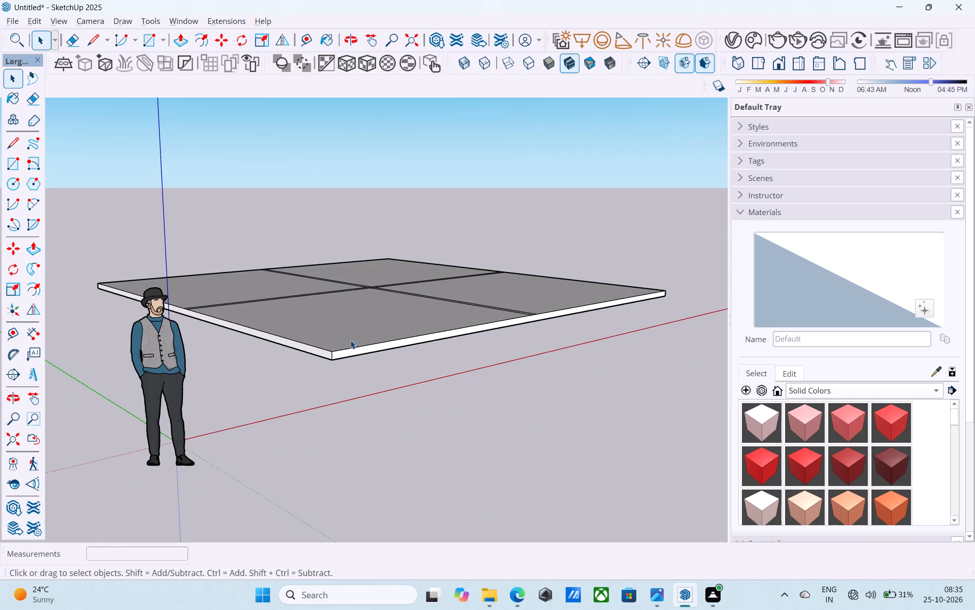
scroll(350, 342, down, 6)
middle_drag(350, 344, 365, 297)
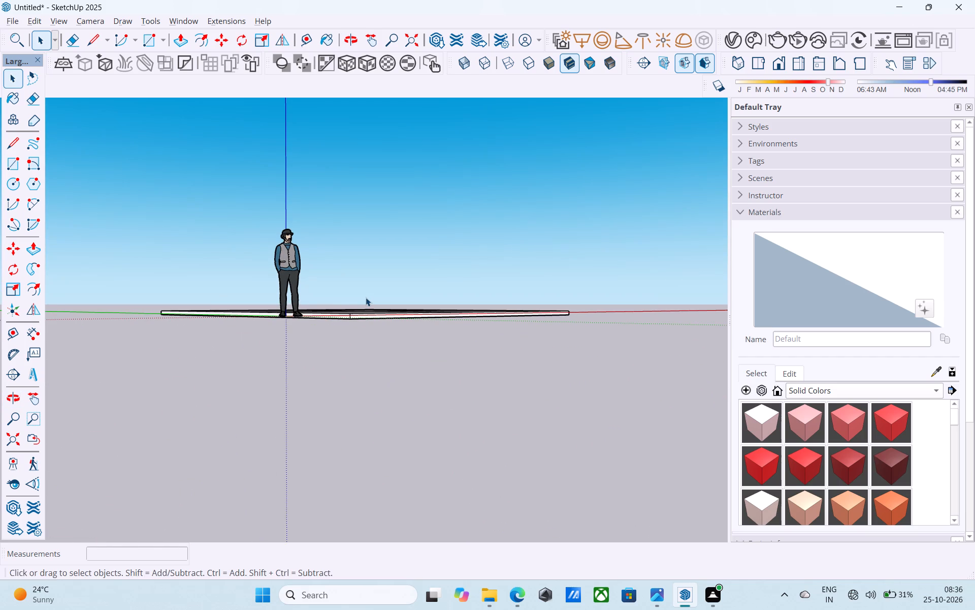
scroll(366, 297, up, 1)
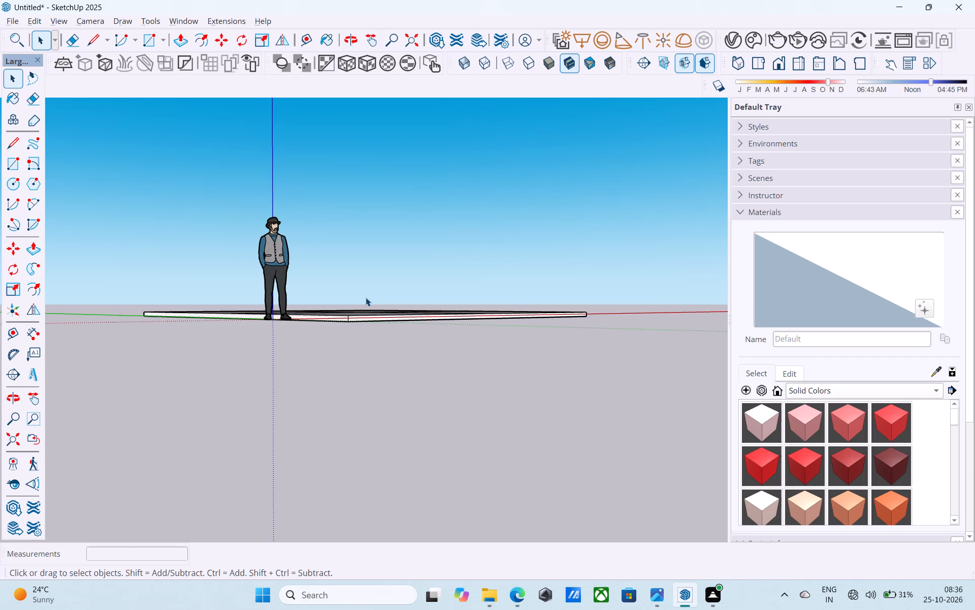
scroll(363, 301, down, 5)
middle_drag(358, 319, 365, 311)
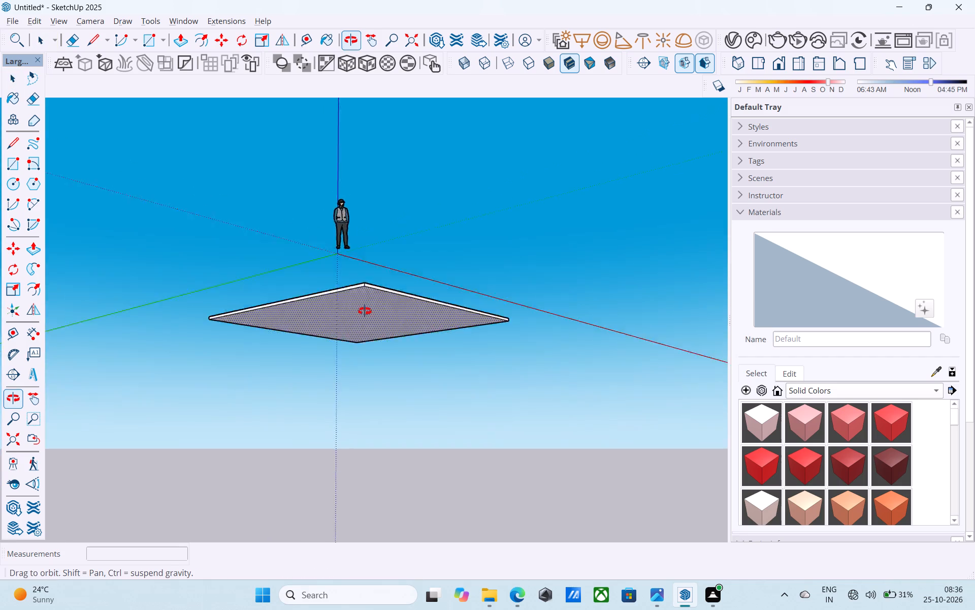
middle_drag(365, 311, 307, 411)
middle_drag(394, 287, 357, 501)
middle_drag(368, 438, 186, 354)
middle_drag(281, 355, 344, 307)
scroll(395, 317, up, 11)
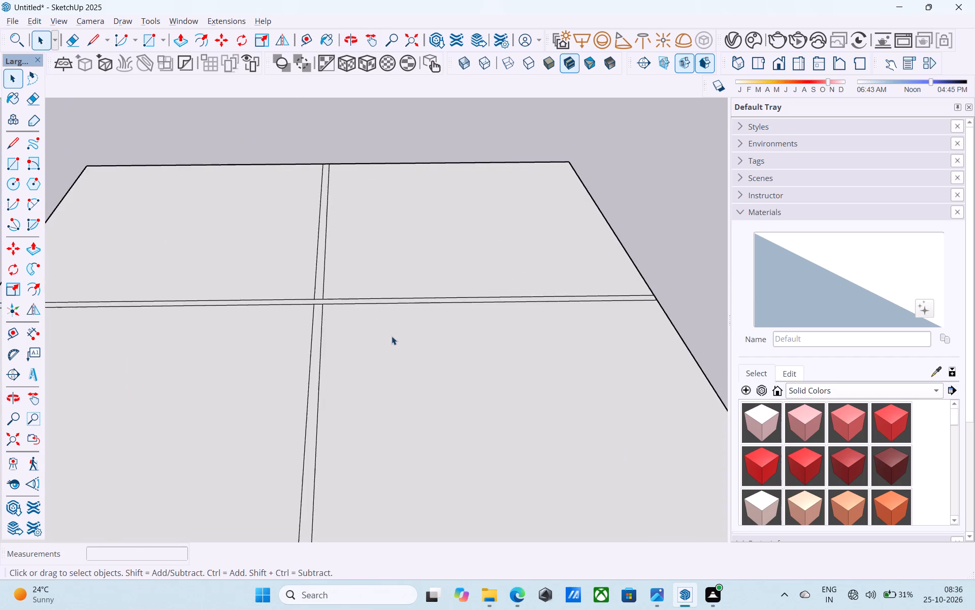
middle_drag(371, 342, 446, 320)
scroll(406, 331, down, 5)
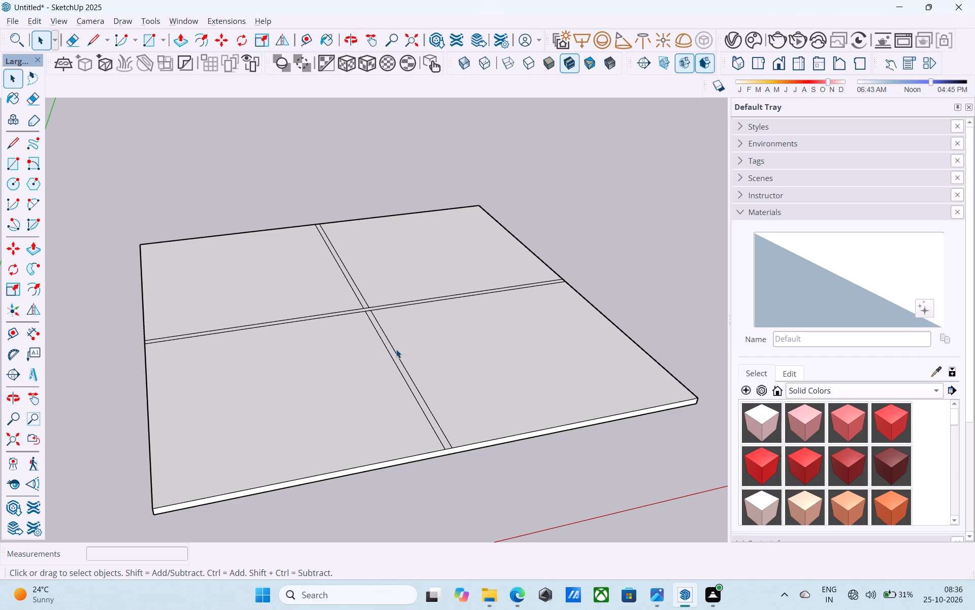
scroll(396, 349, down, 5)
middle_drag(396, 350, 384, 261)
scroll(428, 406, up, 6)
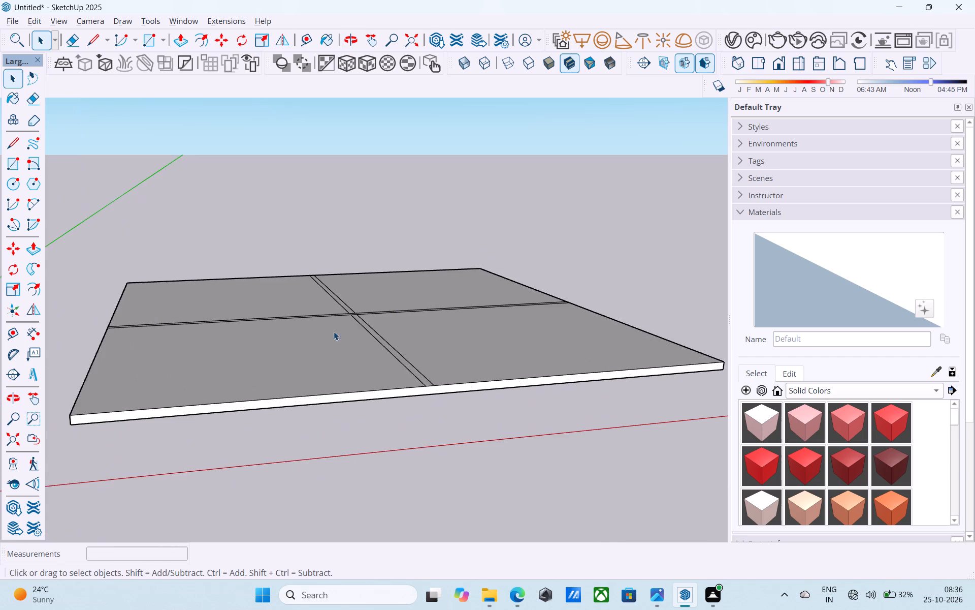
middle_drag(334, 331, 437, 246)
scroll(423, 262, down, 4)
middle_drag(298, 326, 543, 326)
middle_drag(227, 319, 495, 338)
middle_drag(268, 335, 540, 335)
middle_drag(319, 327, 511, 330)
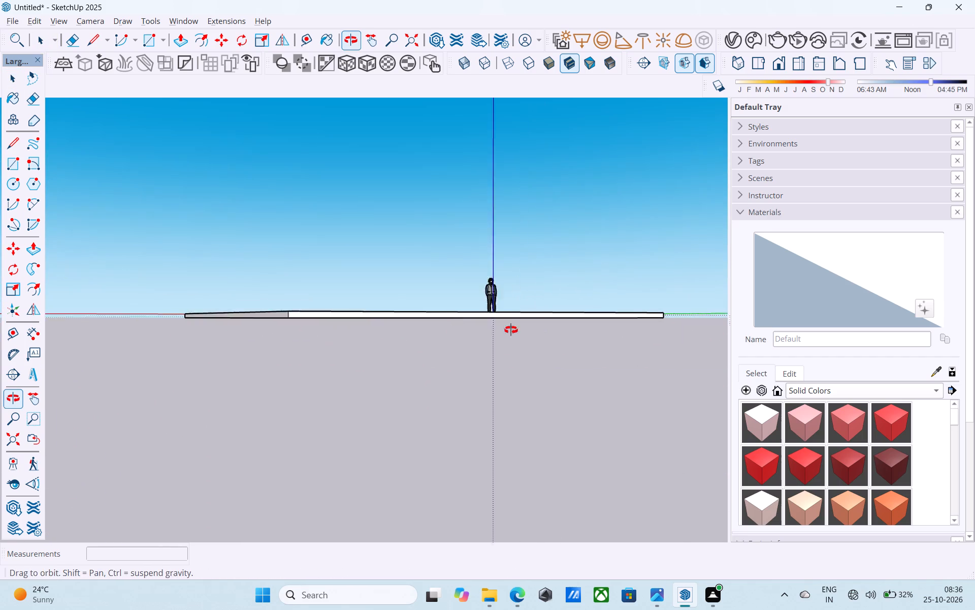
middle_drag(511, 330, 536, 330)
middle_drag(350, 330, 532, 335)
scroll(471, 304, down, 5)
middle_drag(444, 321, 560, 451)
scroll(500, 328, up, 5)
scroll(506, 318, down, 3)
shift+middle_drag(506, 318, 481, 334)
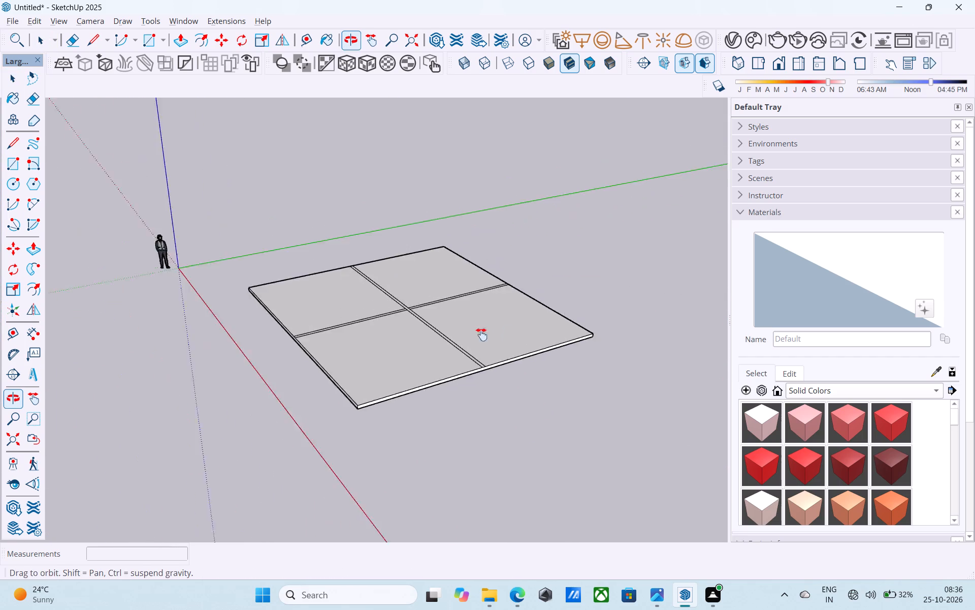
shift+middle_drag(481, 334, 567, 301)
middle_drag(370, 404, 280, 407)
scroll(304, 406, up, 1)
middle_drag(476, 356, 307, 381)
scroll(418, 388, up, 6)
scroll(419, 386, down, 5)
shift+middle_drag(410, 406, 500, 323)
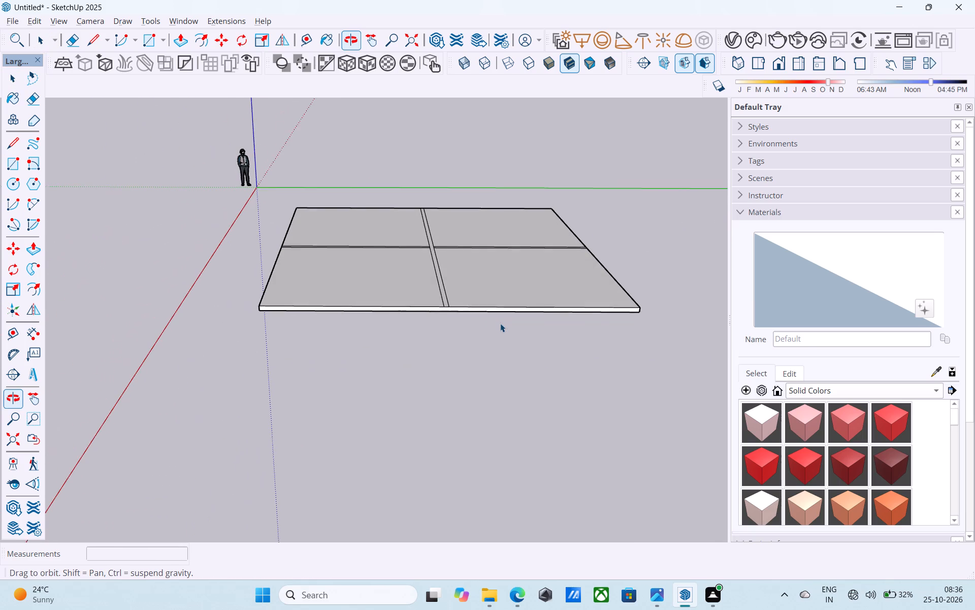
shift+middle_drag(500, 323, 500, 324)
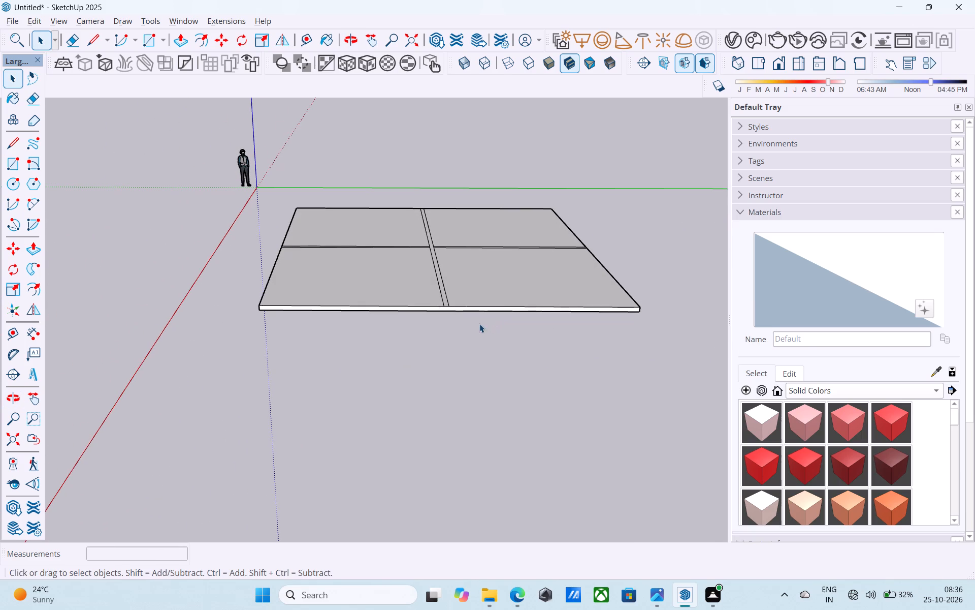
scroll(479, 324, up, 5)
scroll(436, 283, up, 1)
middle_drag(431, 266, 468, 430)
scroll(462, 361, down, 8)
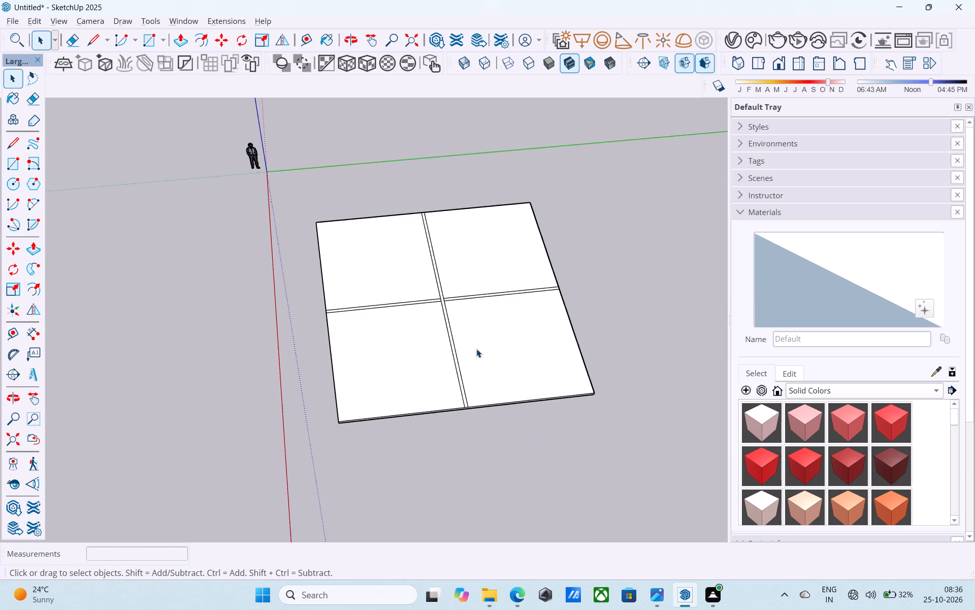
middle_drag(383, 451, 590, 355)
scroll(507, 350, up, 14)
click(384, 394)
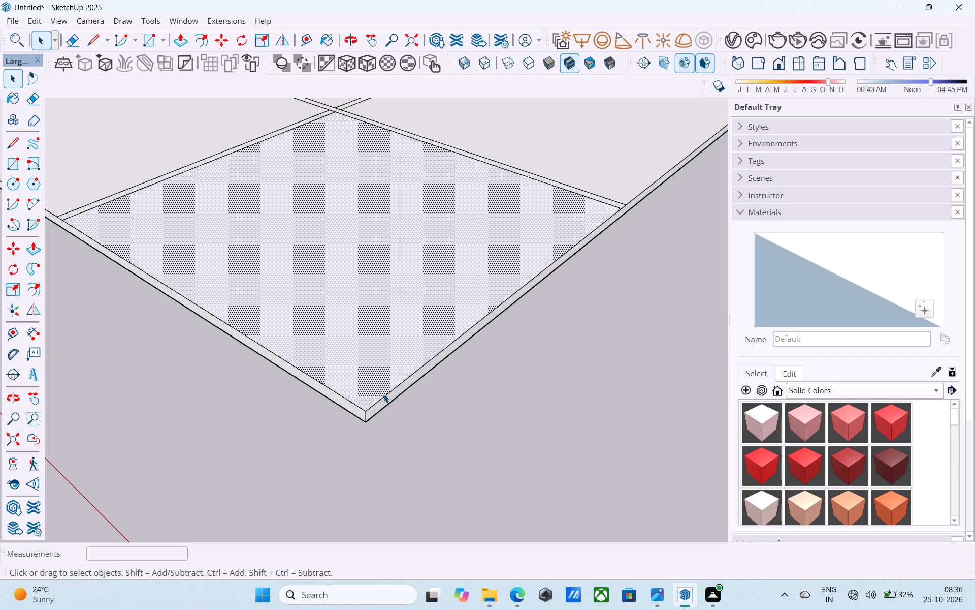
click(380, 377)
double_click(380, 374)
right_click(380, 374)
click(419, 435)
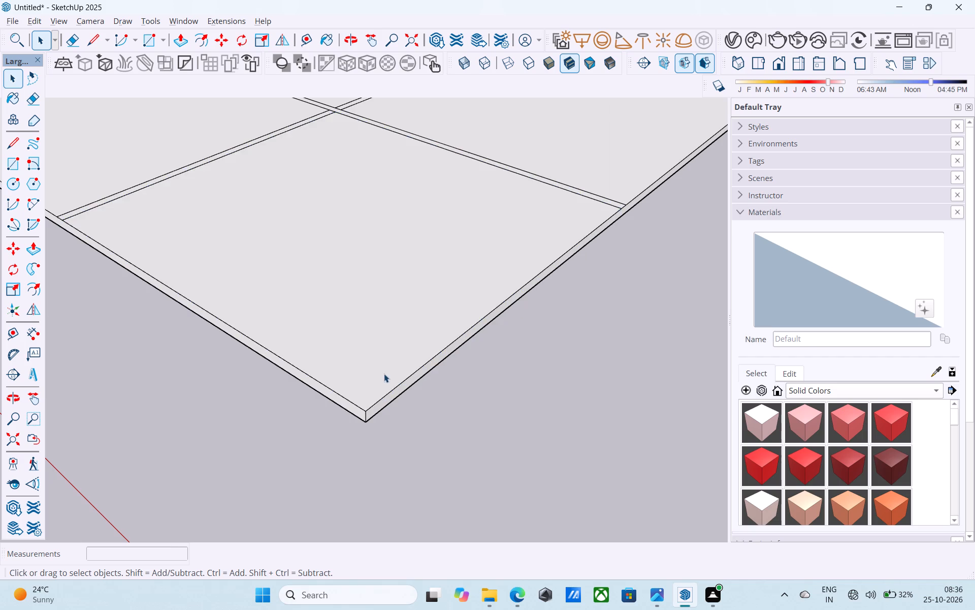
Select all connected geometry of the slab and make it a group.
scroll(383, 372, down, 11)
triple_click(379, 364)
right_click(379, 363)
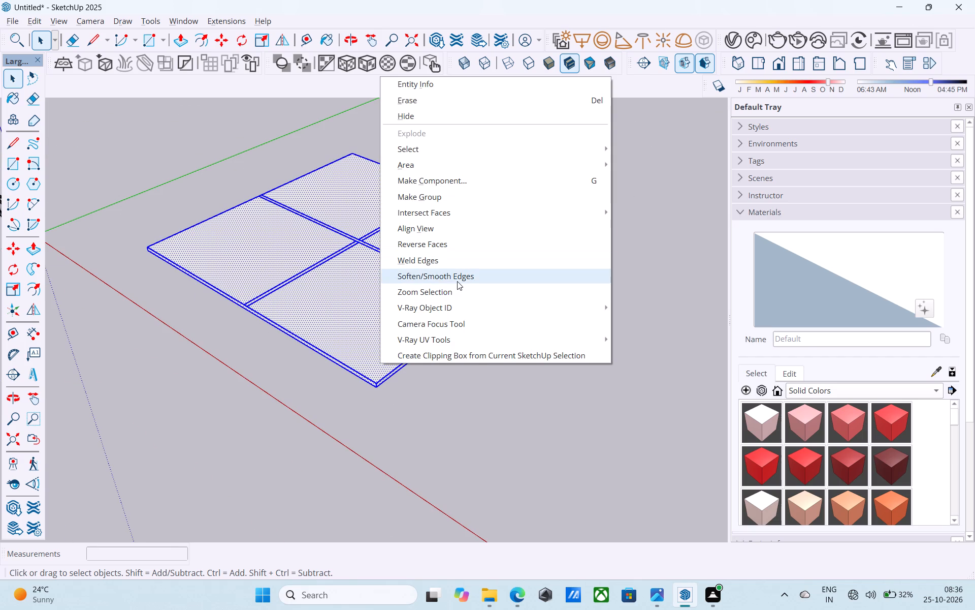
click(436, 192)
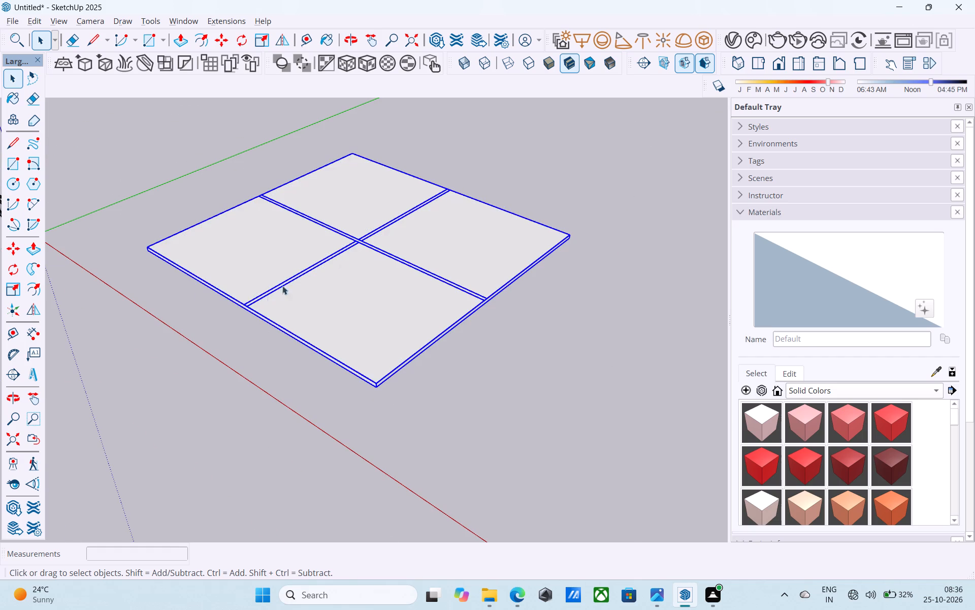
Open the slab group for editing.
scroll(323, 259, down, 9)
middle_drag(236, 360, 140, 297)
scroll(289, 263, up, 9)
scroll(324, 280, down, 3)
middle_drag(325, 282, 342, 382)
scroll(342, 382, up, 7)
double_click(340, 365)
Copy the room's outer top edge at the slab's far red-axis end 4' inward, parallel to the green axis.
scroll(323, 358, down, 8)
middle_drag(318, 352, 401, 287)
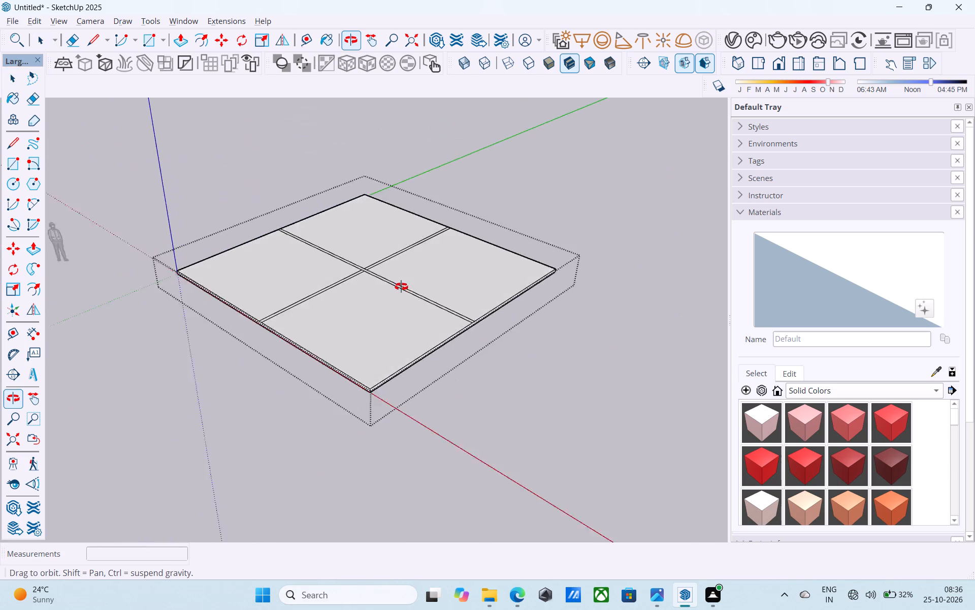
middle_drag(401, 287, 416, 363)
scroll(448, 385, up, 6)
middle_drag(451, 376, 447, 320)
scroll(386, 502, up, 4)
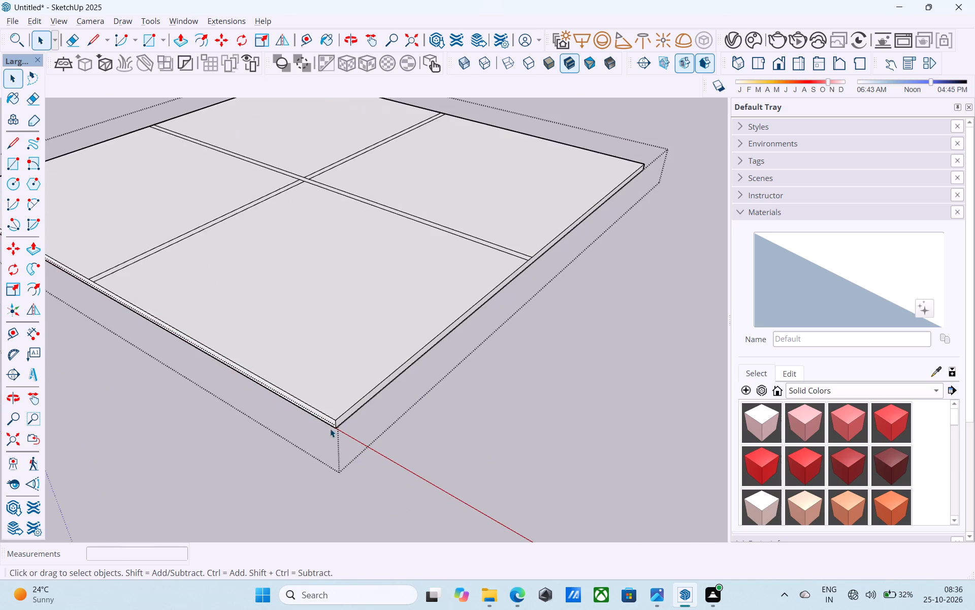
scroll(330, 429, up, 1)
click(339, 413)
key(m)
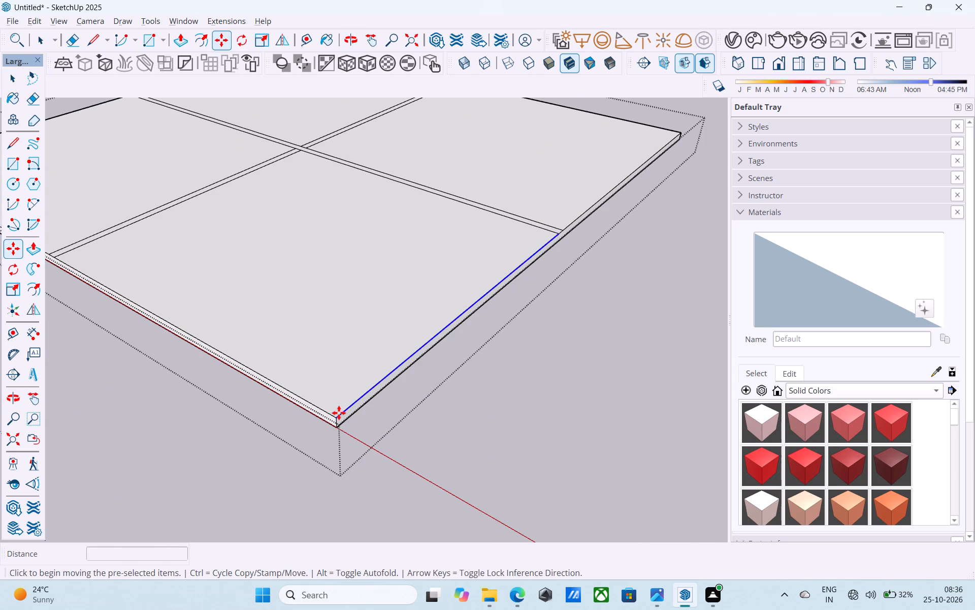
click(339, 413)
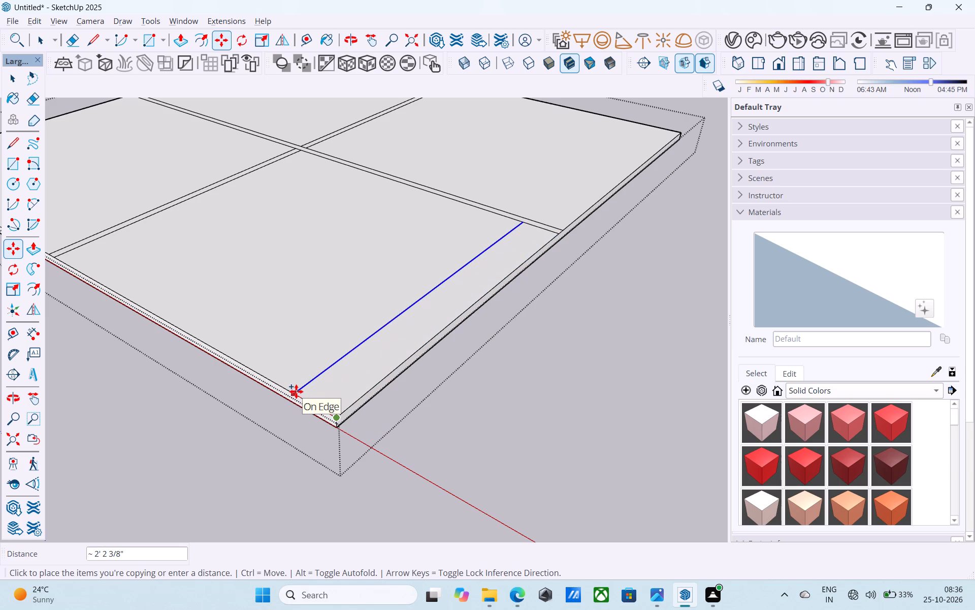
text(4')
key(Return)
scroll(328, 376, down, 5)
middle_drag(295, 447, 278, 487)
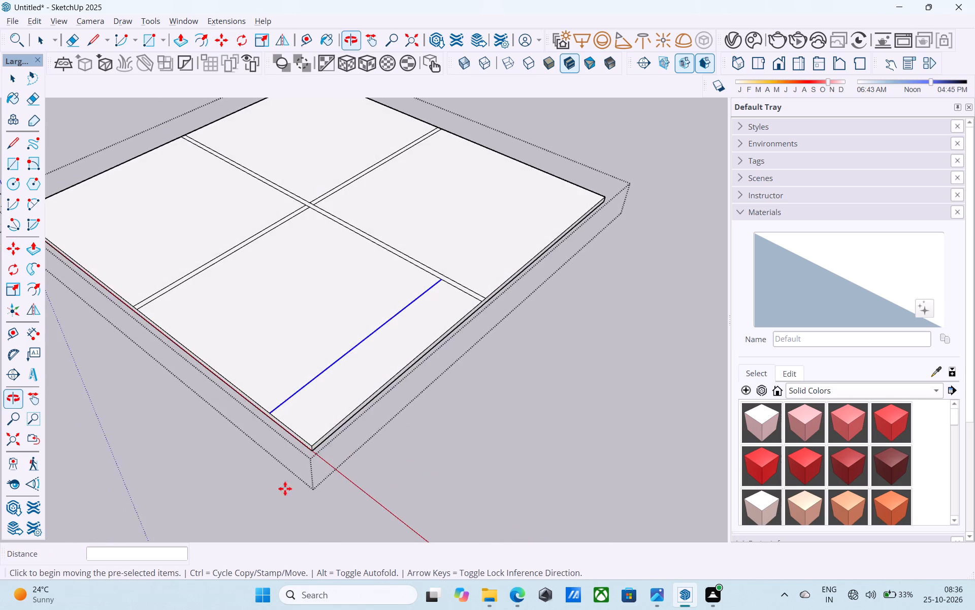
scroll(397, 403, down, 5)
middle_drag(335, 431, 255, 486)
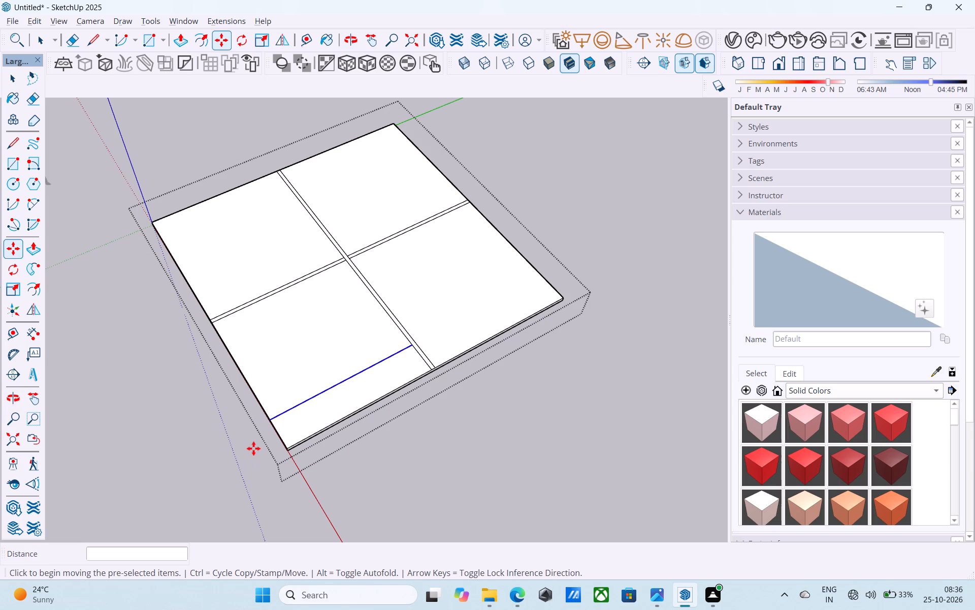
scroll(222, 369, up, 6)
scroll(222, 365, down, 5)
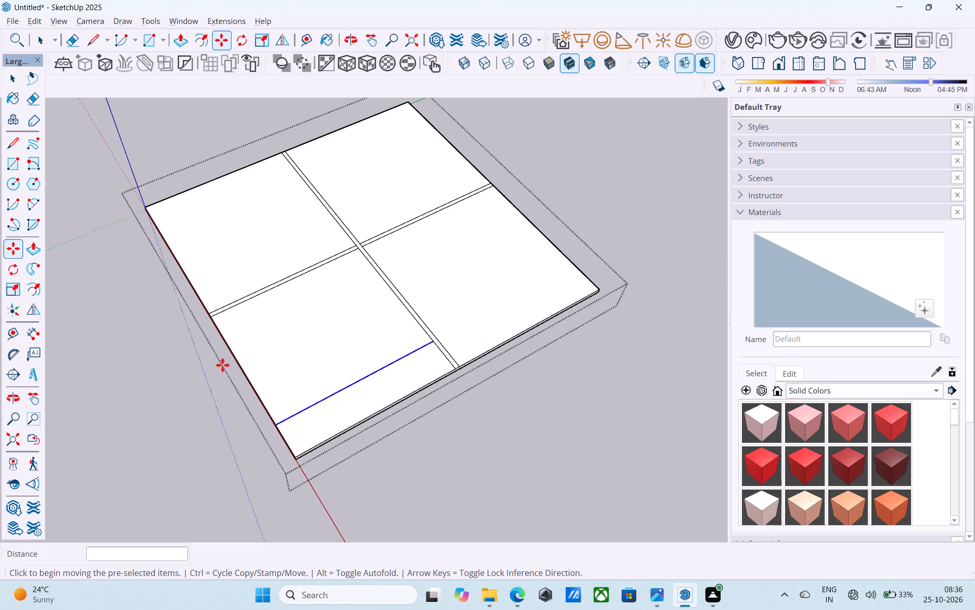
Copy the room's outer top edge along the red axis 4' inward, up to the first offset line.
middle_drag(222, 365, 258, 373)
scroll(261, 407, up, 1)
shift+middle_drag(264, 411, 248, 367)
scroll(247, 368, up, 17)
key(space)
click(259, 374)
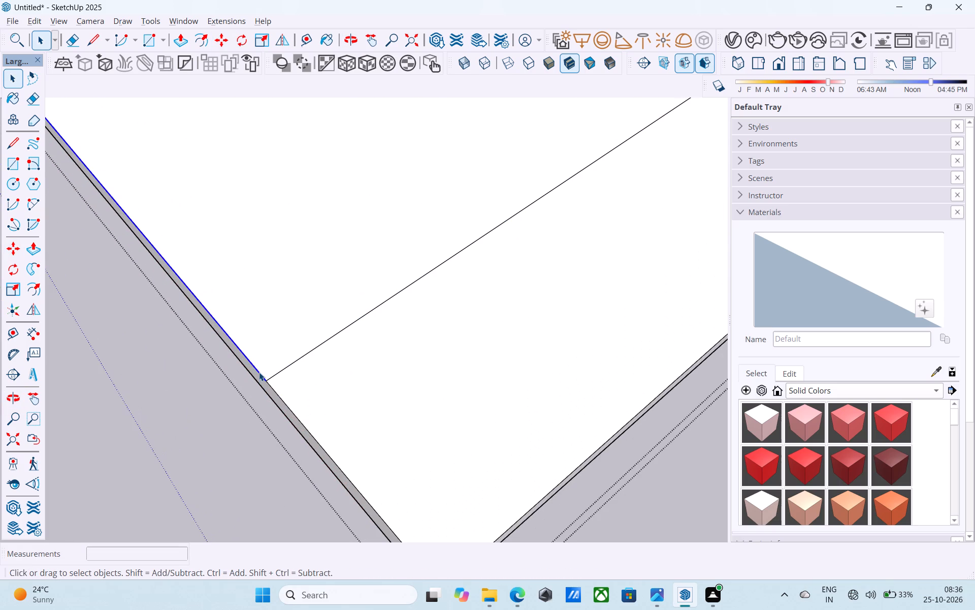
key(m)
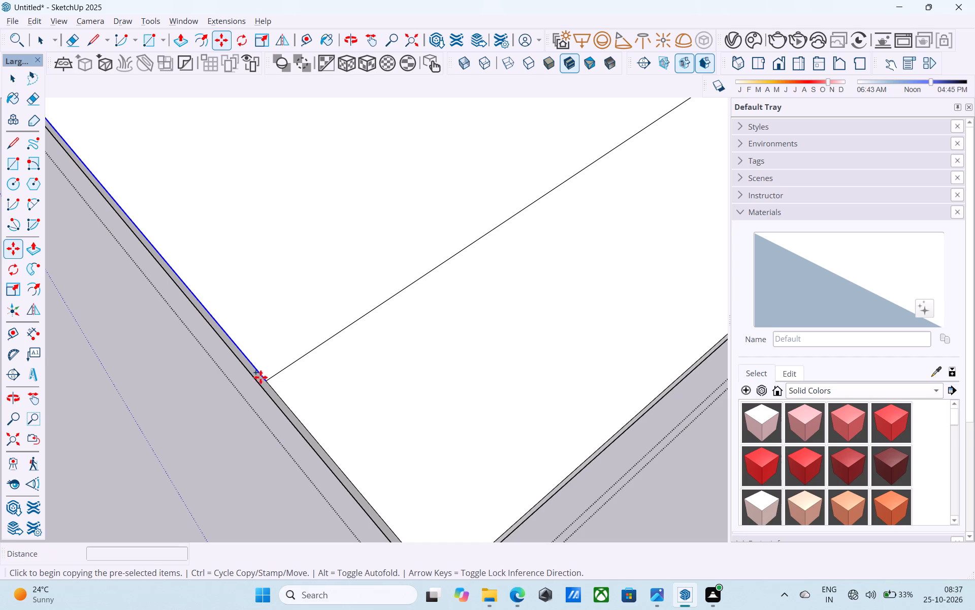
click(264, 383)
text(4')
key(Return)
Erase the leftover piece of the first offset line between the new inner corner and the slab's red-axis edge.
key(e)
drag(327, 351, 305, 317)
Copy the offset line parallel to the red axis 6" further into the room.
scroll(315, 329, down, 17)
middle_drag(310, 404, 303, 341)
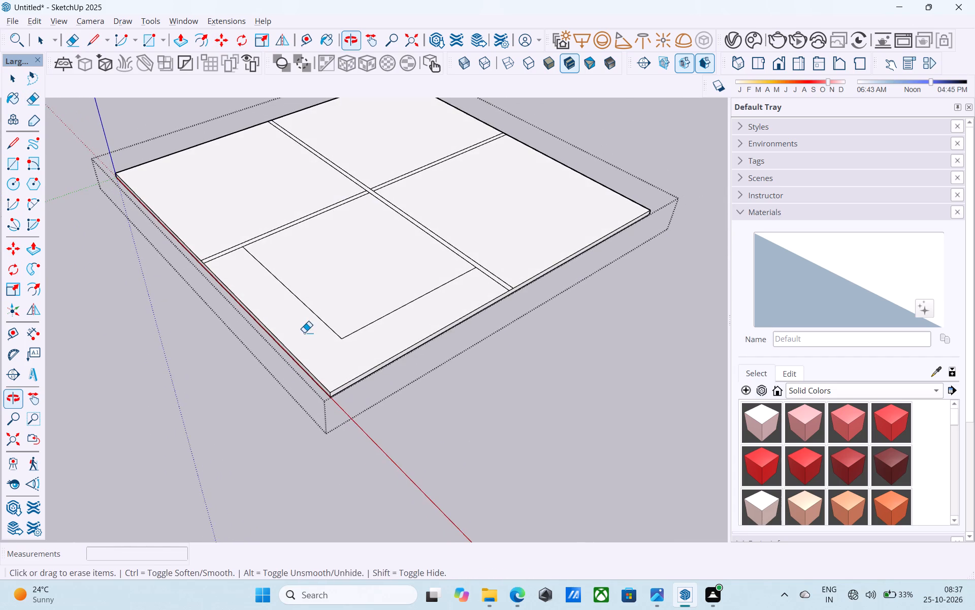
key(space)
scroll(303, 325, up, 4)
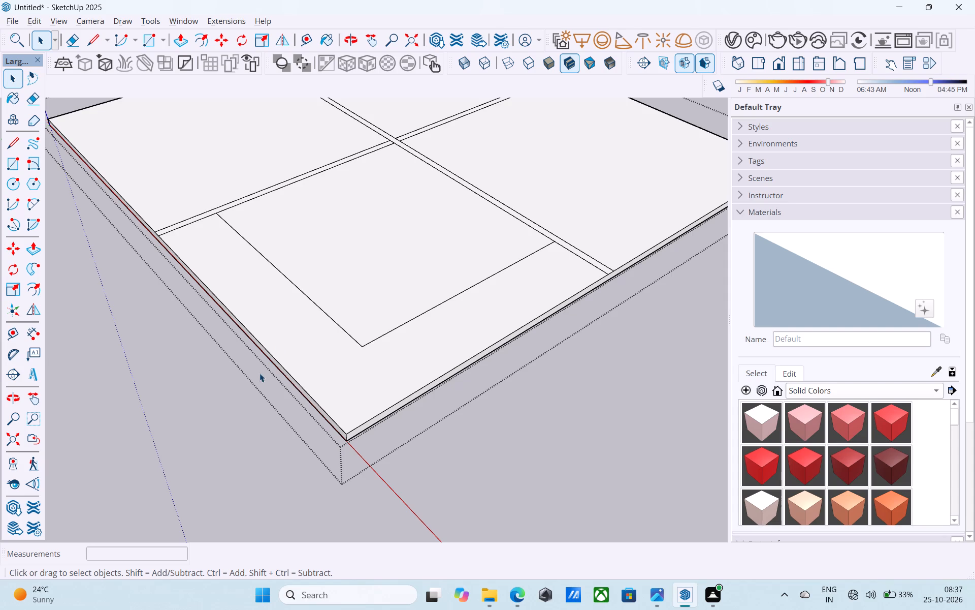
scroll(256, 379, down, 5)
middle_drag(256, 379, 348, 280)
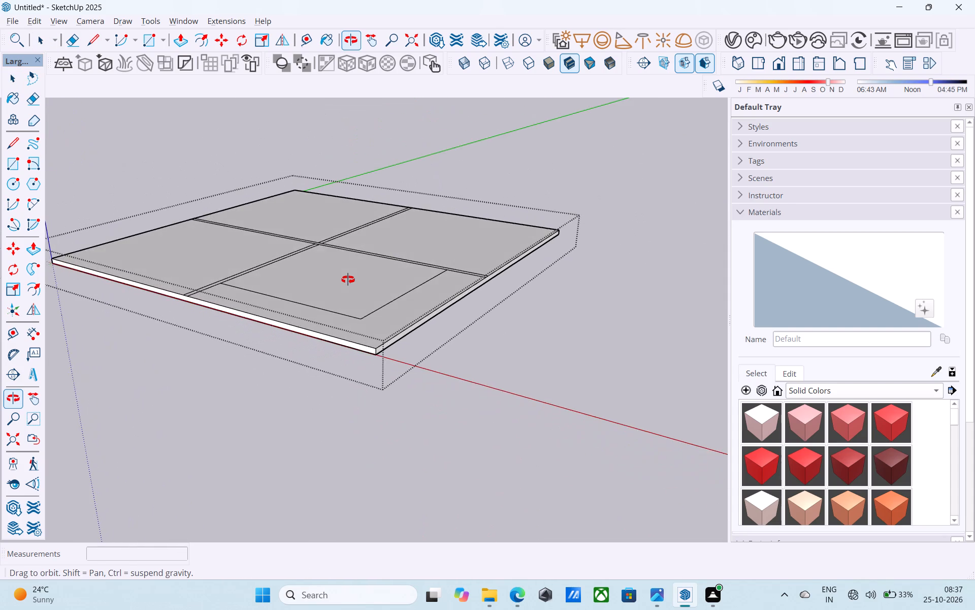
middle_drag(348, 280, 208, 480)
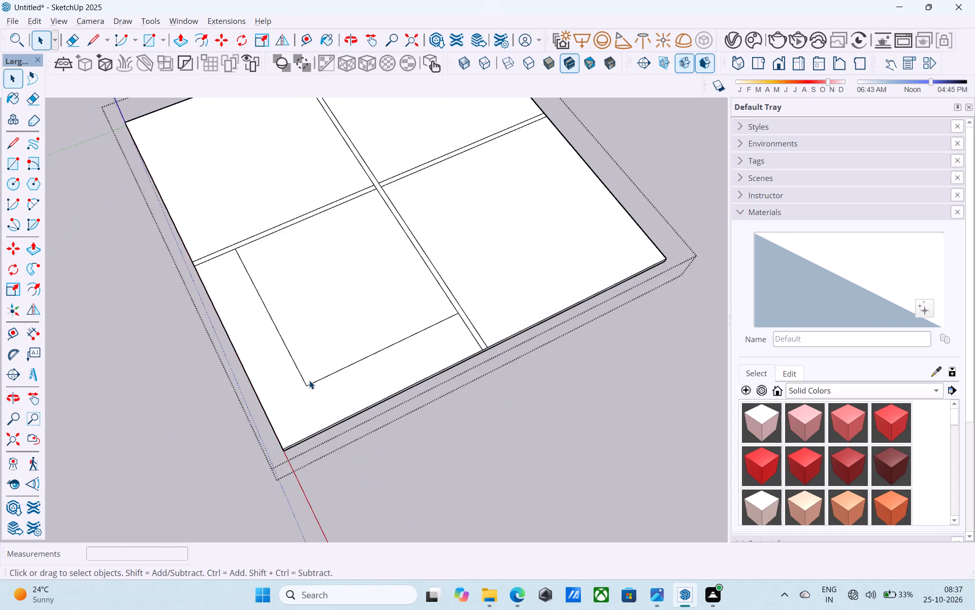
scroll(319, 369, up, 7)
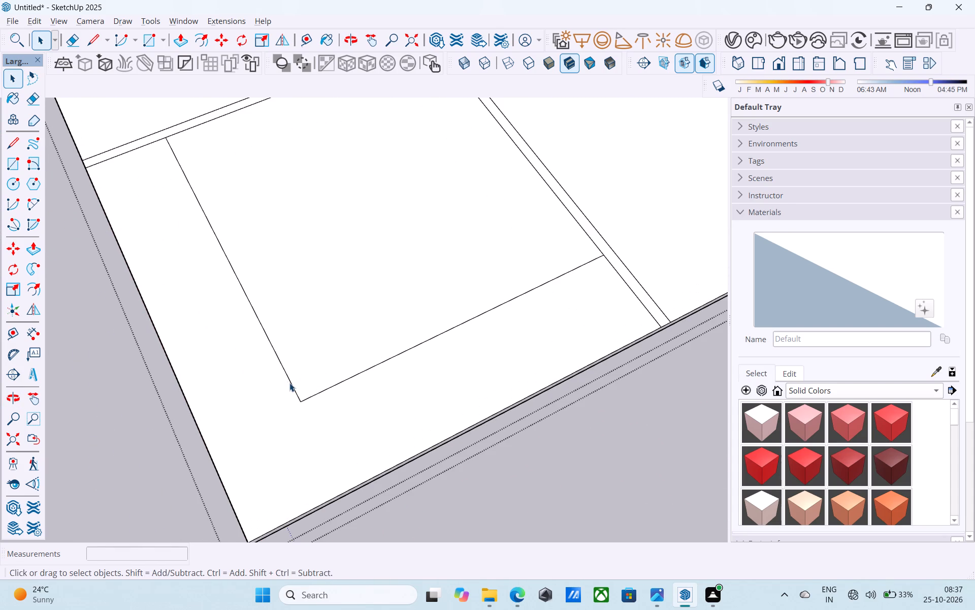
click(290, 383)
key(m)
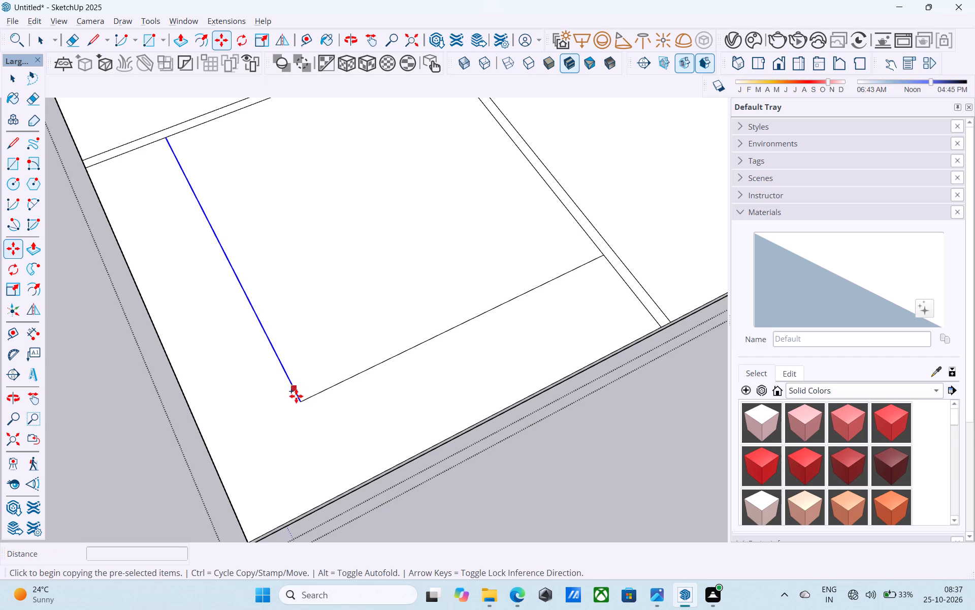
click(301, 400)
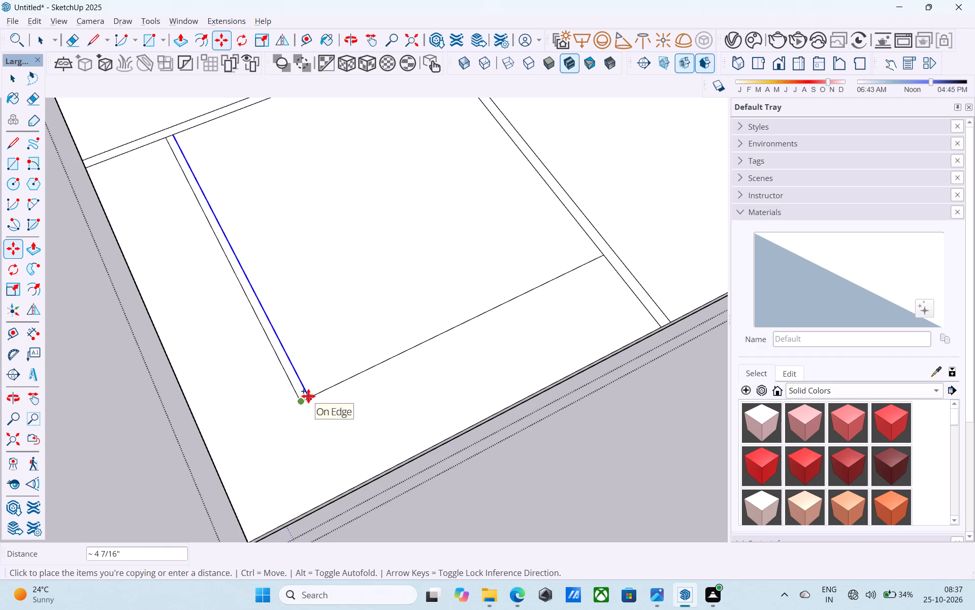
key(6)
key(shift+quotedbl)
key(Return)
Copy the offset line parallel to the green axis further into the room to form a matching narrow strip.
key(space)
click(331, 387)
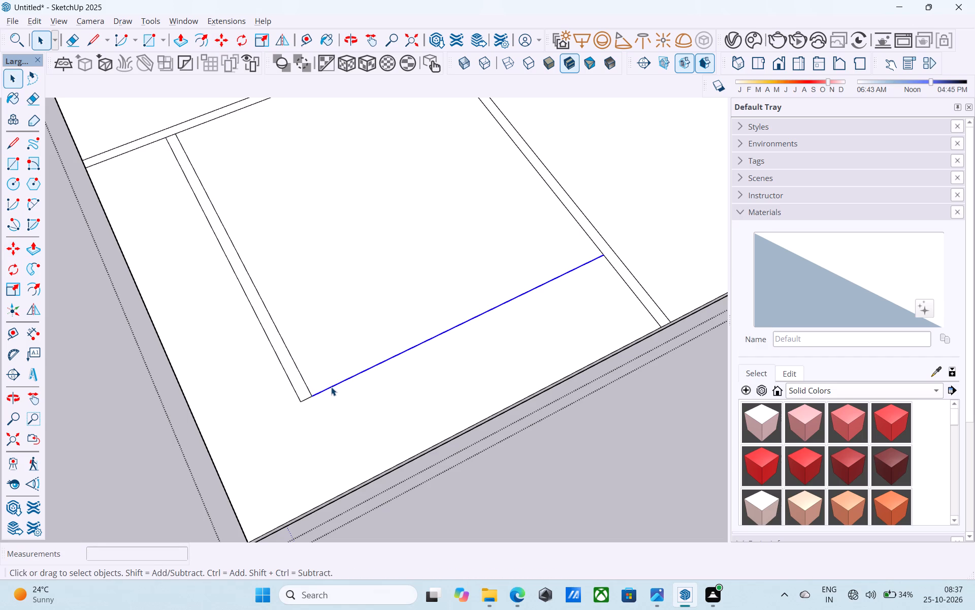
key(space)
text(m)
click(316, 395)
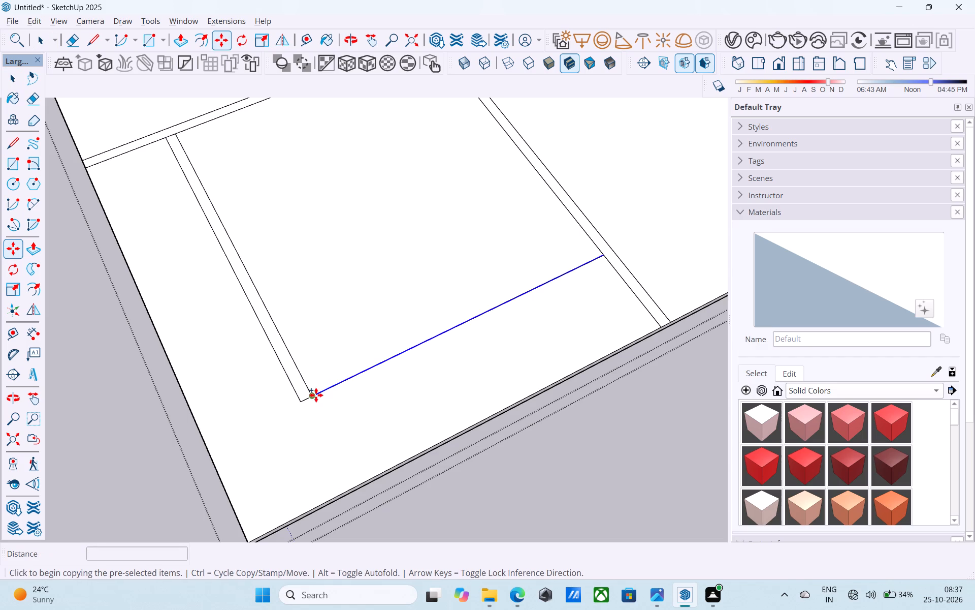
click(311, 387)
Erase the short line piece crossing the strip at the inner corner so the two strips join in an L.
key(e)
scroll(311, 387, up, 3)
click(311, 391)
scroll(301, 435, down, 5)
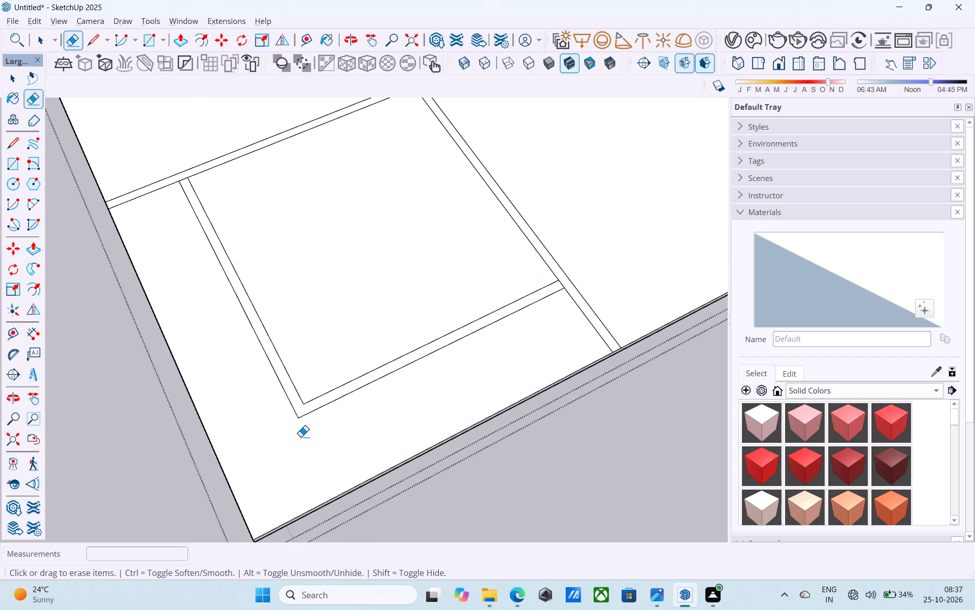
scroll(301, 437, down, 7)
key(space)
Examine the L-shaped strip and the neighbouring rooms of the slab from several angles.
middle_drag(301, 437, 319, 355)
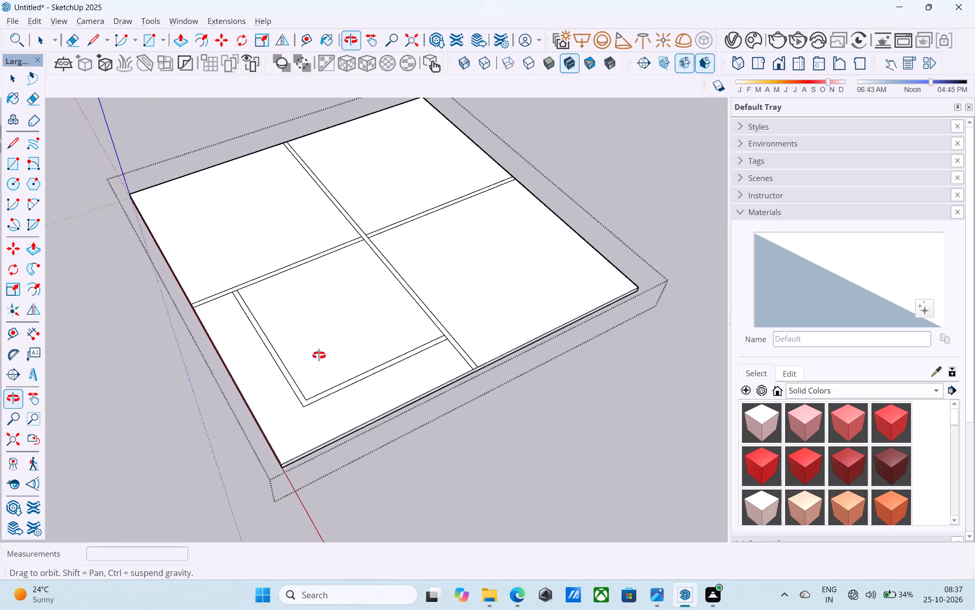
middle_drag(319, 355, 326, 343)
middle_drag(331, 379, 311, 339)
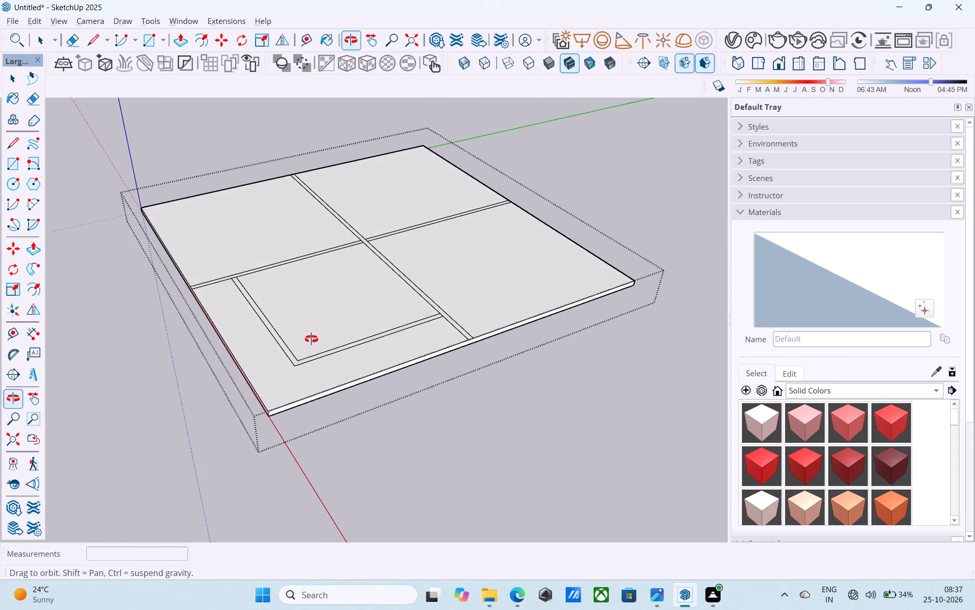
middle_drag(311, 339, 227, 365)
scroll(371, 370, up, 5)
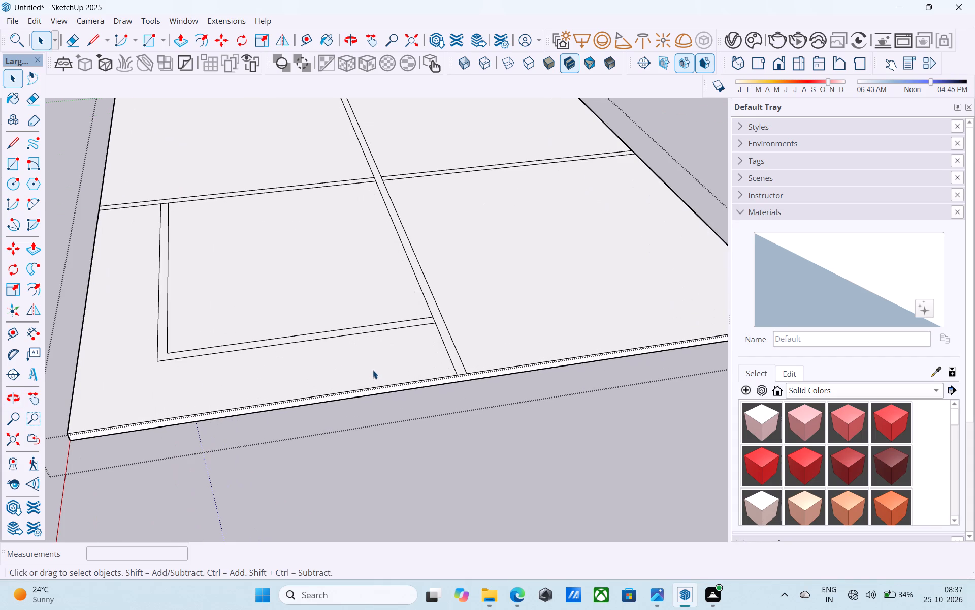
scroll(373, 370, down, 5)
middle_drag(373, 370, 380, 371)
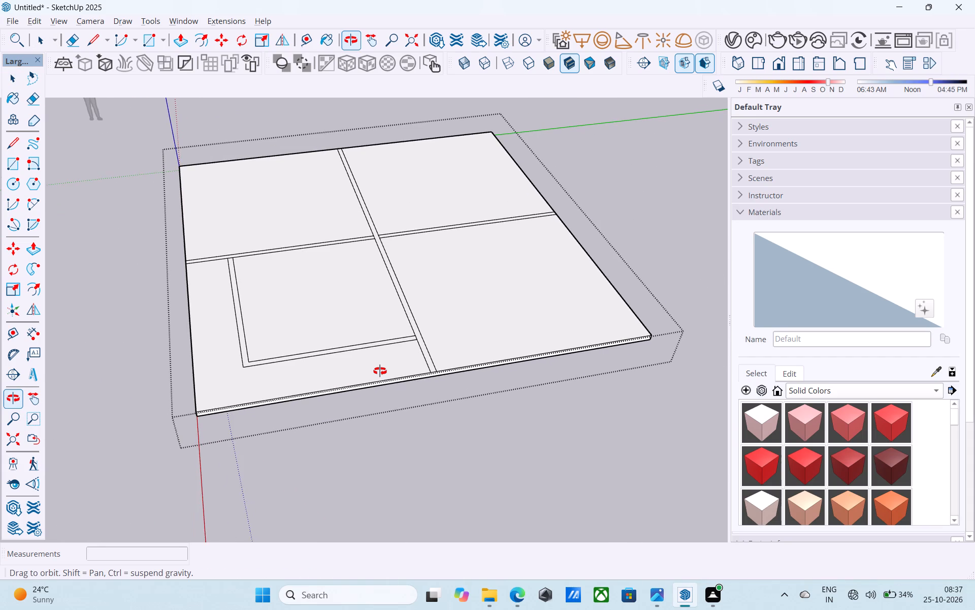
middle_drag(380, 371, 448, 403)
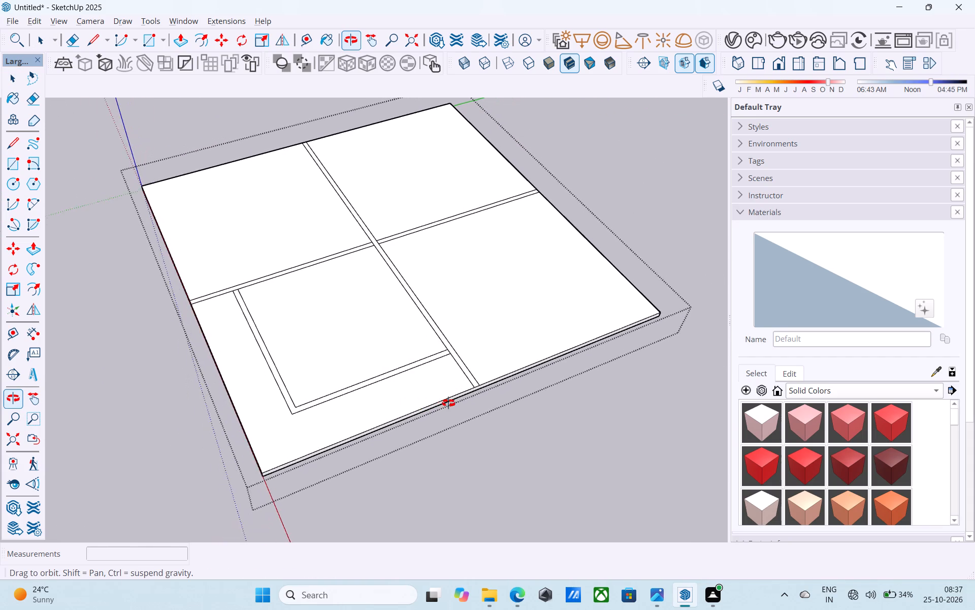
Copy the neighbouring room's outer top edge at the slab's far red-axis end 9" inward along the red axis.
middle_drag(448, 403, 495, 392)
scroll(518, 349, up, 11)
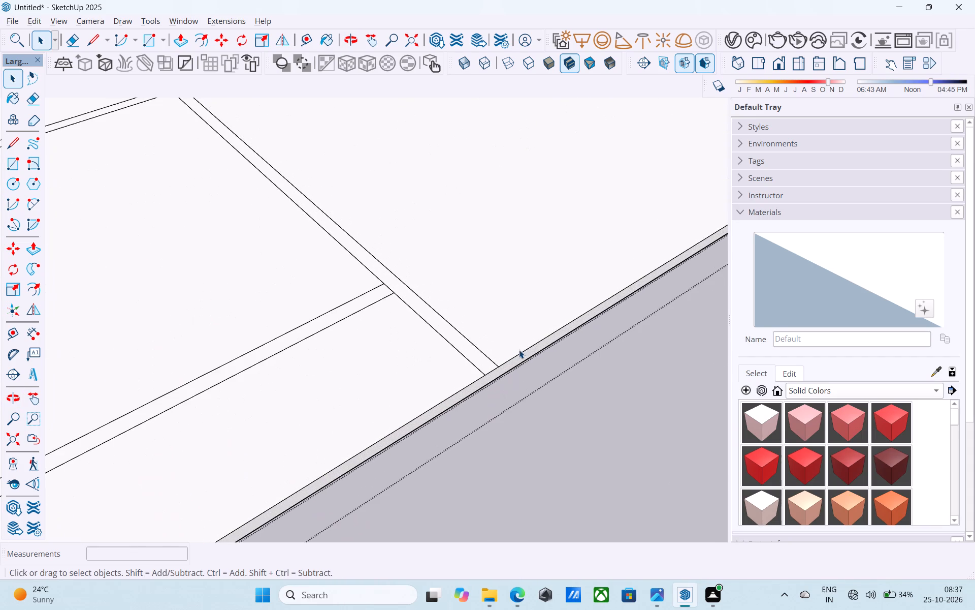
click(524, 353)
key(m)
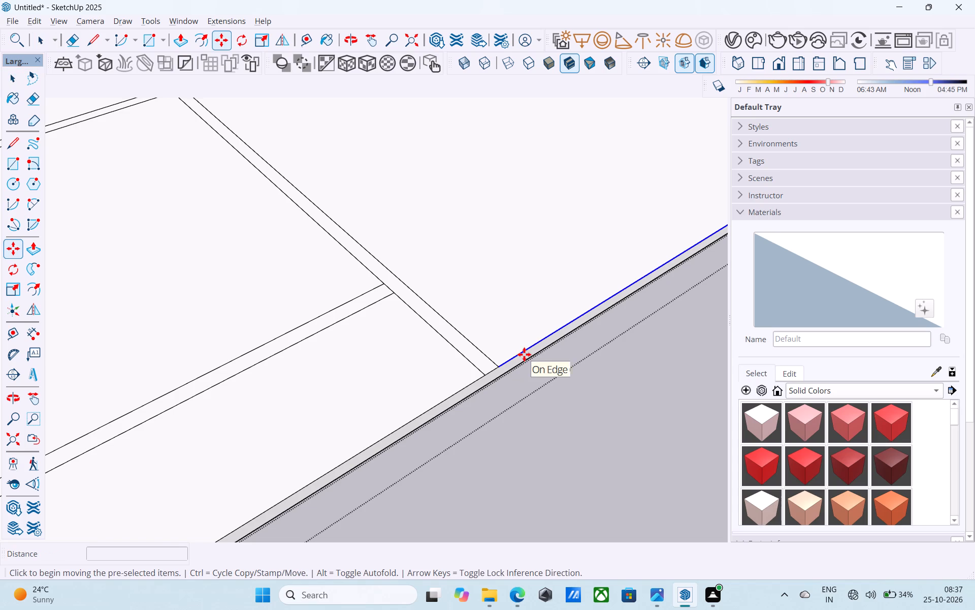
click(502, 363)
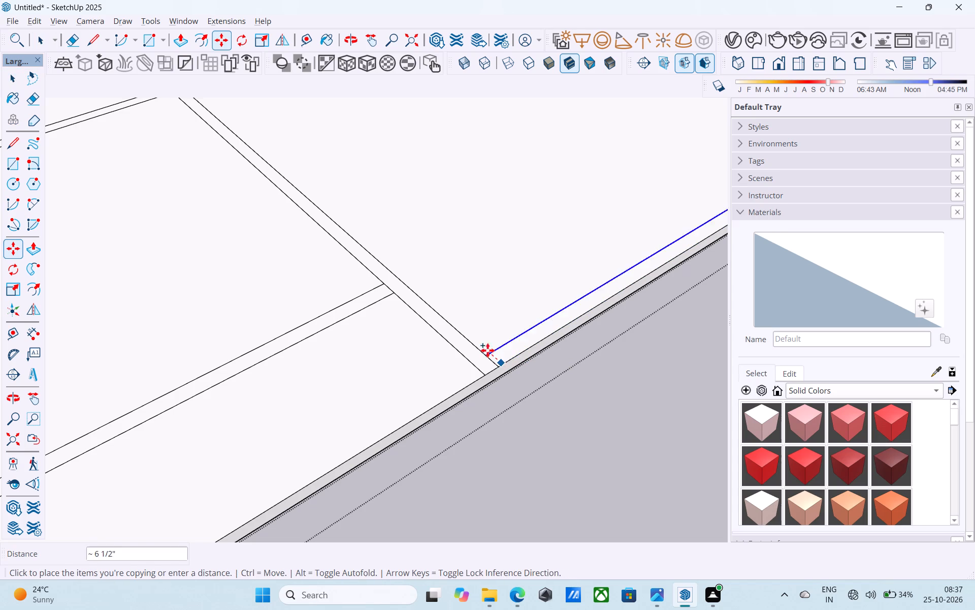
scroll(484, 347, up, 4)
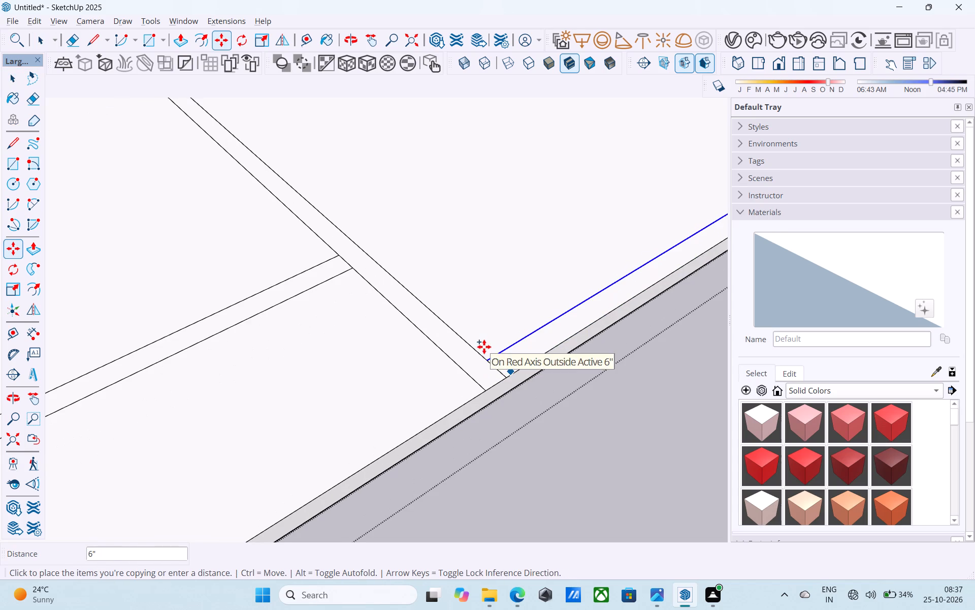
key(9)
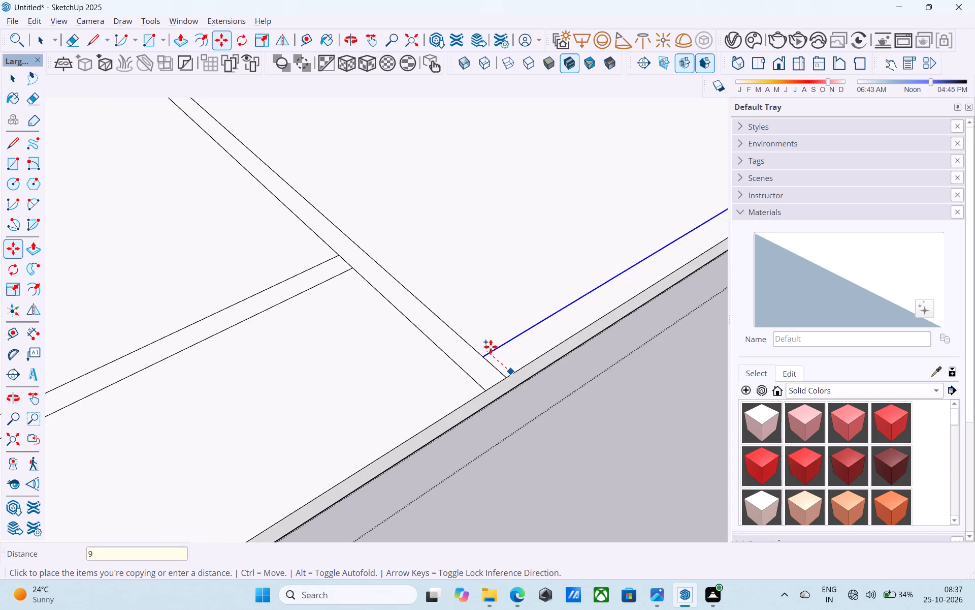
key(shift+quotedbl)
key(Return)
Erase the short piece of partition line between the 9" offset line and the slab's outer edge.
key(e)
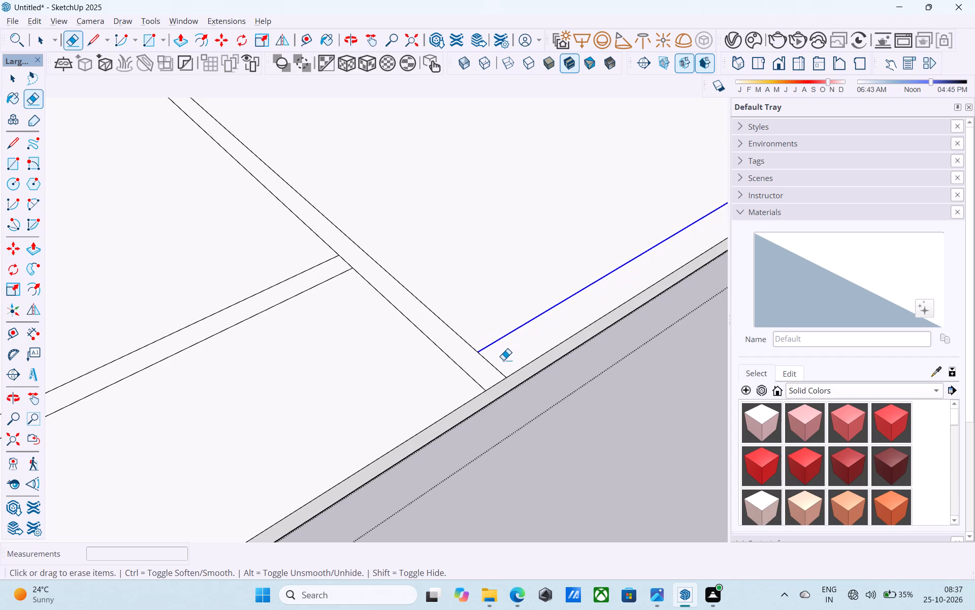
drag(503, 363, 495, 365)
Examine the whole slab's room, partition and strip layout from different angles and from above.
scroll(492, 364, down, 12)
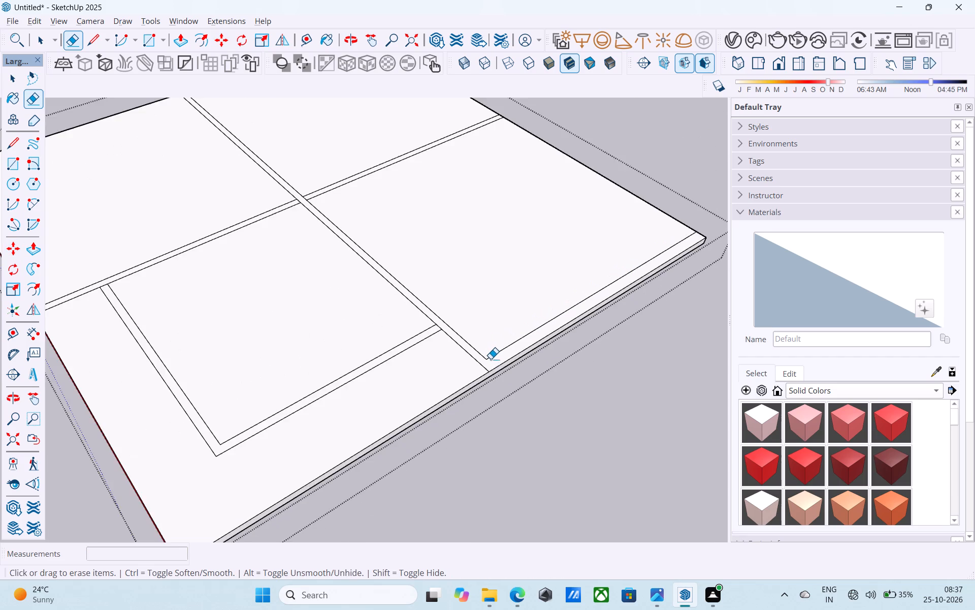
scroll(491, 359, down, 6)
middle_drag(487, 355, 456, 334)
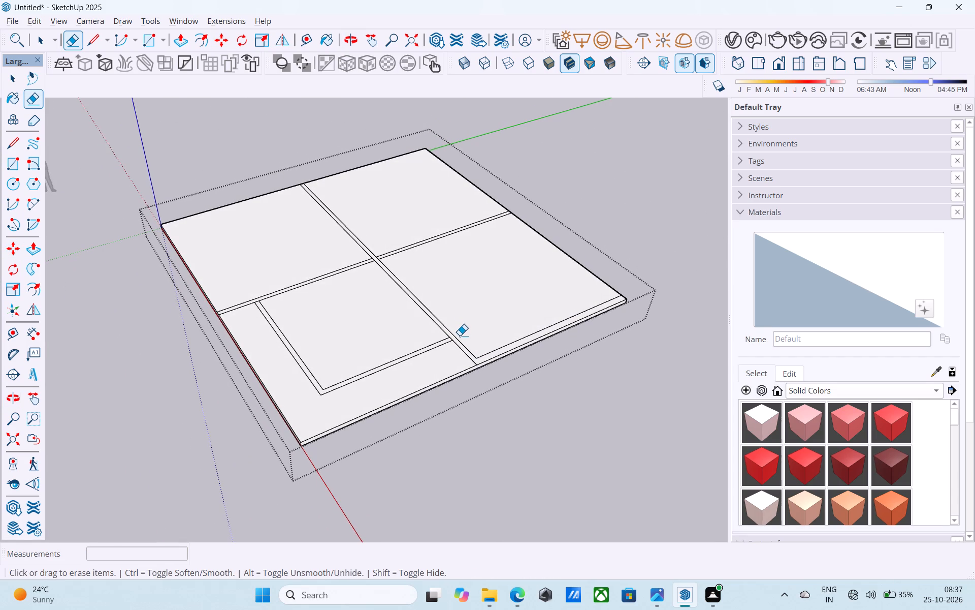
middle_drag(462, 338, 335, 385)
scroll(327, 382, down, 5)
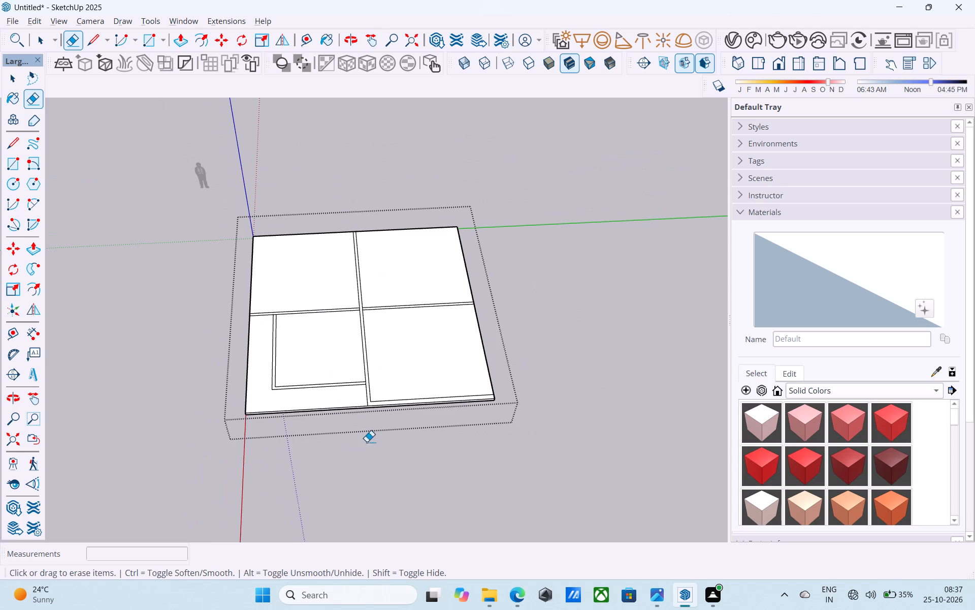
middle_drag(440, 432, 462, 422)
middle_drag(464, 412, 470, 375)
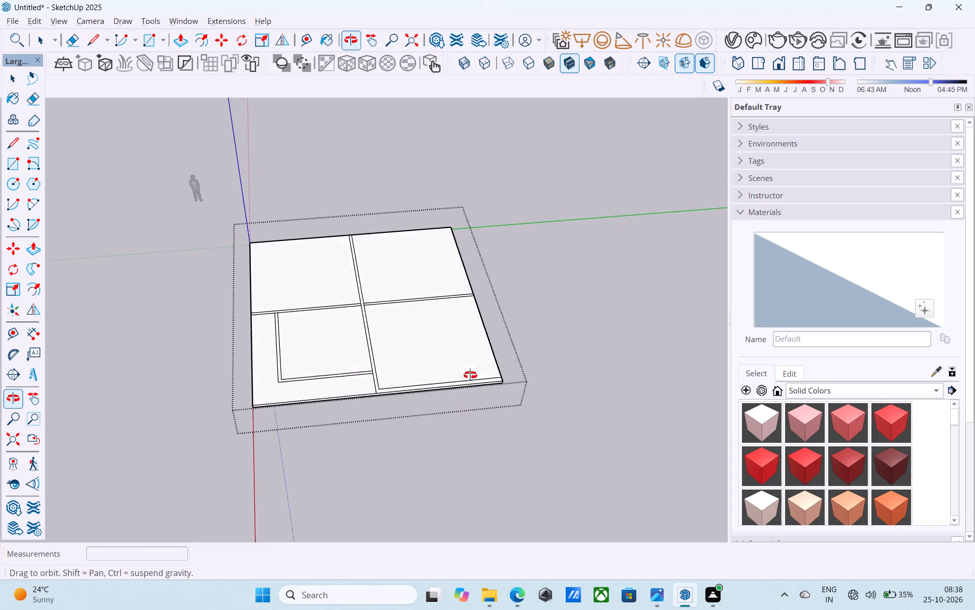
middle_drag(470, 375, 500, 343)
scroll(500, 340, up, 5)
scroll(477, 337, down, 5)
middle_drag(461, 364, 491, 480)
scroll(431, 426, up, 5)
scroll(488, 269, down, 3)
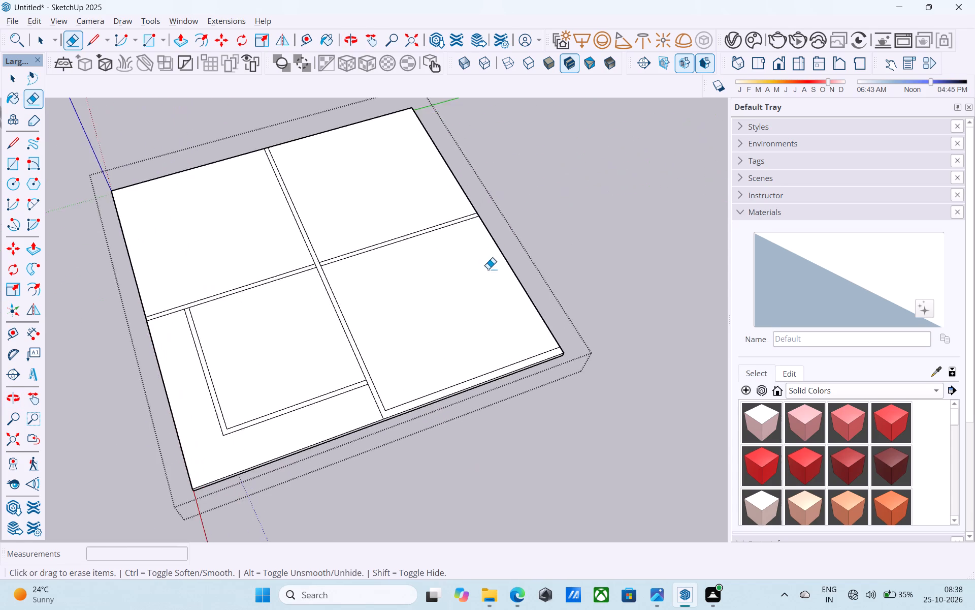
scroll(488, 269, down, 4)
middle_drag(454, 402, 429, 474)
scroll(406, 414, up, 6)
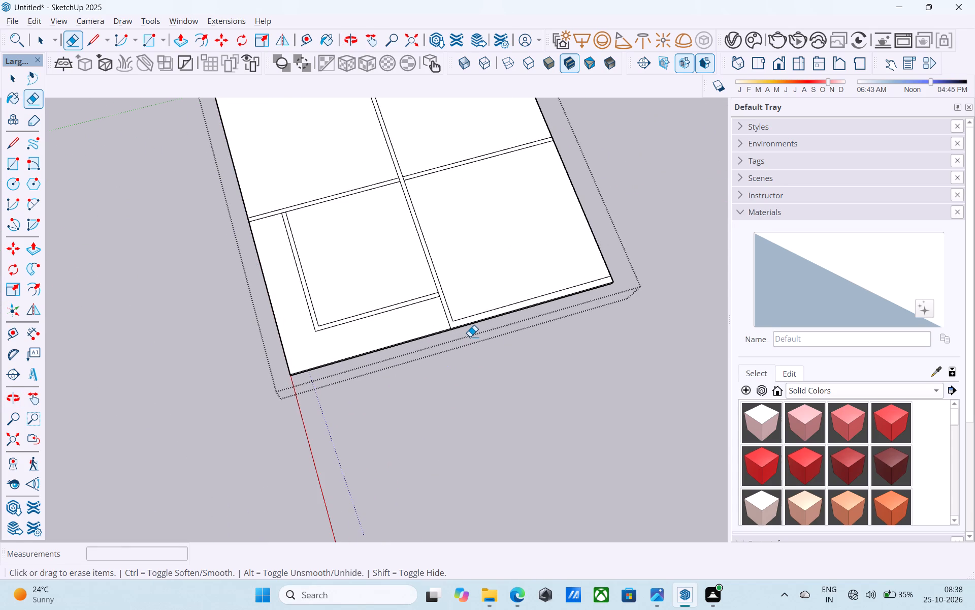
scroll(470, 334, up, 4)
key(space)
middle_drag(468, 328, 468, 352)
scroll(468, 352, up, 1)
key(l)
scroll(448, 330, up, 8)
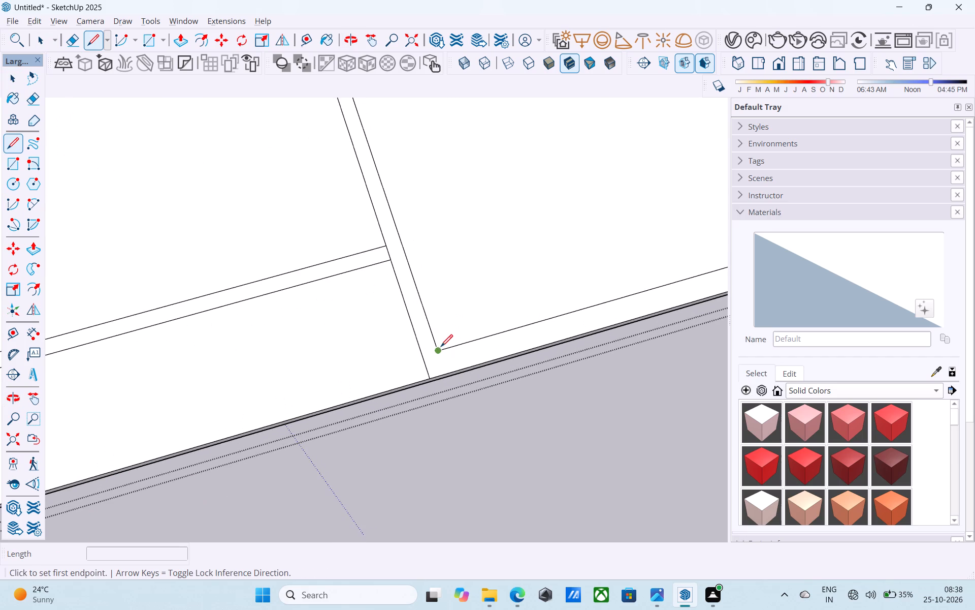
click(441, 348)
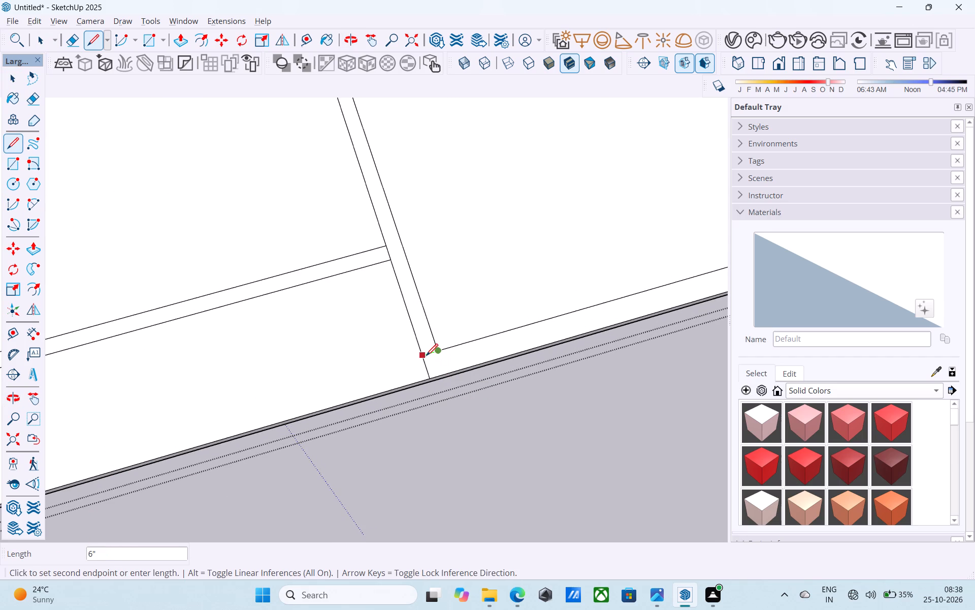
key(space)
Examine the slab's partition strips and outer edge from lower angles and farther away.
scroll(425, 356, down, 12)
middle_drag(409, 389, 436, 183)
scroll(434, 185, down, 2)
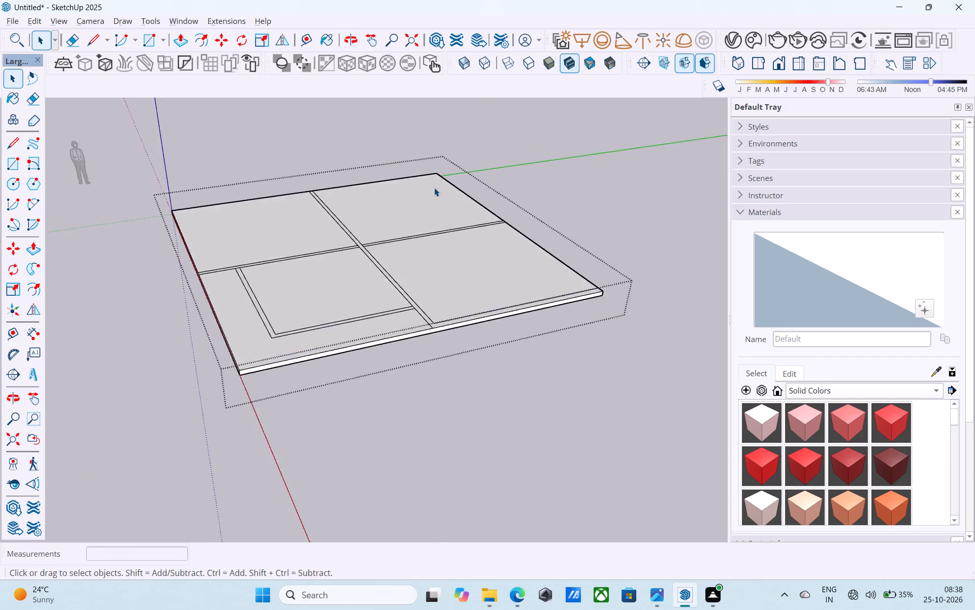
scroll(434, 188, down, 2)
middle_drag(431, 321, 450, 300)
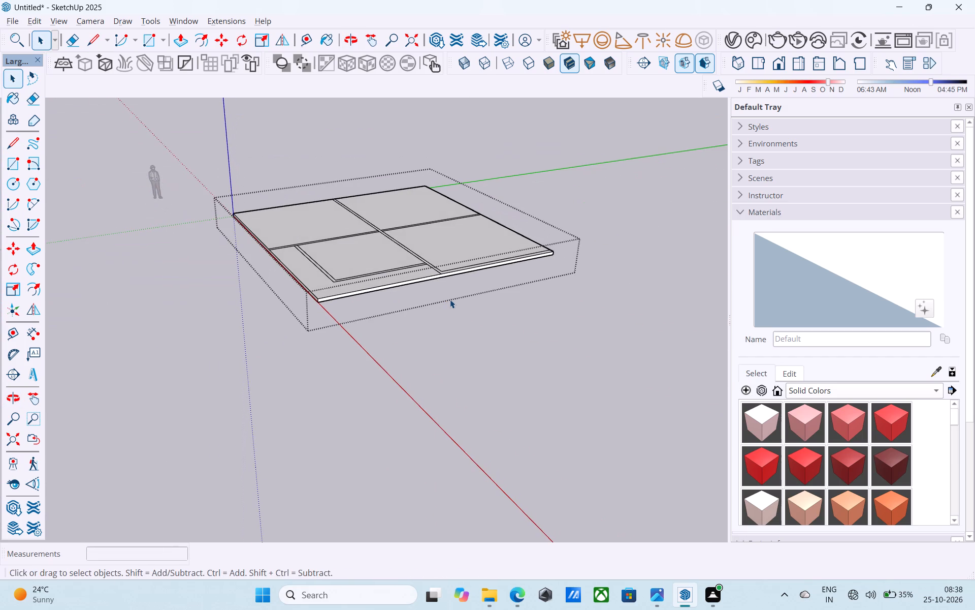
middle_drag(446, 298, 343, 342)
middle_drag(383, 307, 364, 295)
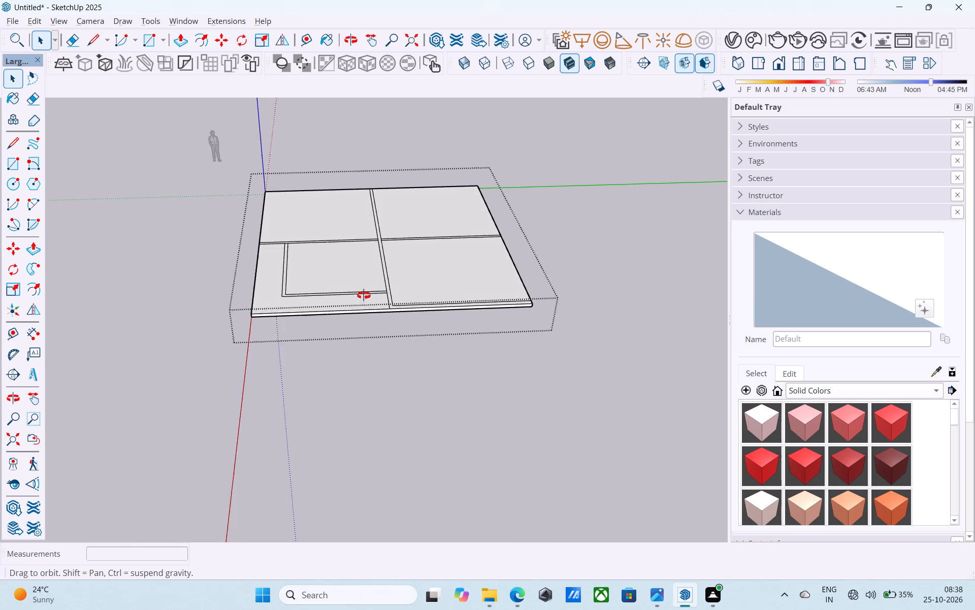
Measure along the 9" offset line from the slab's far green-axis edge to the far side of the partition.
middle_drag(364, 295, 360, 294)
middle_drag(407, 286, 426, 309)
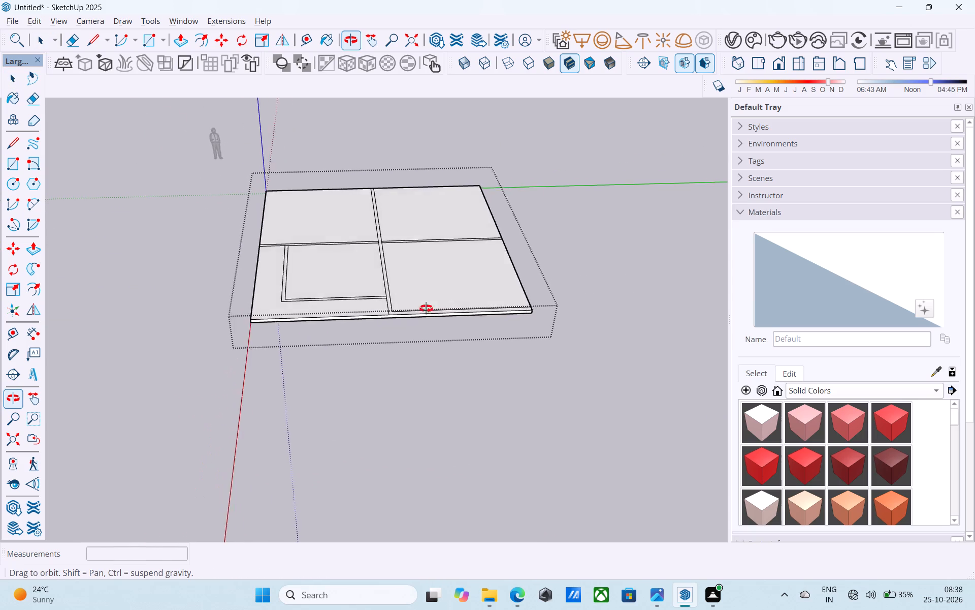
middle_drag(426, 309, 444, 335)
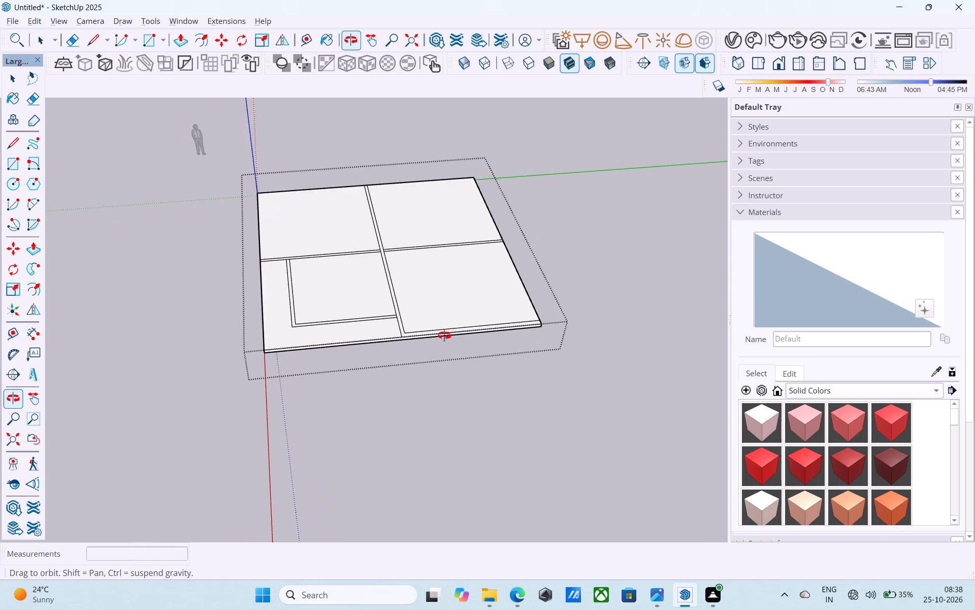
middle_drag(444, 335, 441, 320)
middle_drag(436, 310, 412, 310)
scroll(421, 316, up, 5)
key(l)
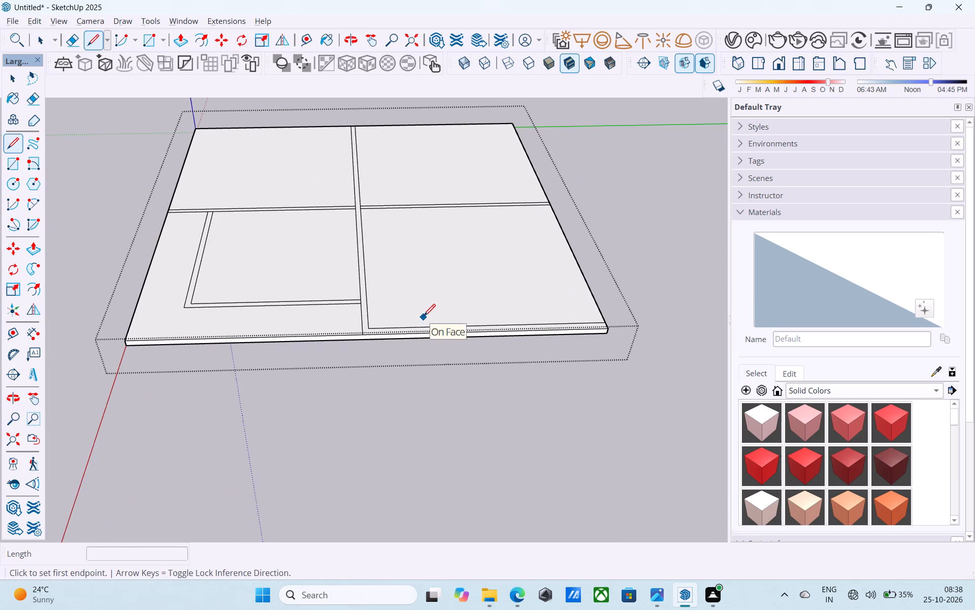
scroll(485, 318, up, 5)
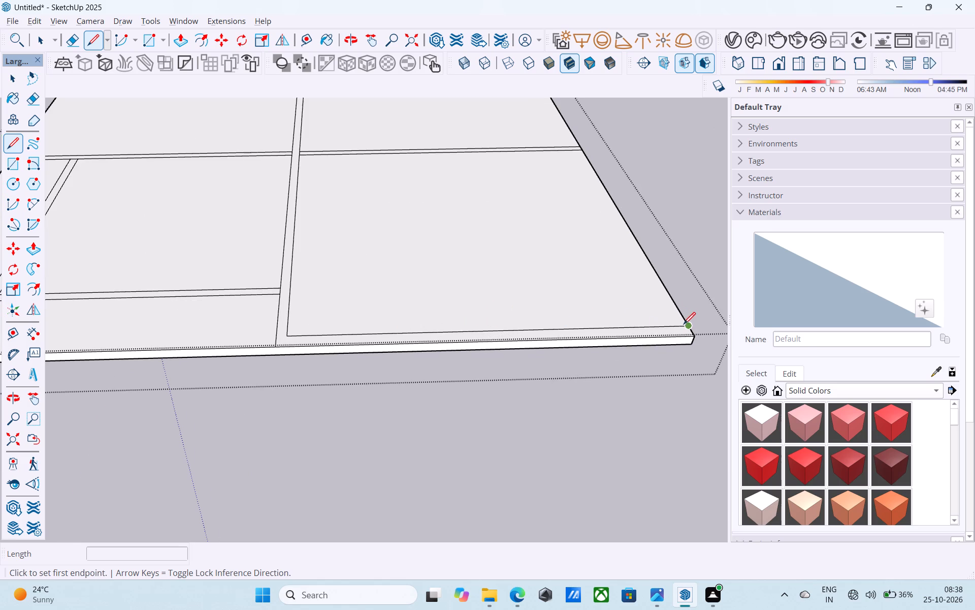
click(684, 325)
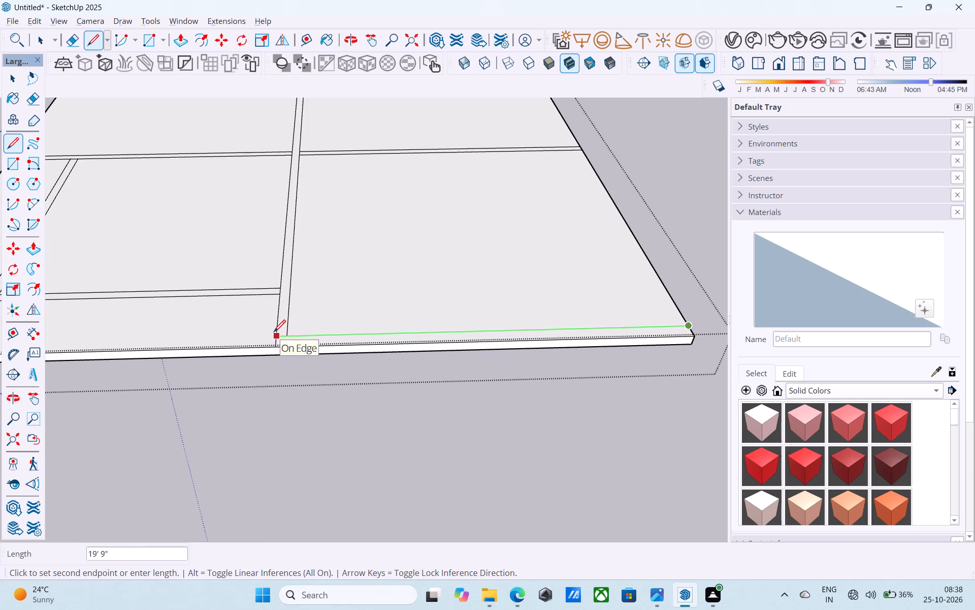
key(space)
Examine the partition layout and the 9" offset line from different angles and distances.
scroll(275, 334, down, 6)
middle_drag(275, 334, 280, 313)
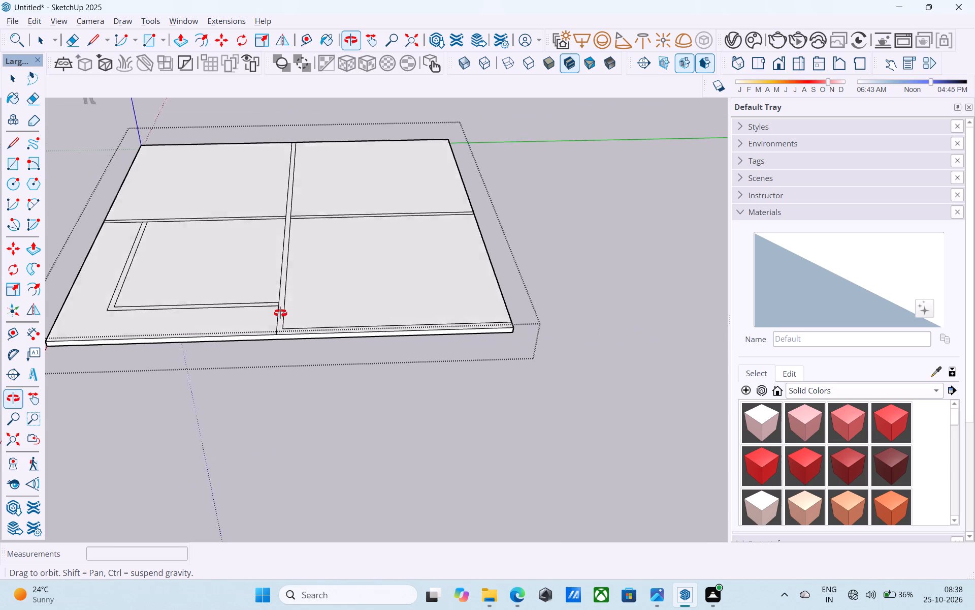
middle_drag(280, 313, 316, 341)
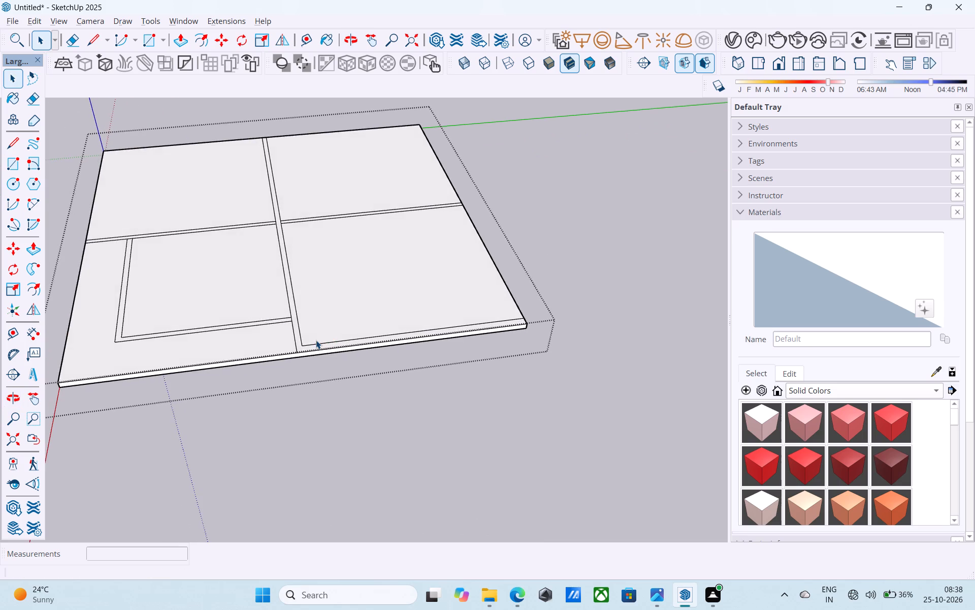
scroll(316, 340, up, 5)
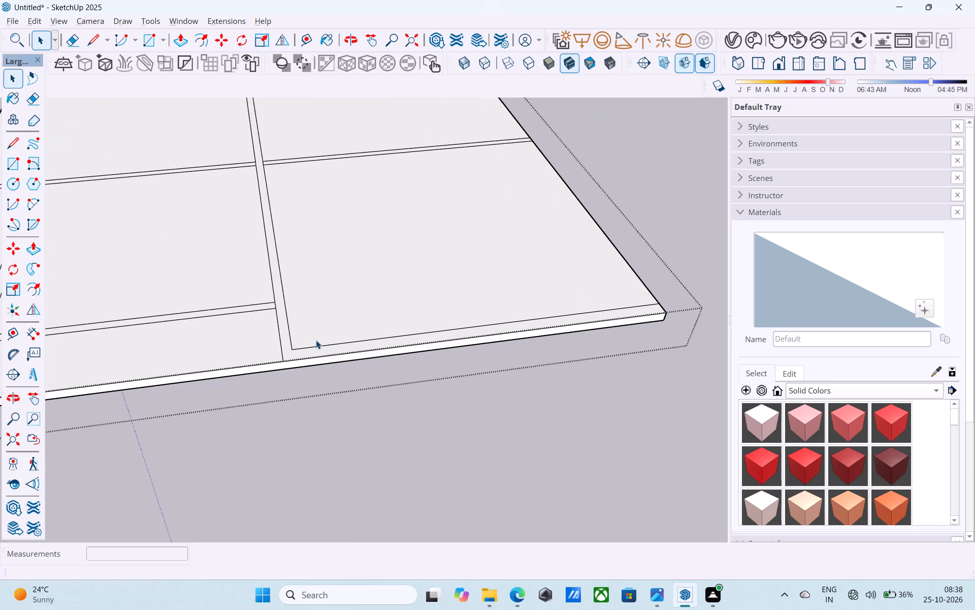
scroll(316, 340, down, 7)
middle_drag(316, 321, 312, 307)
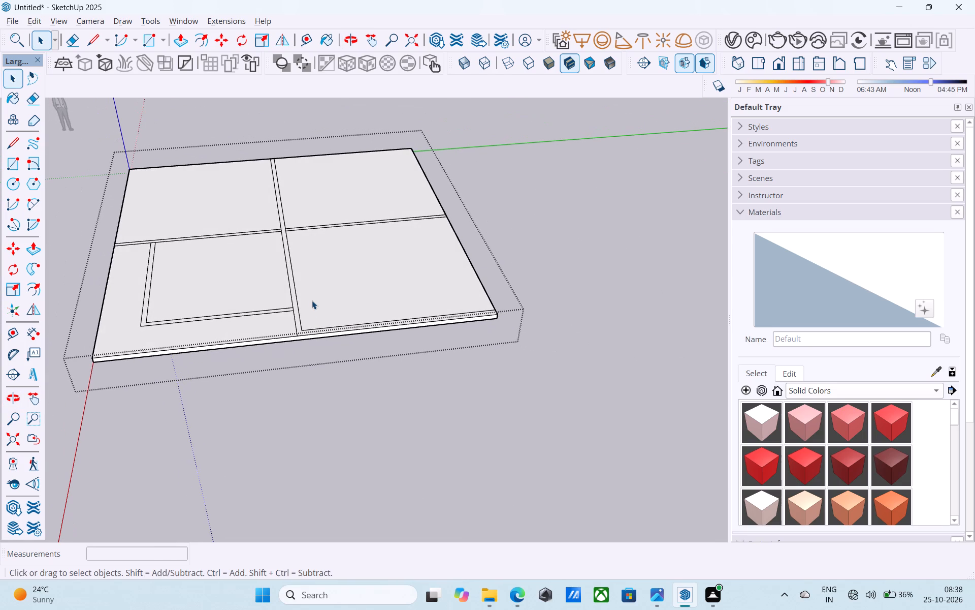
scroll(309, 293, down, 5)
middle_drag(308, 297, 368, 254)
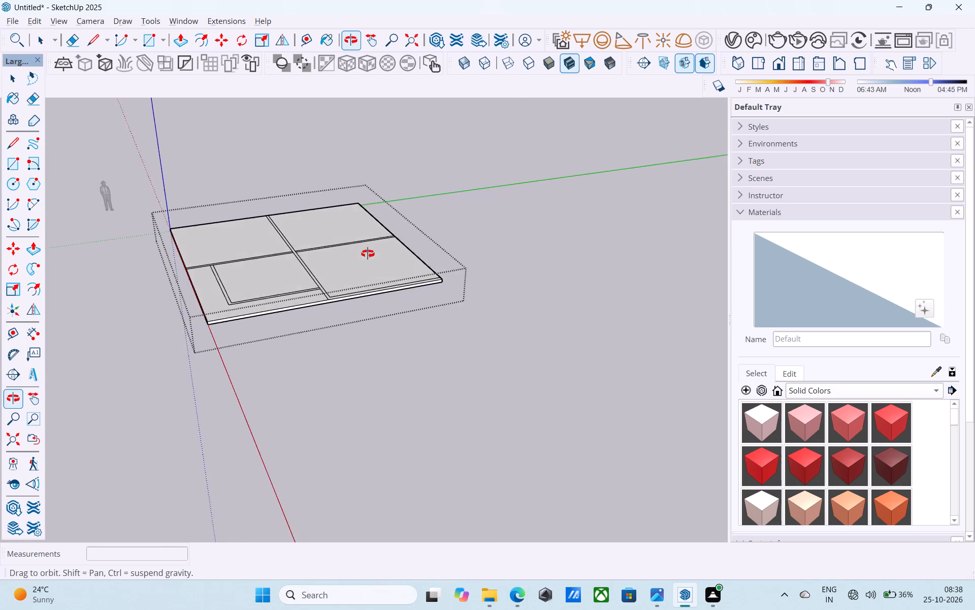
middle_drag(368, 254, 347, 283)
scroll(340, 302, up, 6)
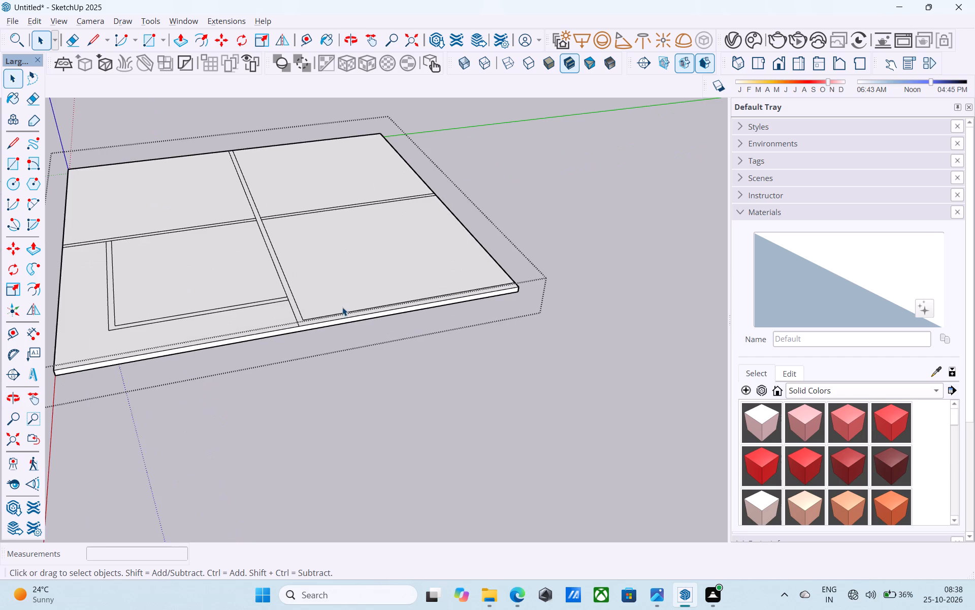
middle_drag(337, 307, 245, 444)
scroll(288, 379, up, 4)
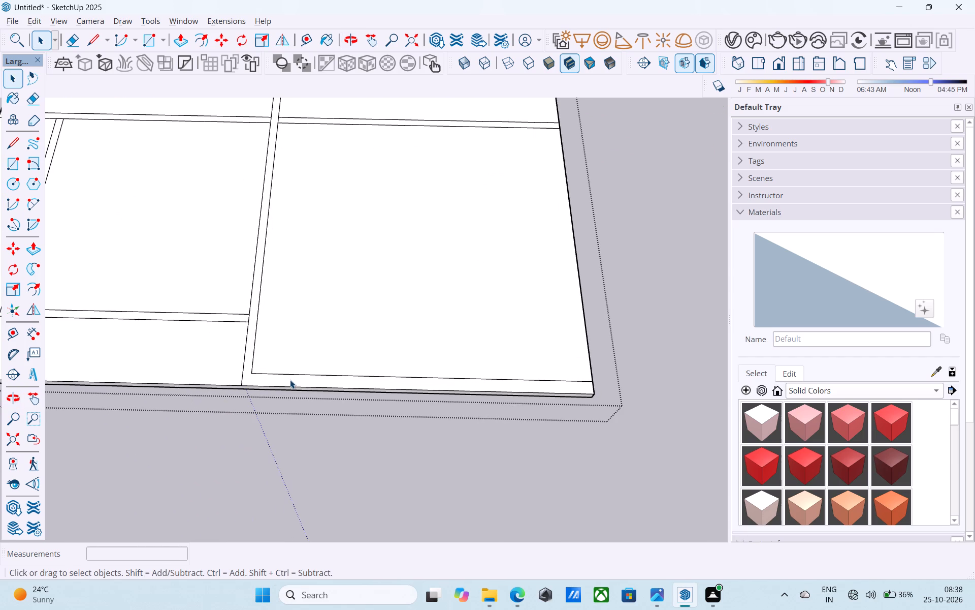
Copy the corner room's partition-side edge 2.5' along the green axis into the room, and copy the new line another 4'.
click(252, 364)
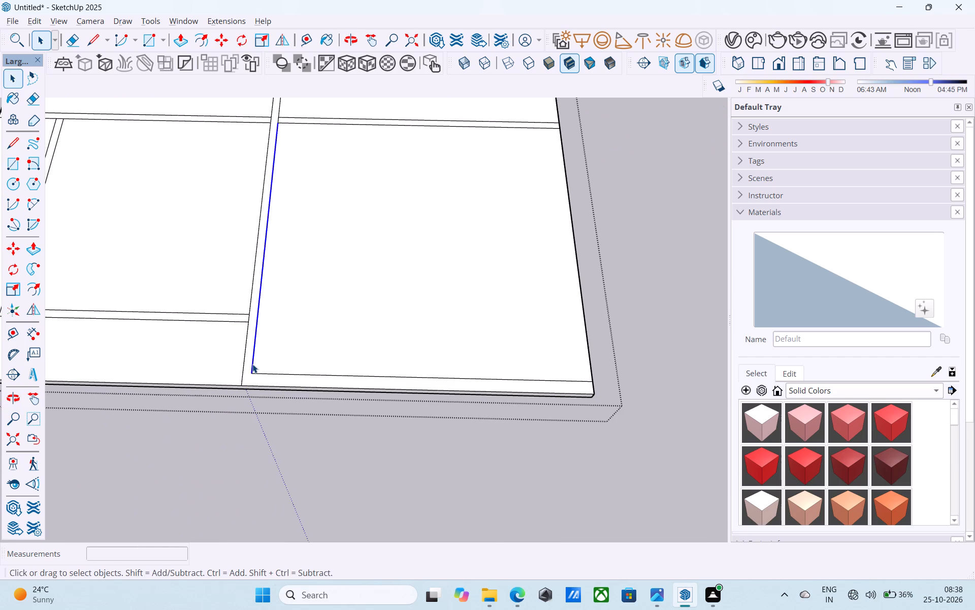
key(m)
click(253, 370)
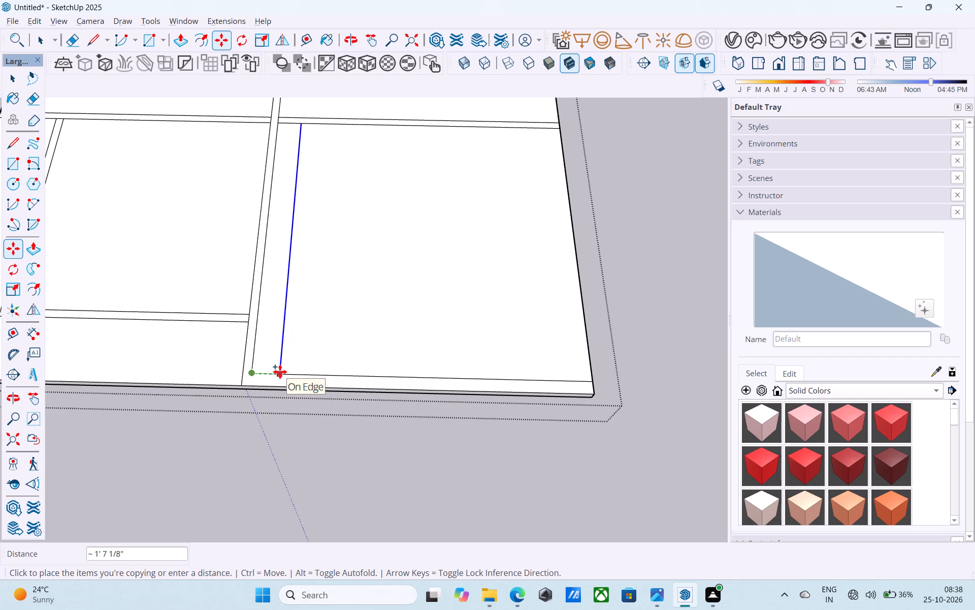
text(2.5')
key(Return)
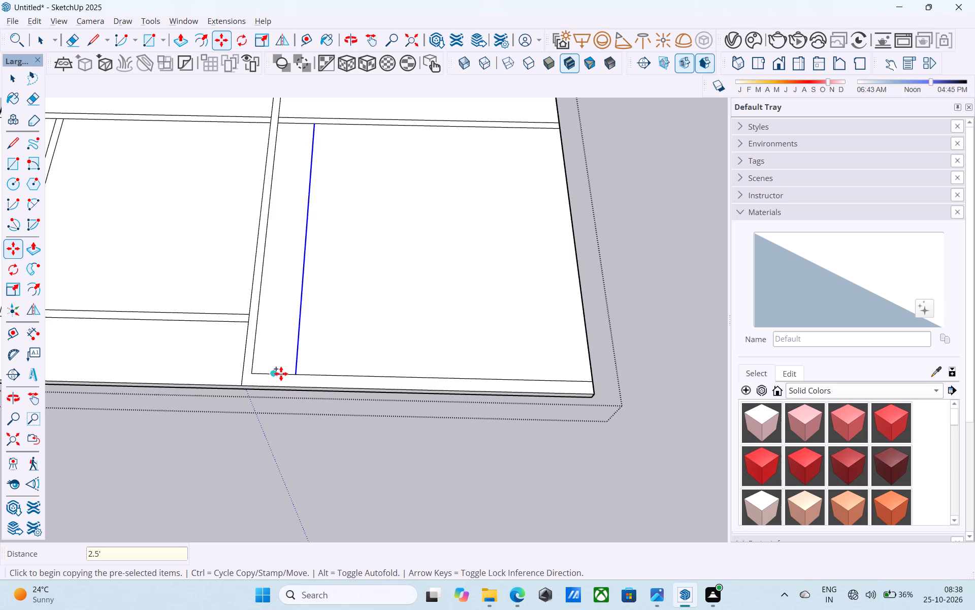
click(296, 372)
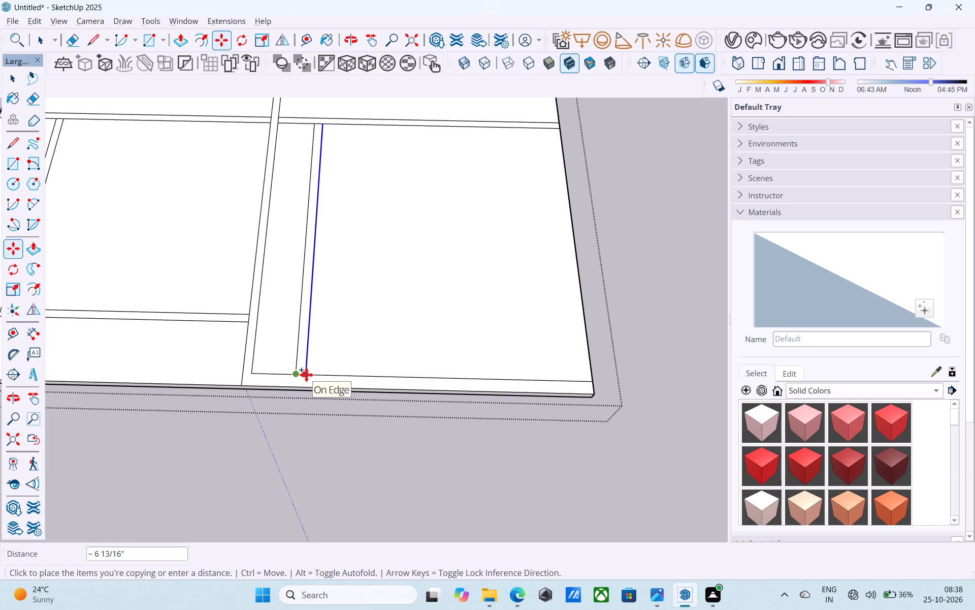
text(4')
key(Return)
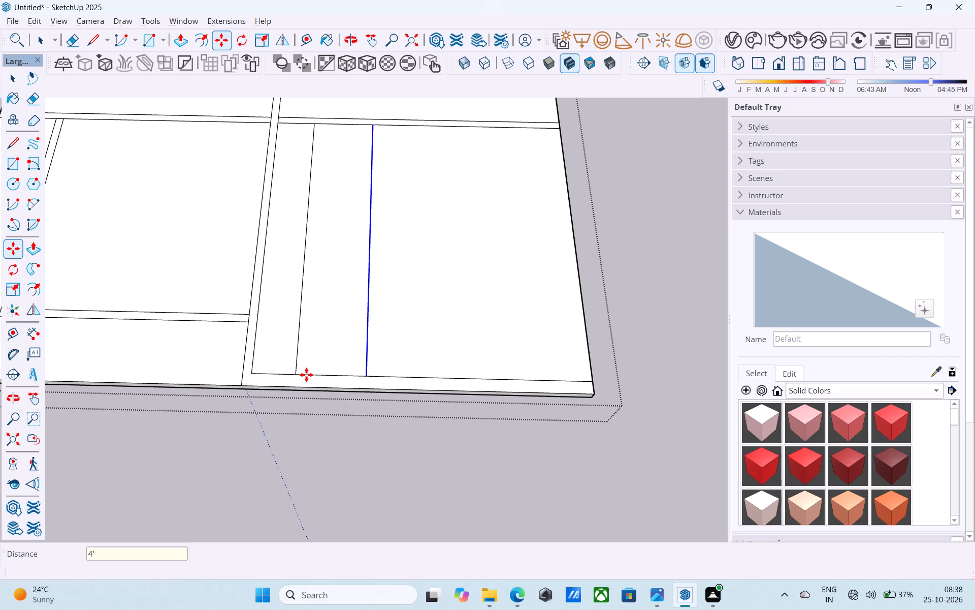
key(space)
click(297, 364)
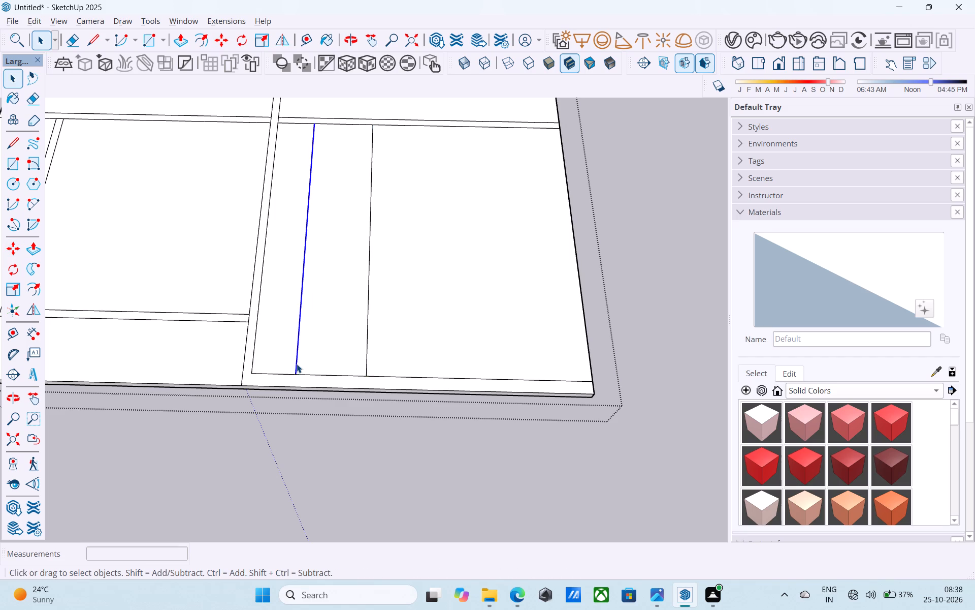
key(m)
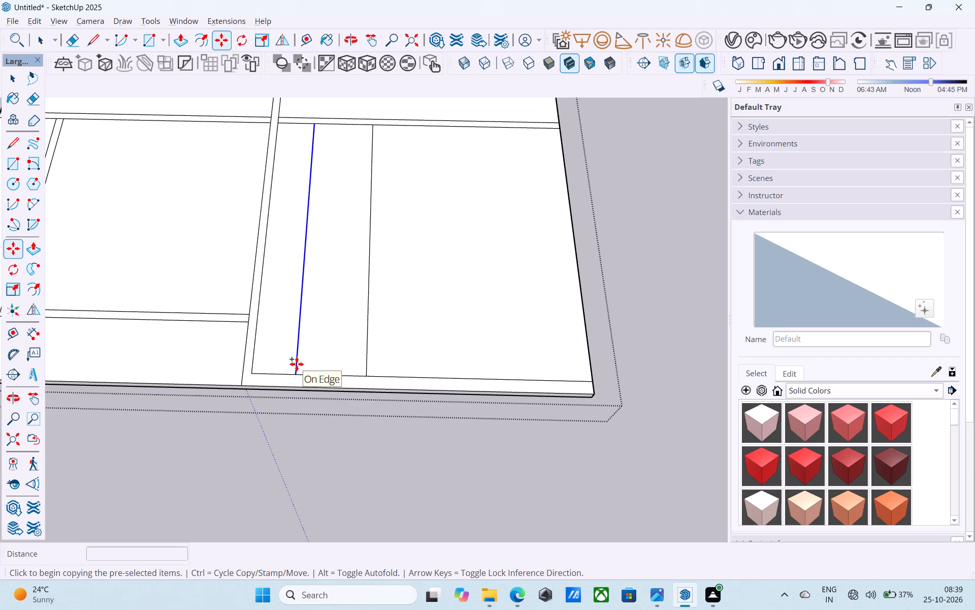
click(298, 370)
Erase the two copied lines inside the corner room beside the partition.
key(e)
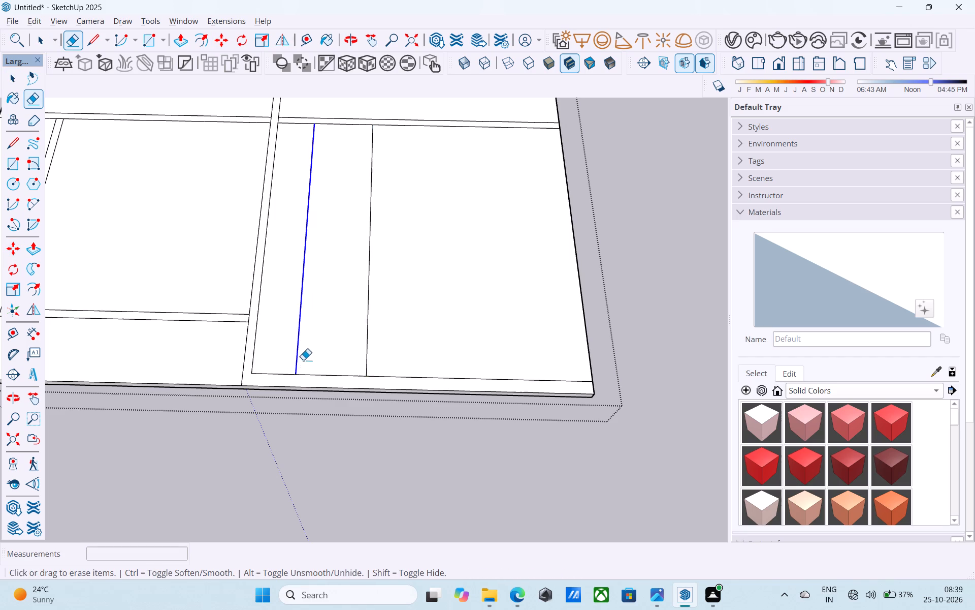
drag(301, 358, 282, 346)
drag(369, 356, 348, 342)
Copy the corner room's partition-side edge 3' along the green axis, and copy the new line 6" further for a strip.
key(space)
click(255, 364)
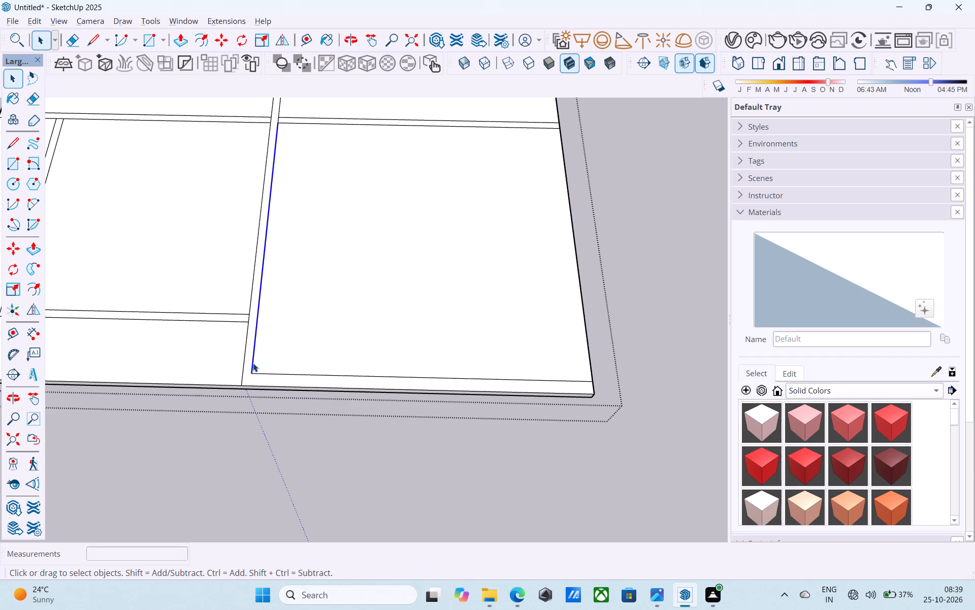
key(m)
click(256, 371)
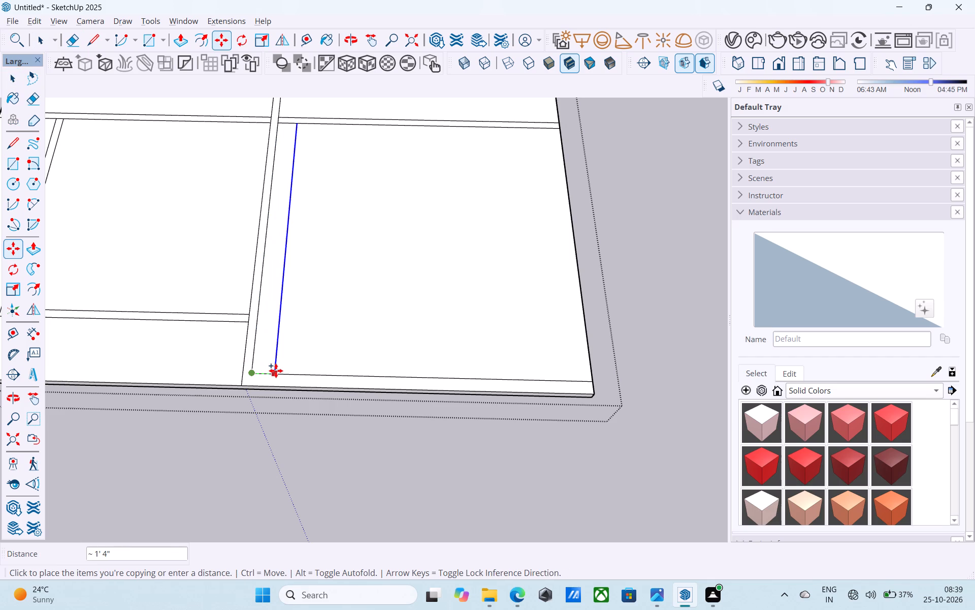
text(3')
key(Return)
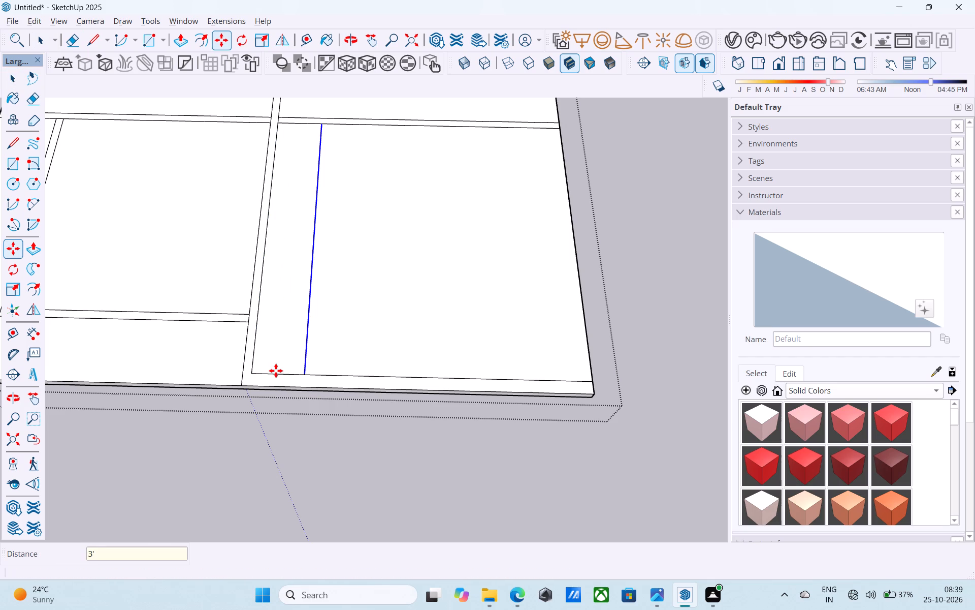
click(311, 374)
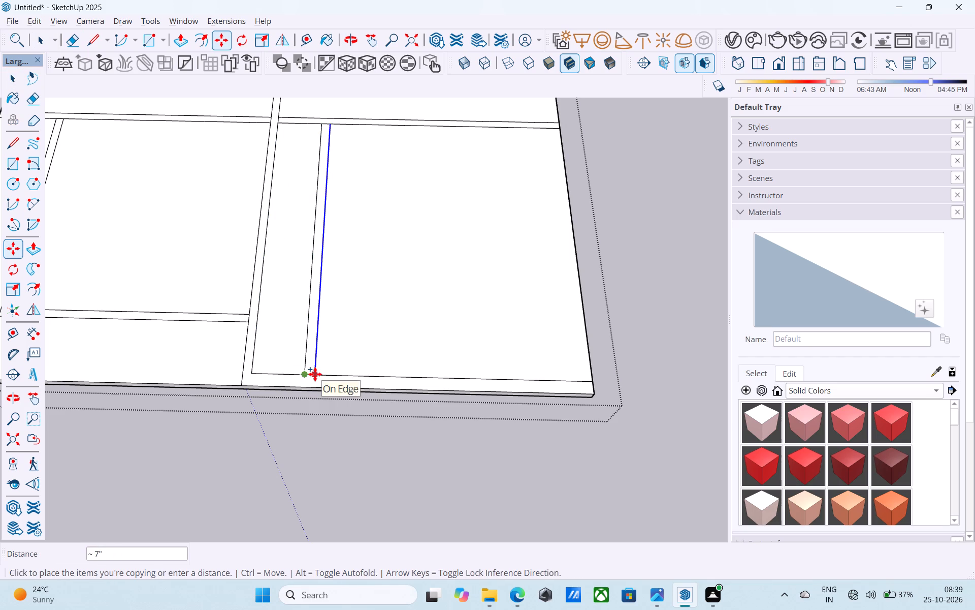
text(6")
key(Return)
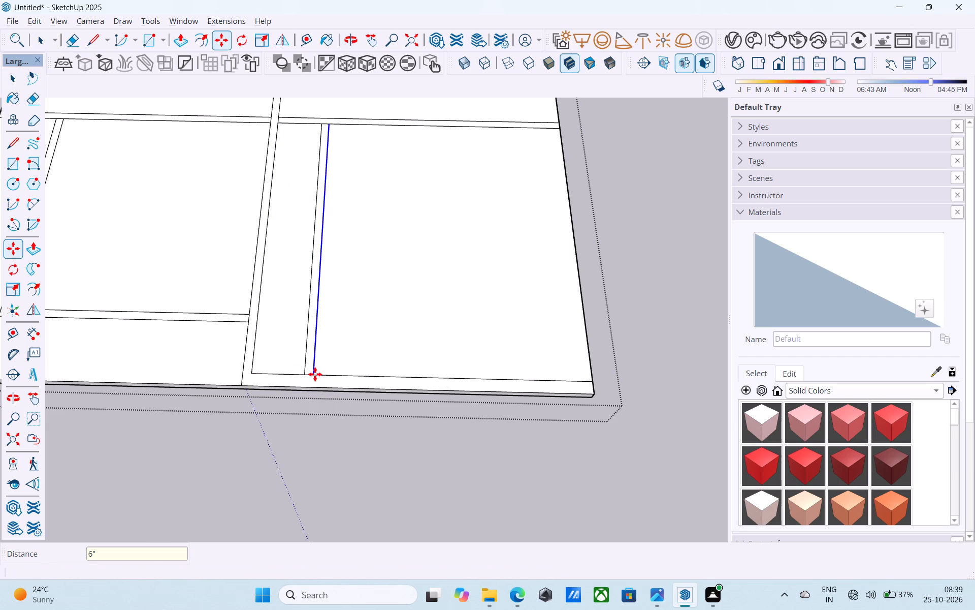
Copy the strip's outer line 4' further along the green axis, and copy that line another 6" for a second strip.
click(315, 375)
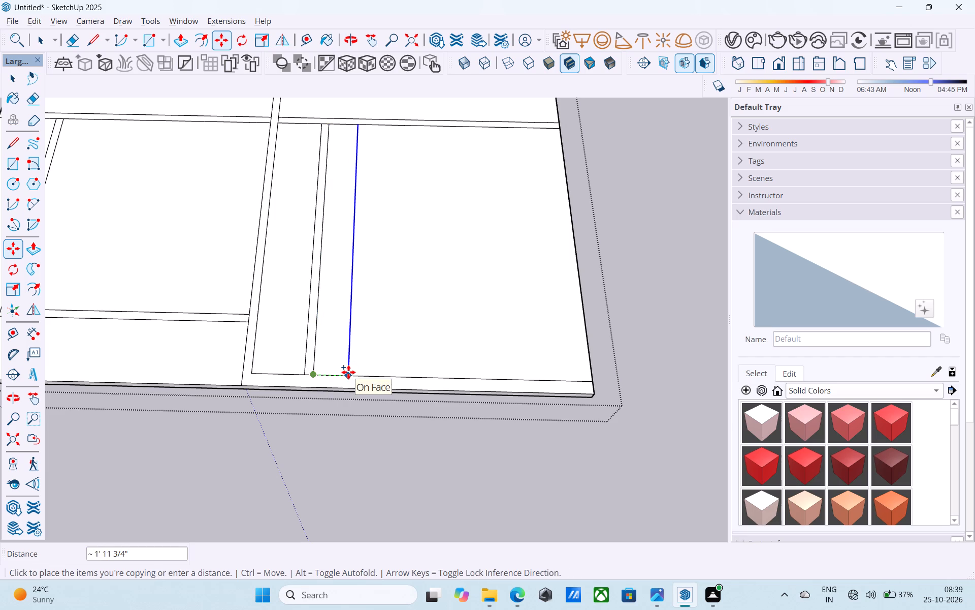
text(4')
key(Return)
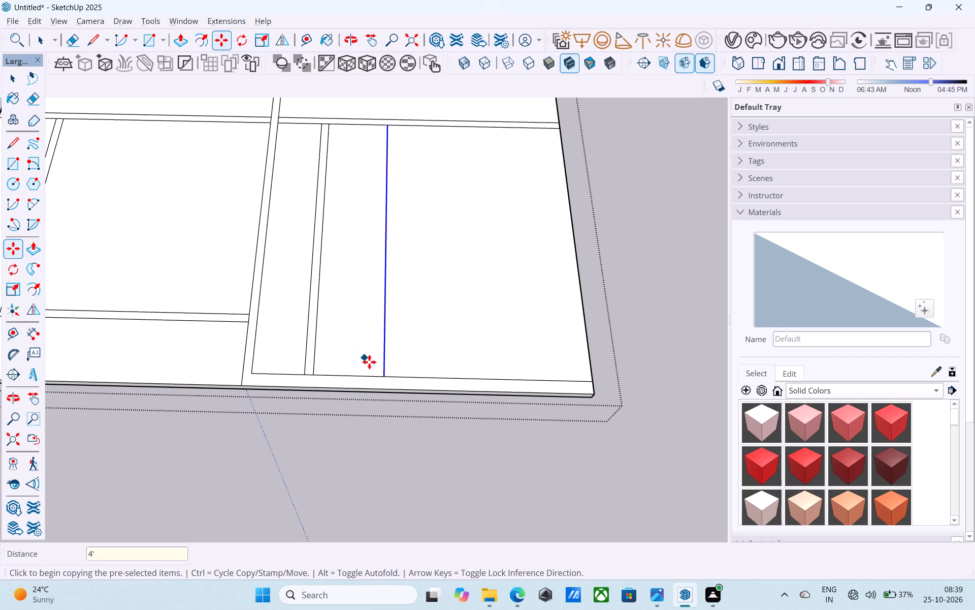
click(386, 371)
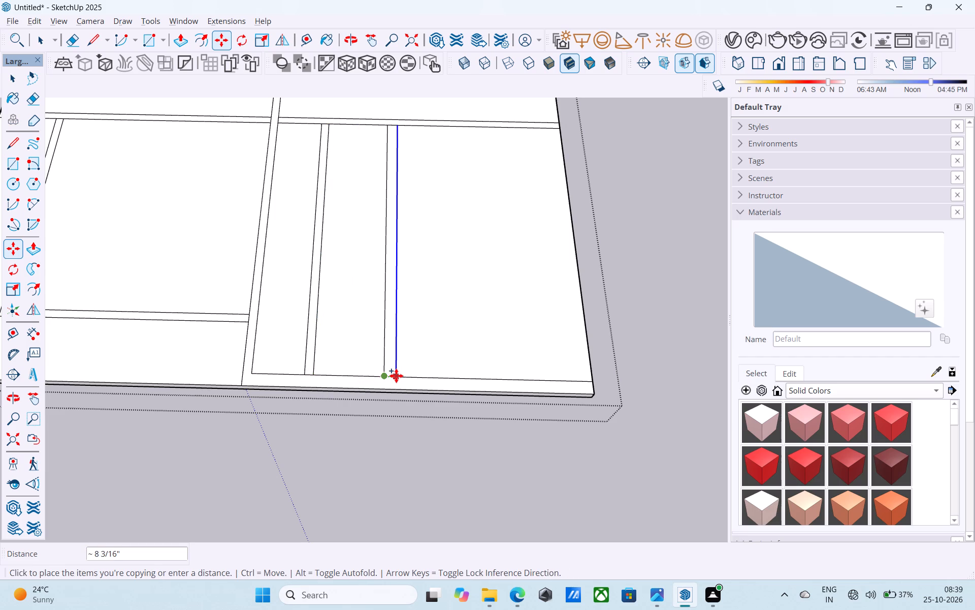
text(6")
key(Return)
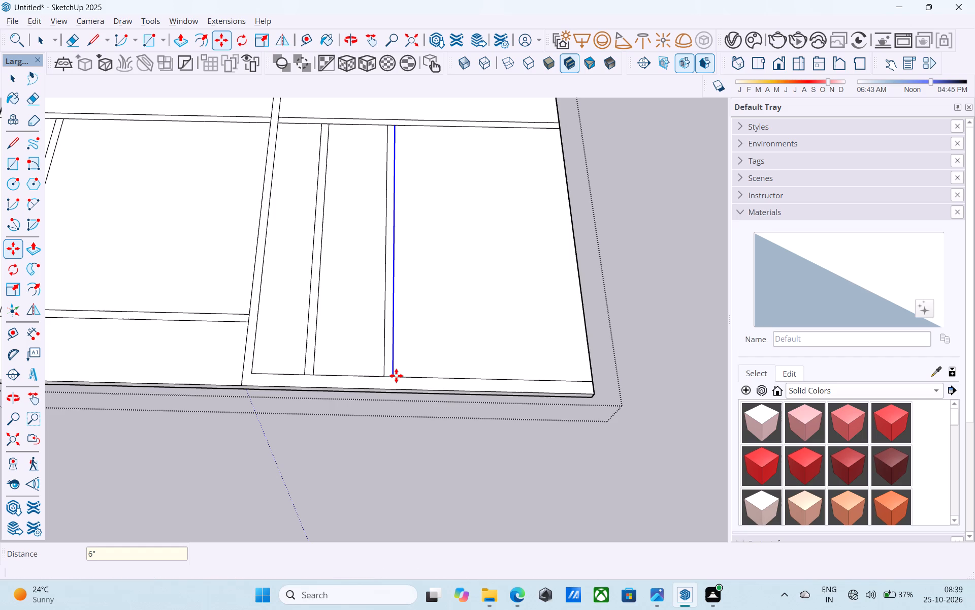
Examine the slab with its two new 6" strips from above, from low angles and from underneath.
scroll(396, 376, down, 6)
middle_drag(396, 376, 418, 315)
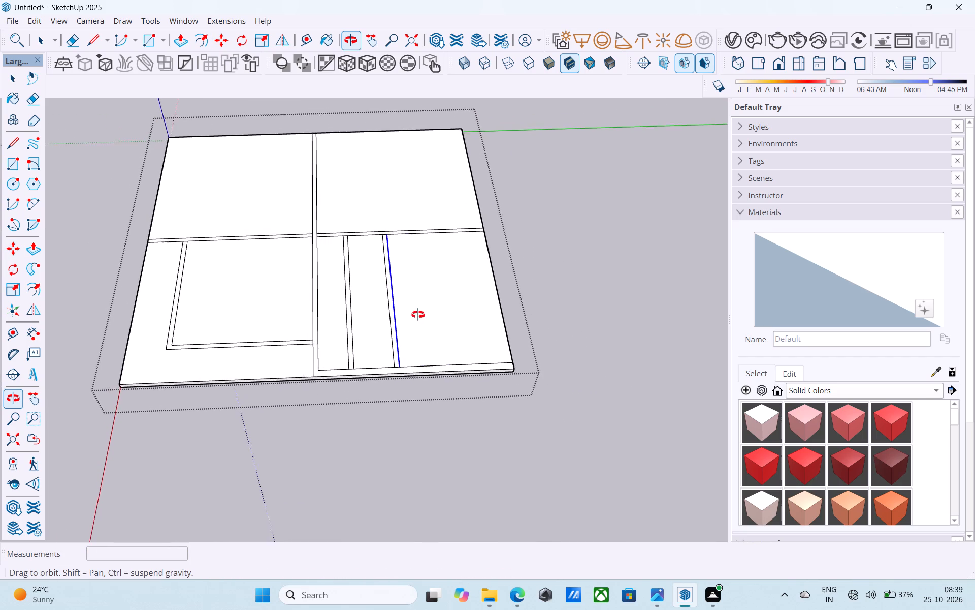
middle_drag(418, 315, 421, 288)
middle_drag(419, 383, 466, 287)
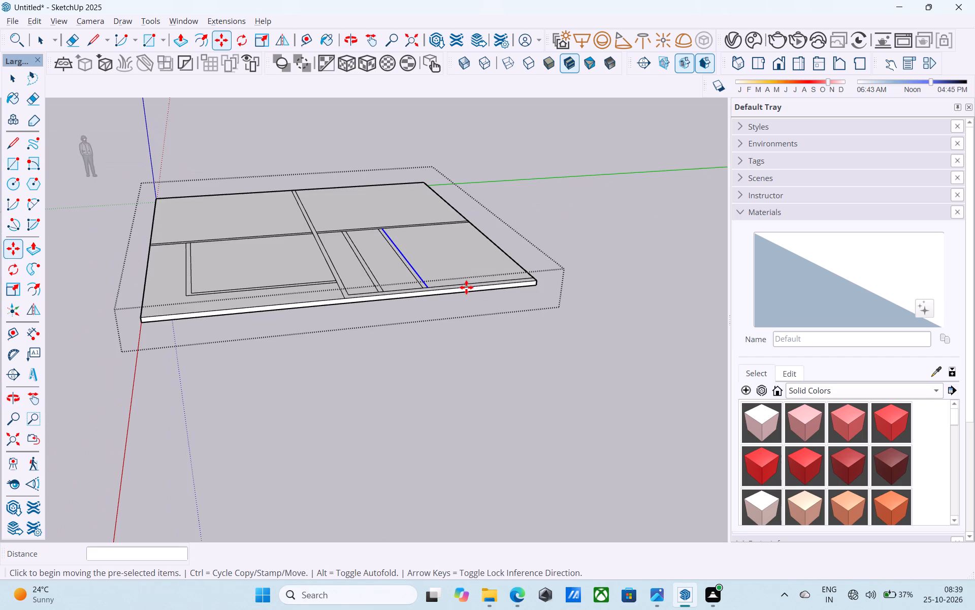
scroll(466, 287, down, 6)
middle_drag(451, 330, 548, 215)
middle_drag(479, 271, 522, 218)
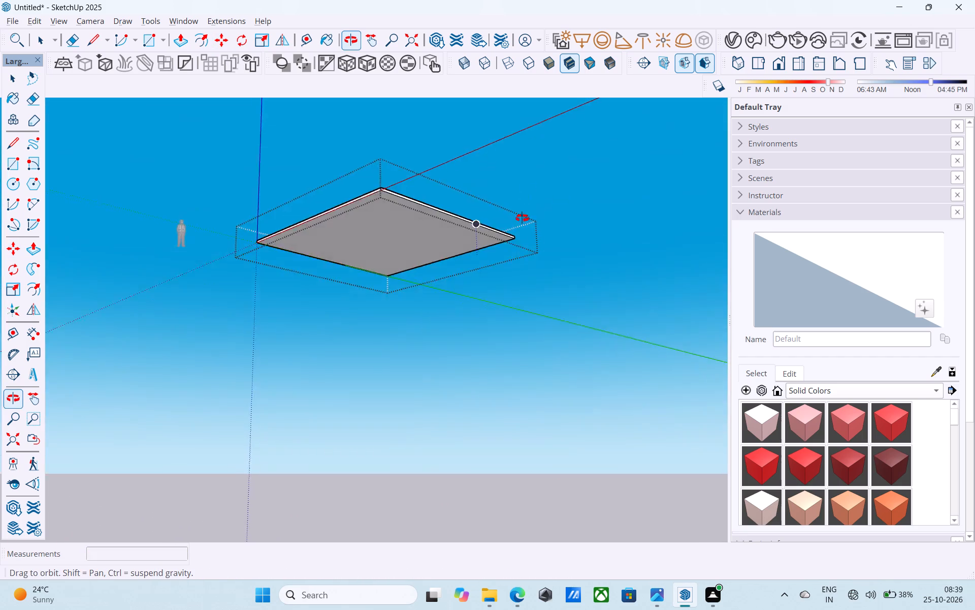
middle_drag(522, 218, 382, 513)
Erase the short pieces of the 9" offset line that cross the ends of the two 6" strips.
scroll(389, 382, up, 11)
key(space)
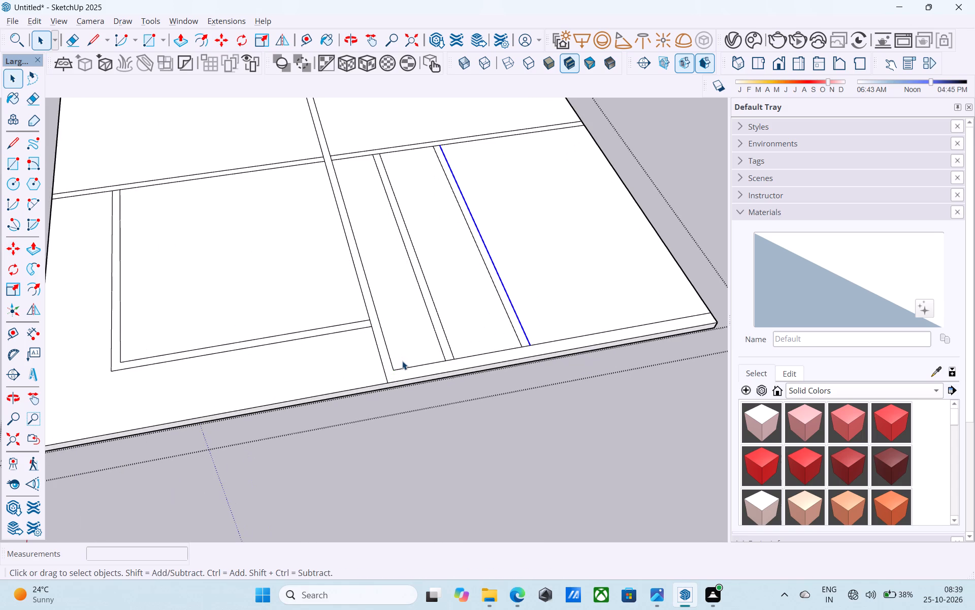
scroll(436, 363, up, 4)
key(e)
scroll(451, 357, up, 4)
drag(457, 362, 457, 356)
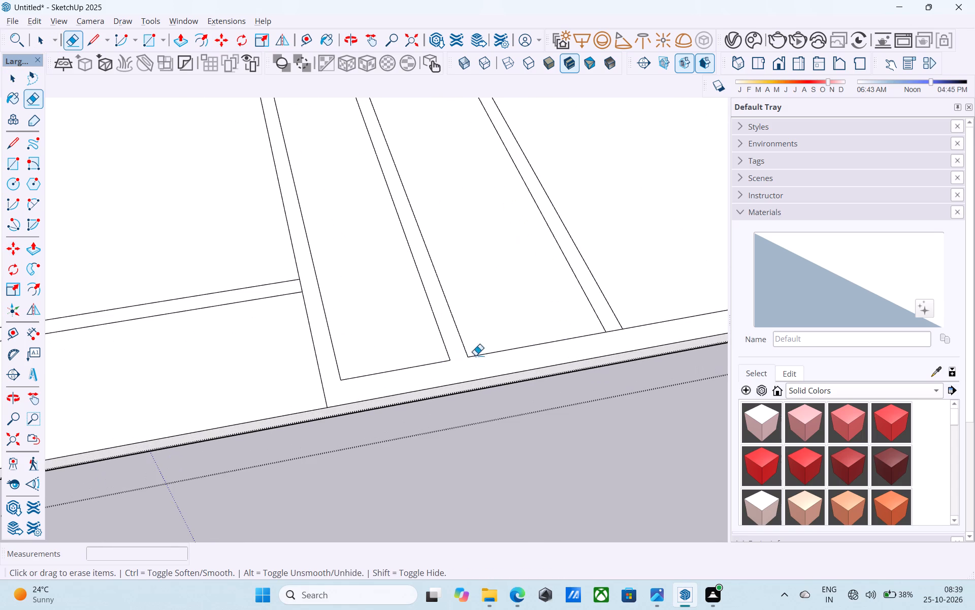
drag(613, 333, 613, 326)
scroll(538, 360, down, 12)
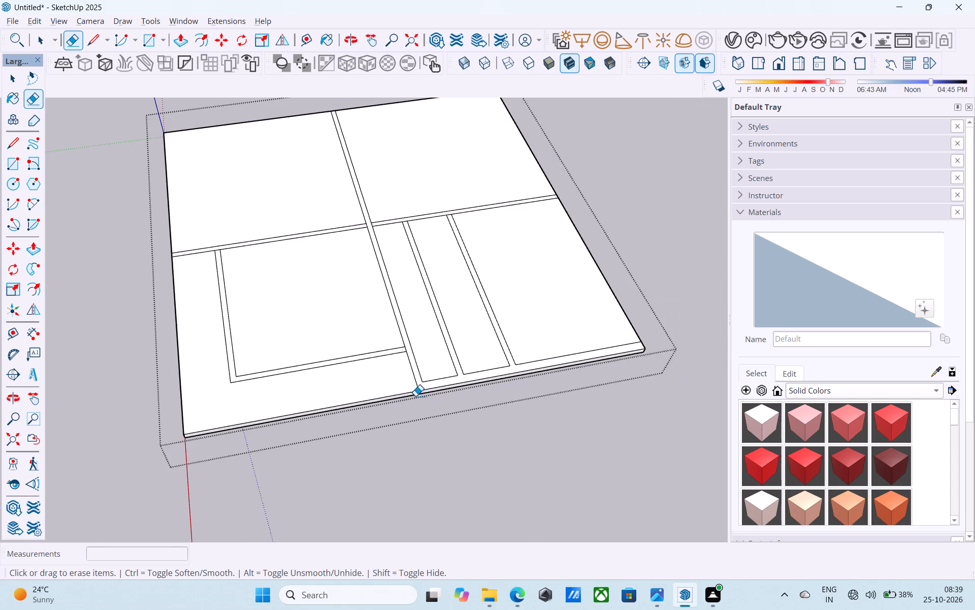
Measure the slab's outer edge beside the strip ends from corner to corner with the Line tool.
middle_drag(413, 396, 452, 357)
scroll(452, 357, up, 1)
key(space)
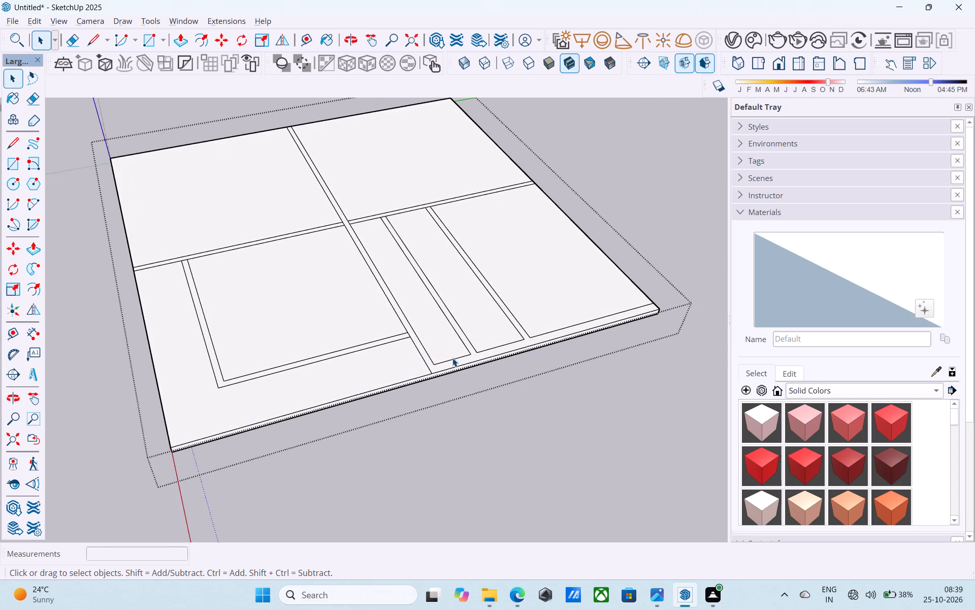
scroll(452, 358, down, 5)
middle_drag(448, 431, 567, 403)
scroll(404, 432, up, 6)
middle_drag(392, 390, 385, 399)
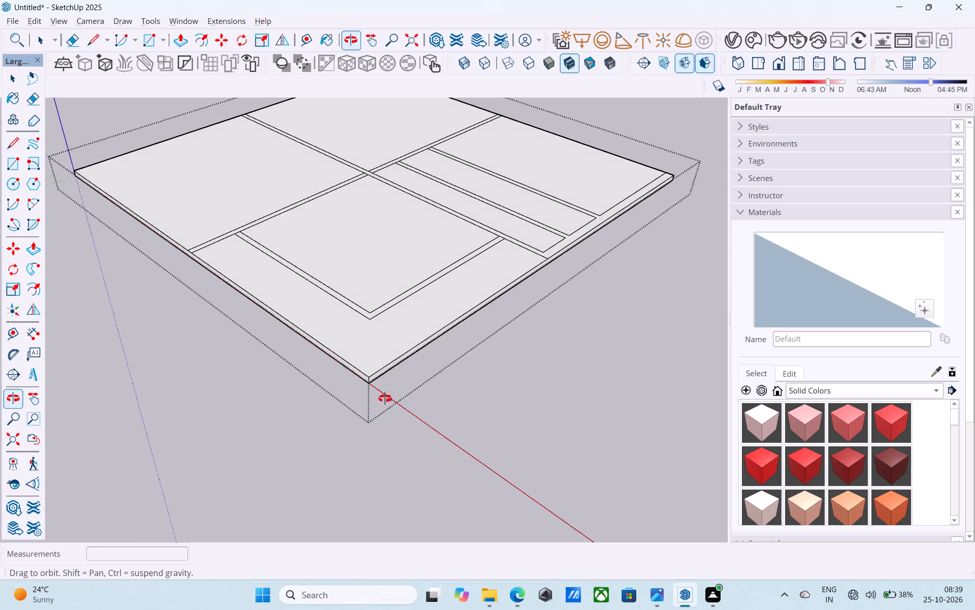
middle_drag(385, 399, 347, 457)
scroll(335, 447, up, 6)
click(330, 413)
scroll(330, 413, up, 3)
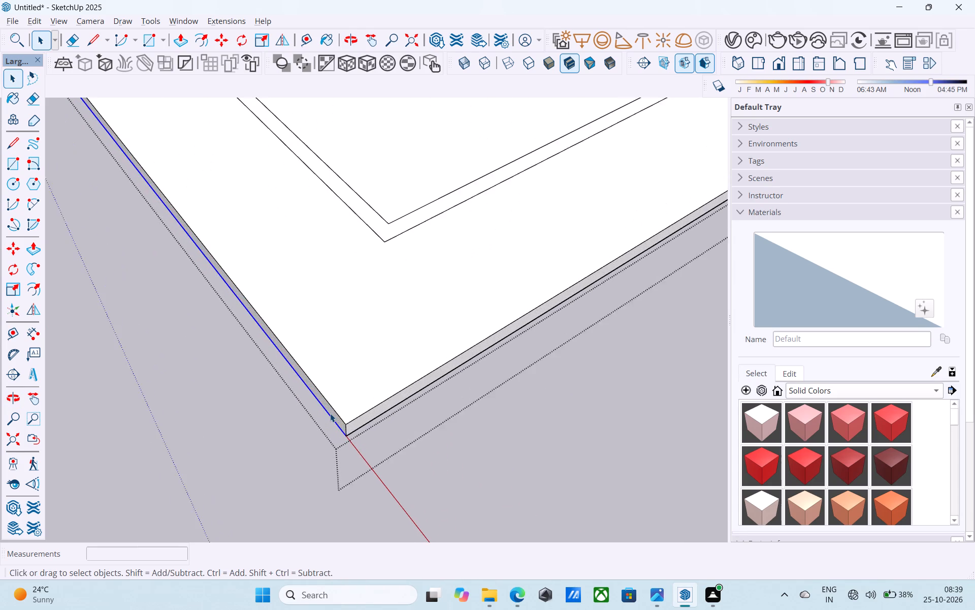
scroll(330, 413, up, 8)
scroll(329, 416, down, 15)
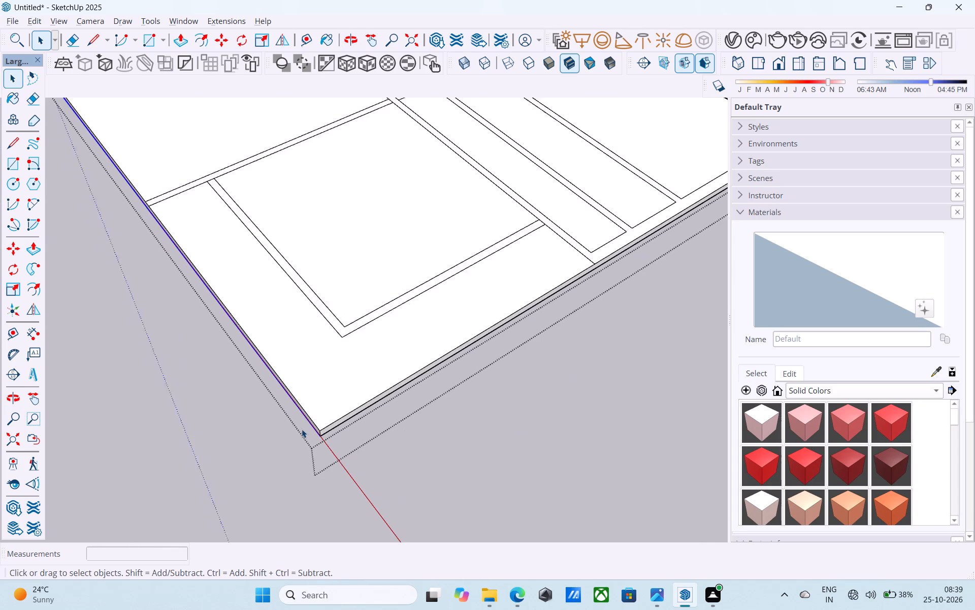
scroll(302, 429, down, 2)
key(l)
click(319, 432)
scroll(268, 446, down, 6)
middle_drag(438, 387, 277, 401)
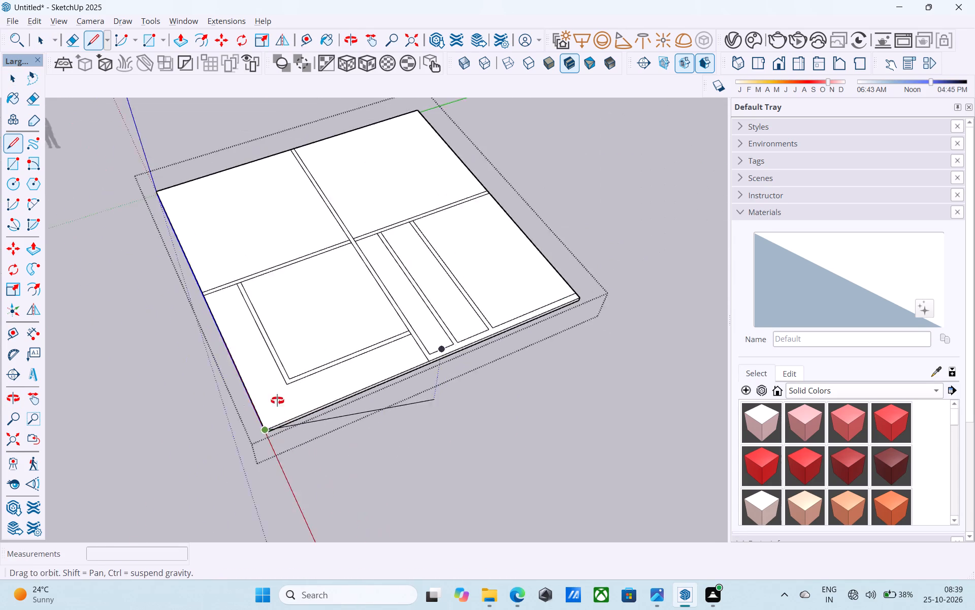
middle_drag(277, 401, 142, 400)
scroll(459, 445, up, 10)
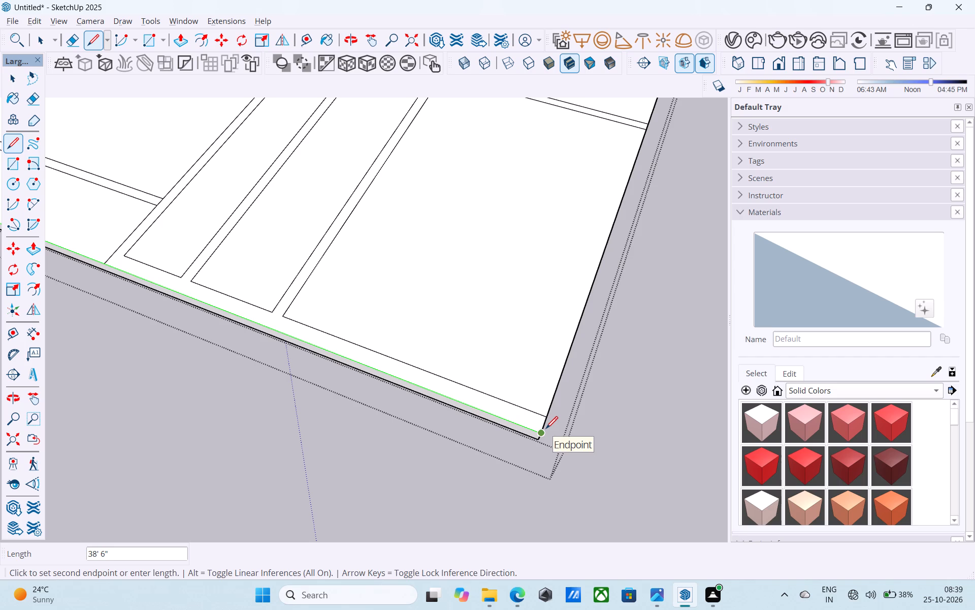
key(space)
Push/Pull the slab's side face that runs along the red axis outward by 9".
scroll(546, 429, down, 6)
middle_drag(546, 429, 717, 331)
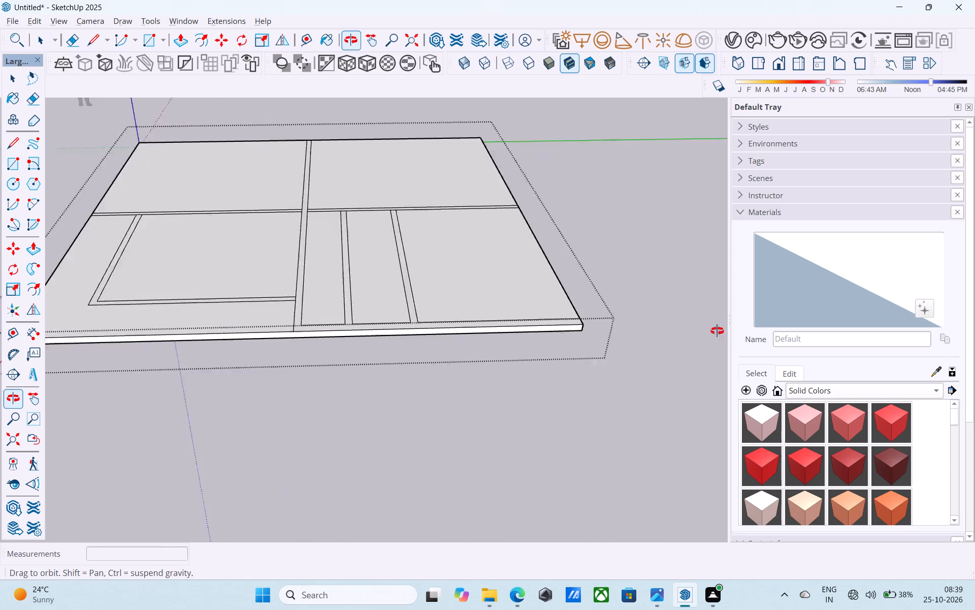
middle_drag(717, 331, 718, 331)
middle_drag(495, 373, 645, 356)
middle_drag(372, 400, 479, 359)
scroll(473, 361, up, 1)
scroll(405, 376, up, 4)
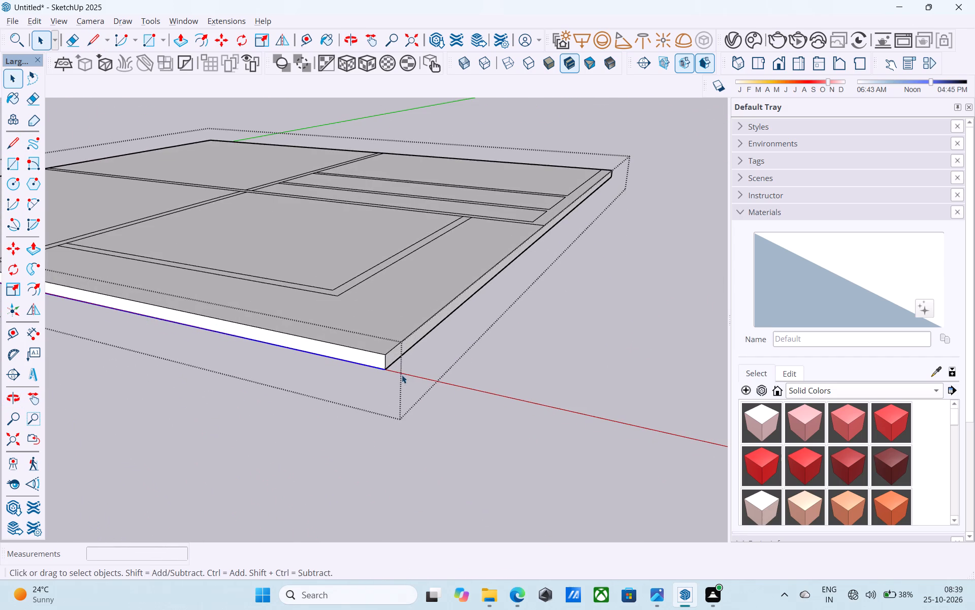
click(376, 360)
scroll(376, 360, up, 1)
key(p)
click(376, 360)
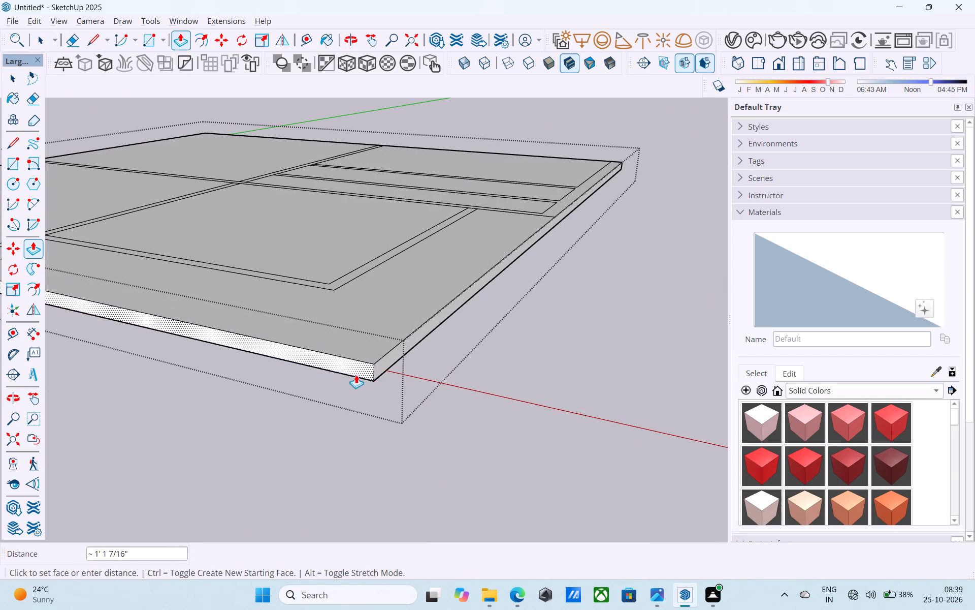
key(9)
key(shift+quotedbl)
key(Return)
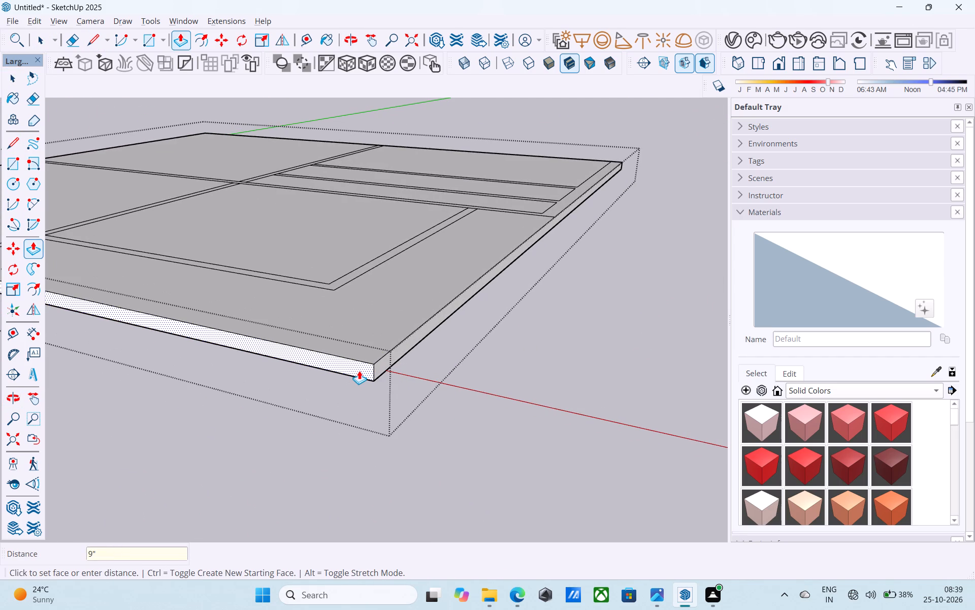
key(space)
Push/Pull the opposite side face, at the far end of the green axis, outward by the same 9".
scroll(386, 364, down, 15)
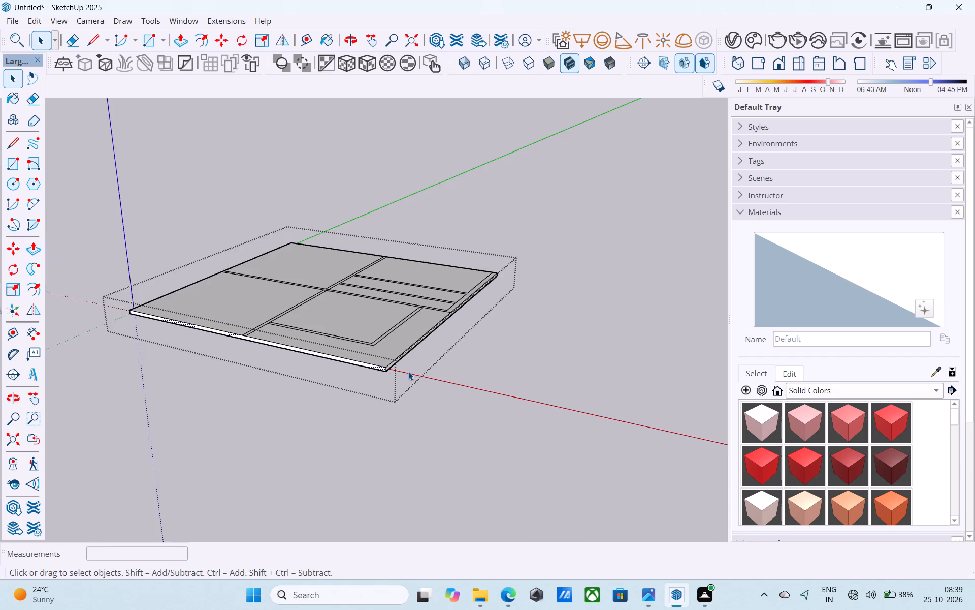
middle_drag(418, 372, 223, 360)
middle_drag(431, 374, 167, 351)
middle_drag(394, 351, 315, 354)
scroll(317, 339, up, 1)
scroll(277, 317, up, 1)
scroll(277, 317, down, 1)
scroll(277, 317, up, 7)
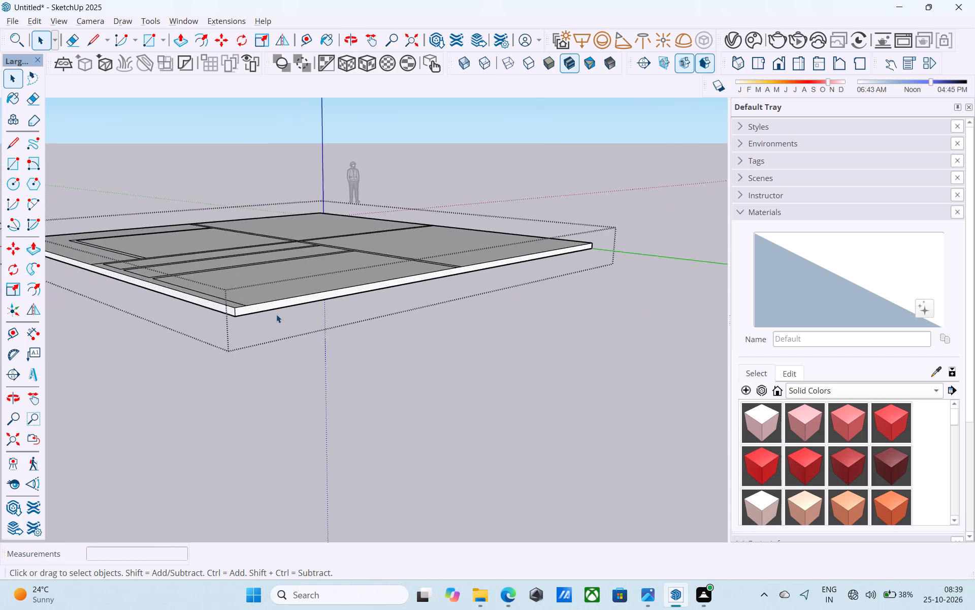
scroll(276, 314, up, 8)
click(272, 302)
key(p)
double_click(273, 302)
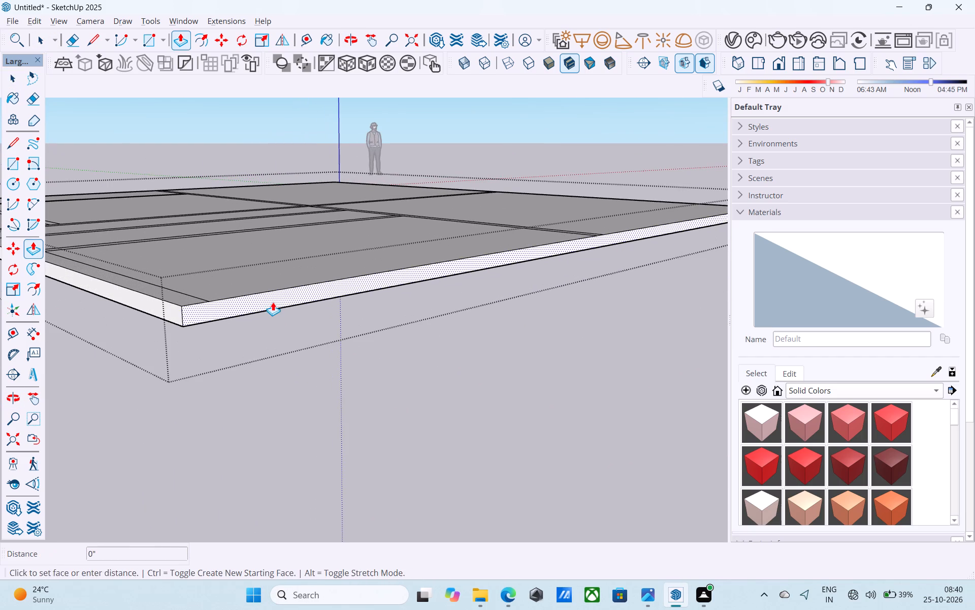
key(space)
Push/Pull the slab's two remaining side faces, beside the strip ends and along the green axis, outward by 9" each.
click(172, 317)
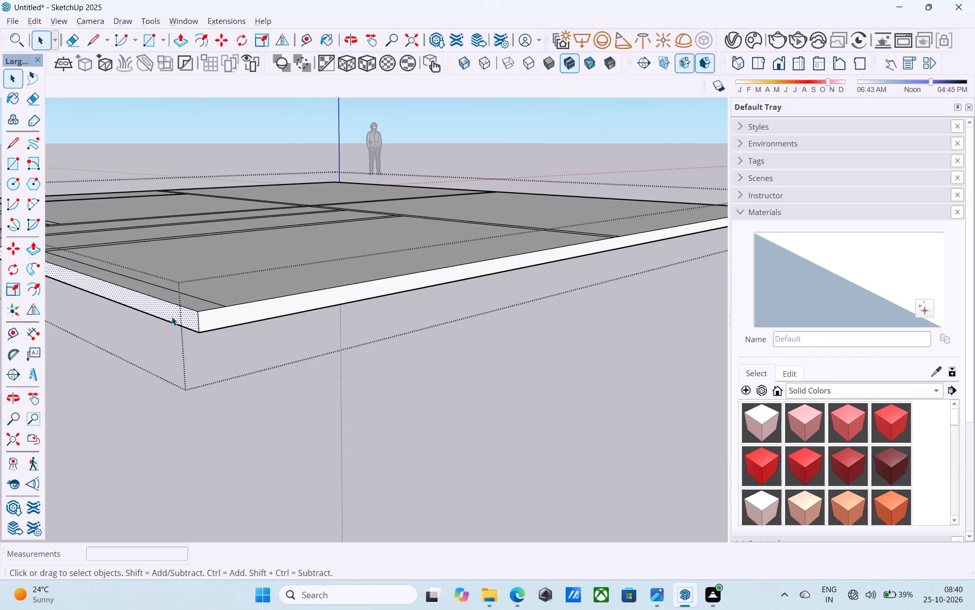
key(p)
double_click(172, 317)
scroll(266, 390, down, 17)
middle_drag(349, 390, 145, 373)
middle_drag(353, 371, 184, 373)
scroll(271, 294, up, 18)
key(space)
click(248, 298)
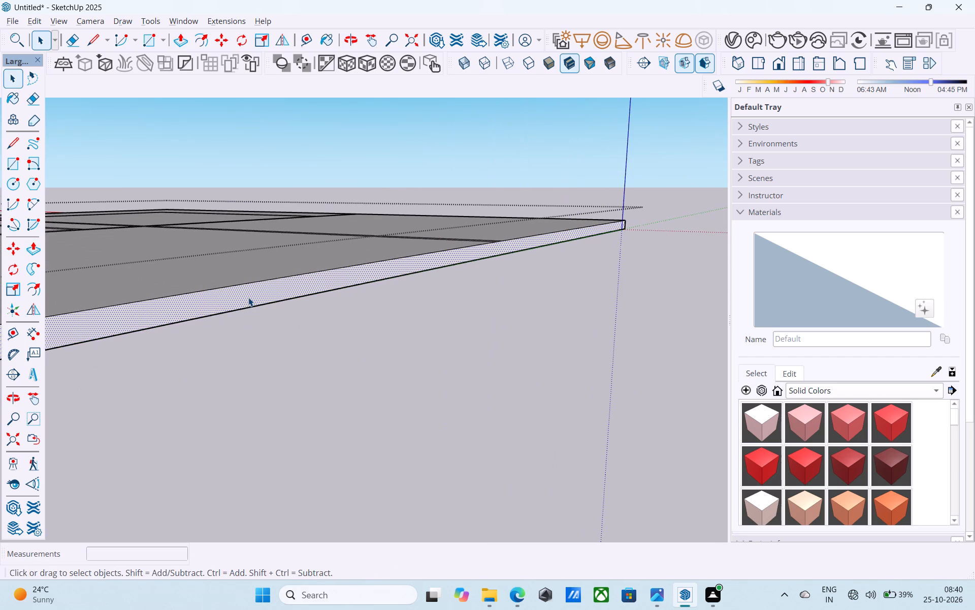
key(p)
double_click(248, 297)
scroll(329, 337, down, 15)
key(space)
Measure the enlarged slab's edge parallel to the red axis, at the far end of the green axis, with the Line tool.
middle_drag(337, 342, 404, 360)
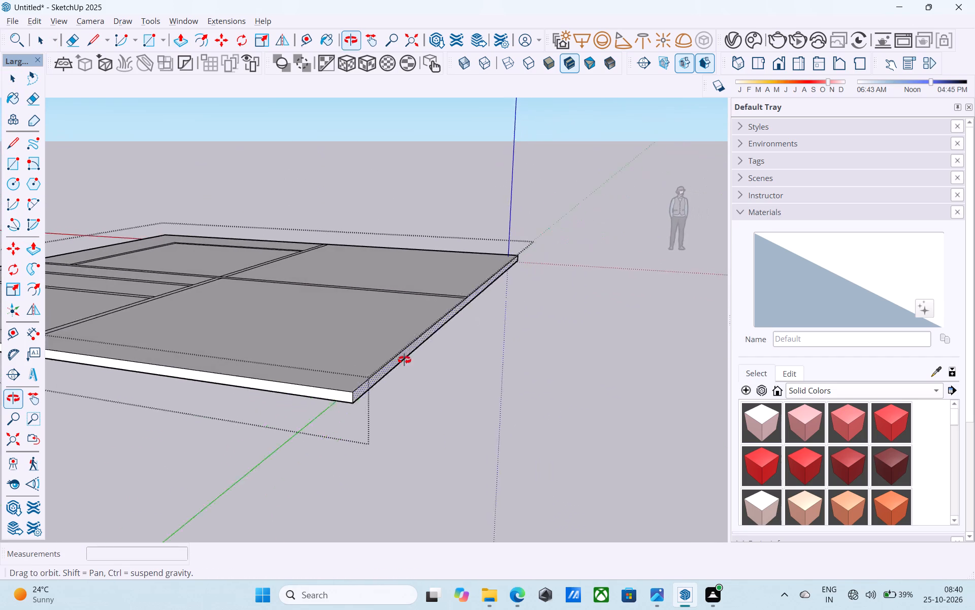
middle_drag(404, 360, 449, 360)
key(l)
scroll(449, 360, down, 5)
scroll(497, 387, up, 9)
click(463, 369)
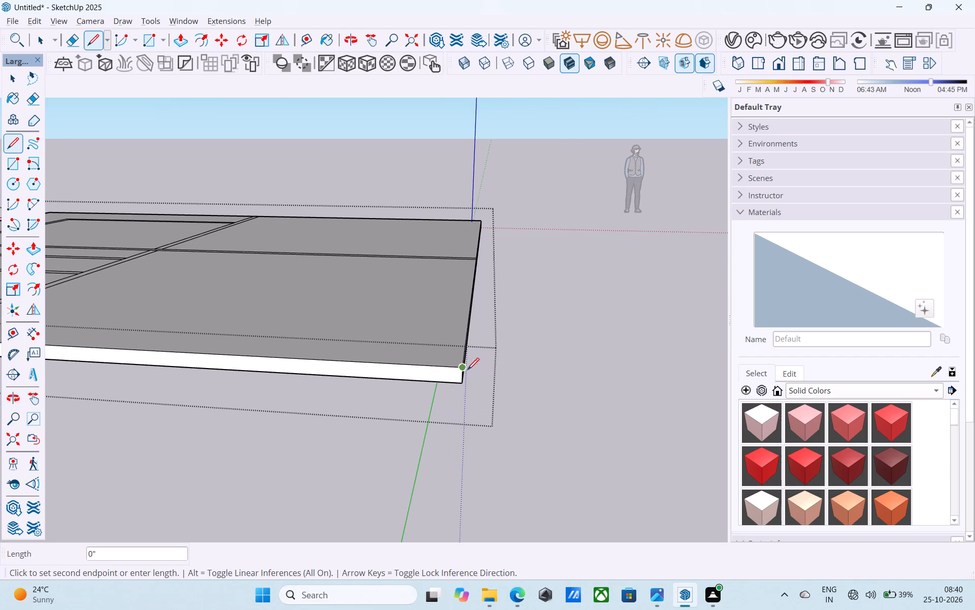
scroll(559, 369, down, 14)
middle_drag(172, 327, 472, 338)
scroll(473, 356, up, 3)
scroll(471, 357, down, 2)
scroll(471, 357, up, 8)
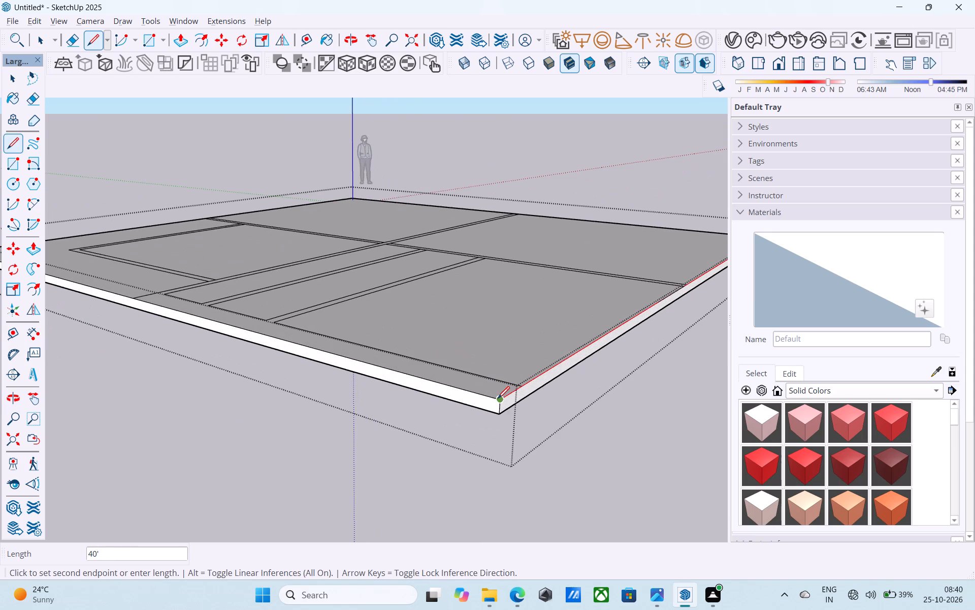
key(space)
Copy the slab's top edge segment beside the strip ends 9" inward along the red axis.
scroll(474, 366, down, 11)
middle_drag(400, 334, 522, 454)
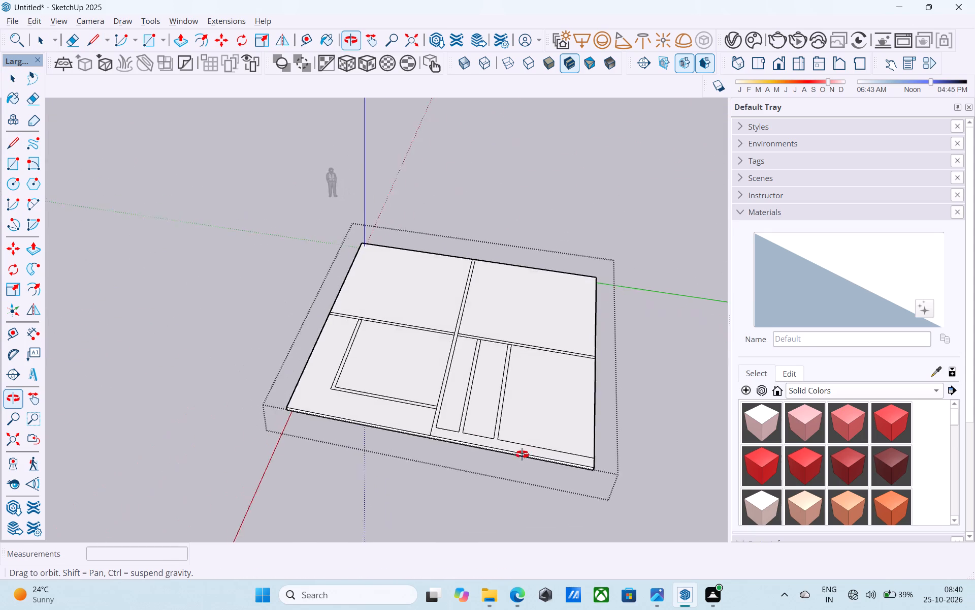
middle_drag(522, 454, 554, 434)
middle_click(554, 434)
shift+middle_drag(568, 407, 529, 433)
scroll(539, 425, up, 1)
scroll(539, 424, down, 1)
scroll(539, 424, up, 2)
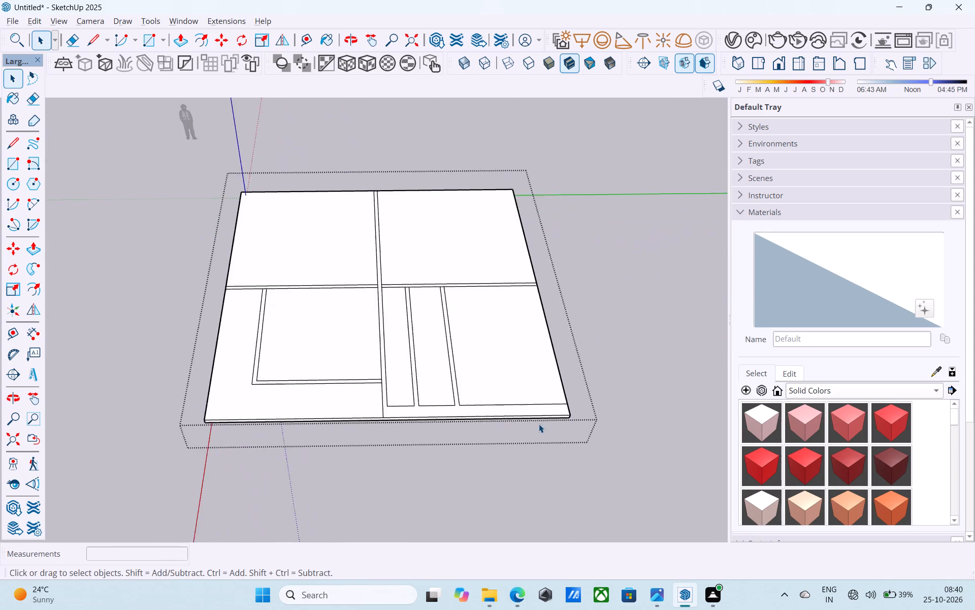
scroll(539, 424, up, 15)
middle_drag(582, 424, 473, 447)
scroll(473, 447, up, 1)
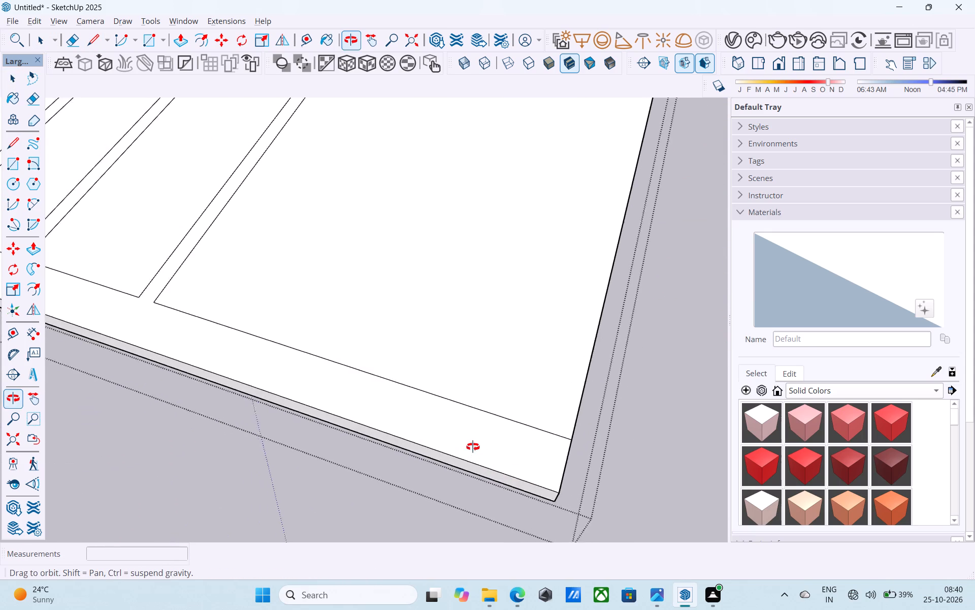
middle_drag(473, 447, 475, 449)
key(l)
middle_drag(579, 475, 380, 340)
scroll(370, 332, down, 4)
scroll(412, 484, up, 7)
key(space)
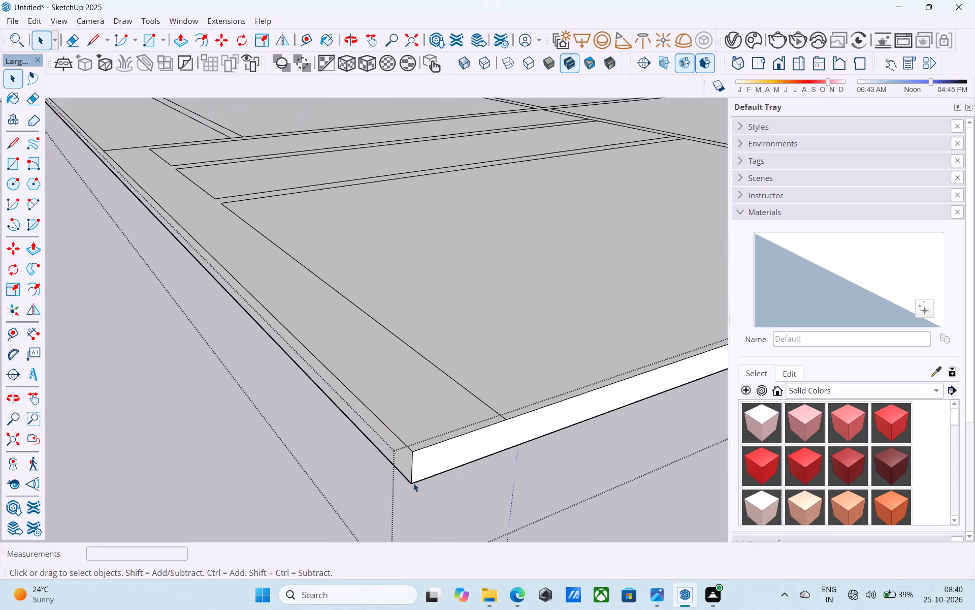
scroll(413, 483, up, 1)
click(405, 446)
key(m)
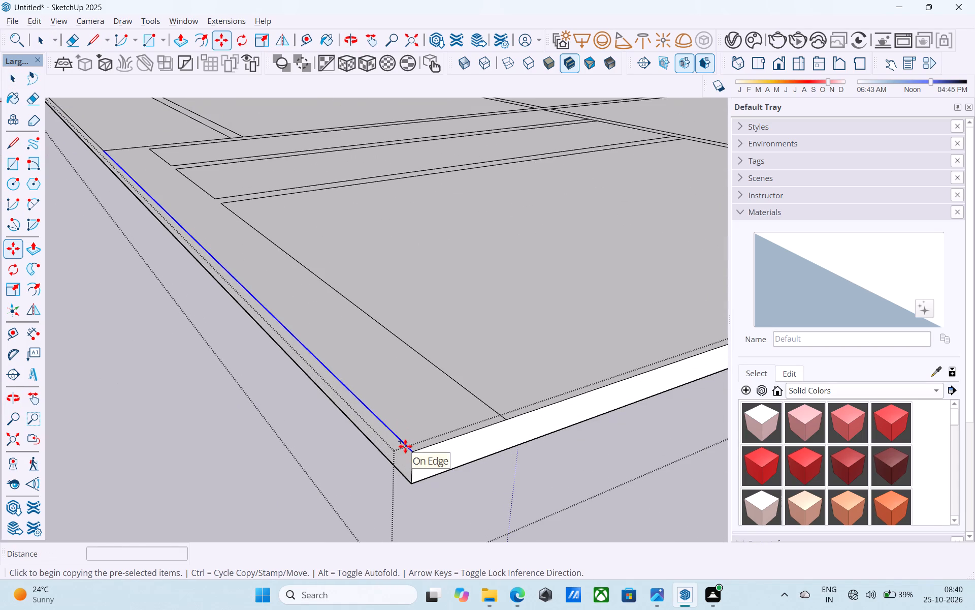
click(411, 449)
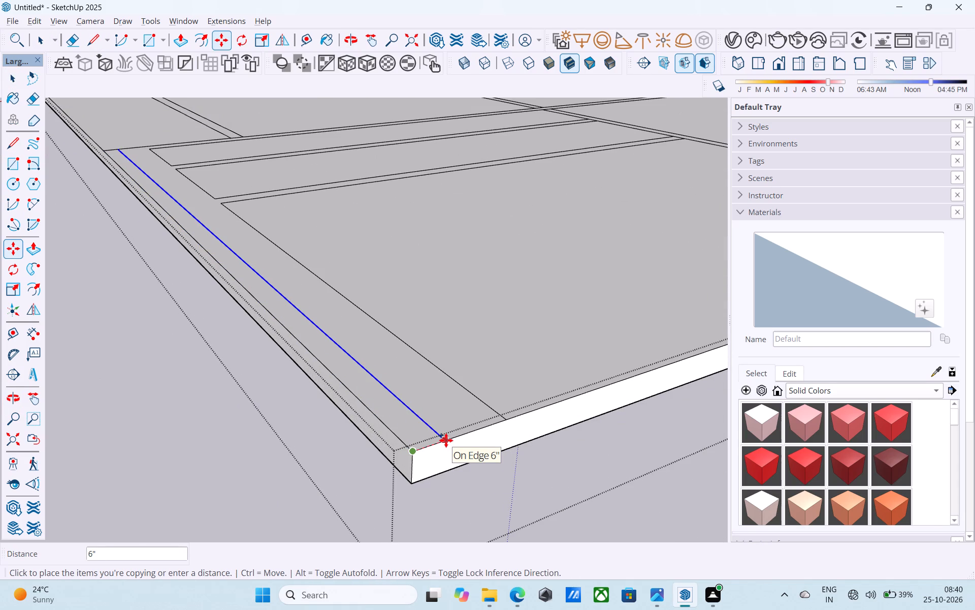
key(9)
key(shift+quotedbl)
key(Return)
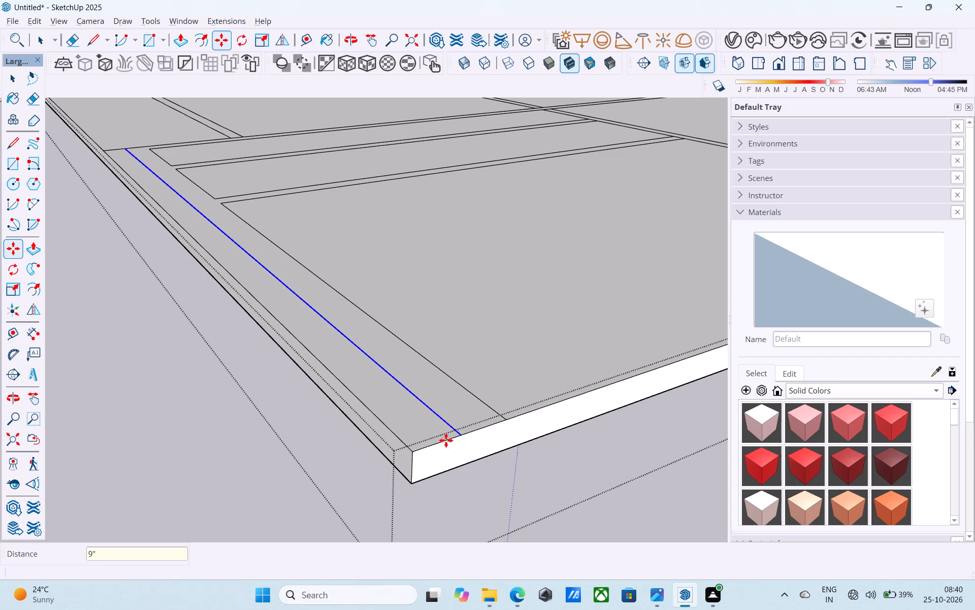
Draw a 40' line from the copied edge's corner-side end along the green axis to the opposite slab edge.
key(l)
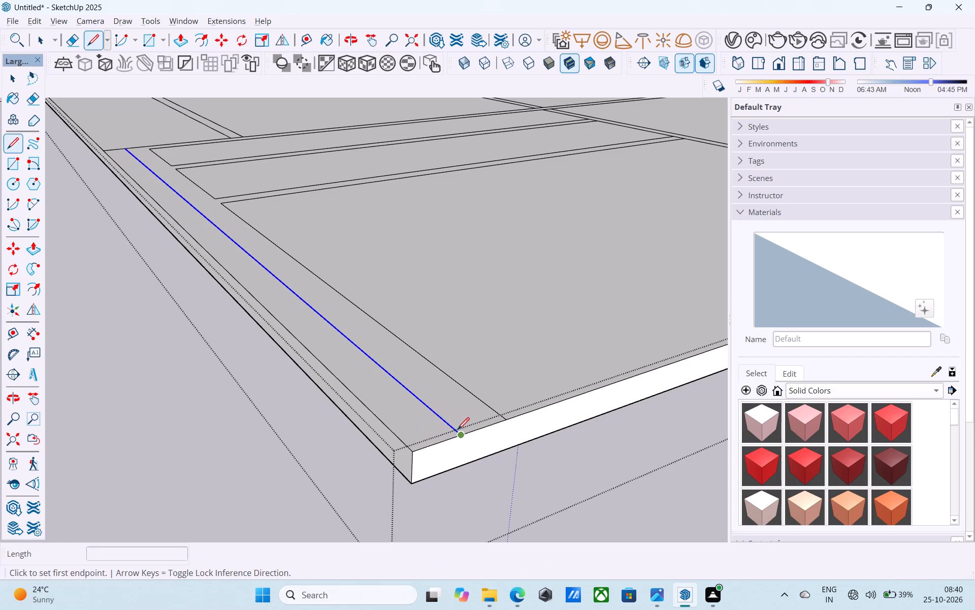
click(458, 432)
scroll(501, 537, down, 11)
scroll(434, 445, down, 5)
middle_drag(351, 452, 582, 513)
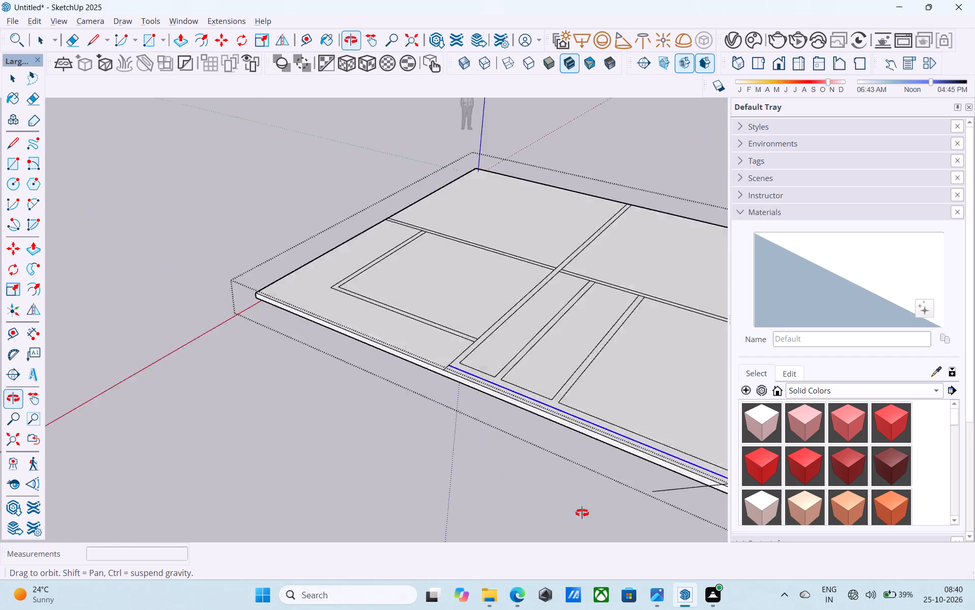
middle_drag(582, 513, 644, 517)
shift+middle_drag(563, 421, 718, 503)
shift+middle_drag(489, 417, 424, 434)
scroll(391, 388, up, 9)
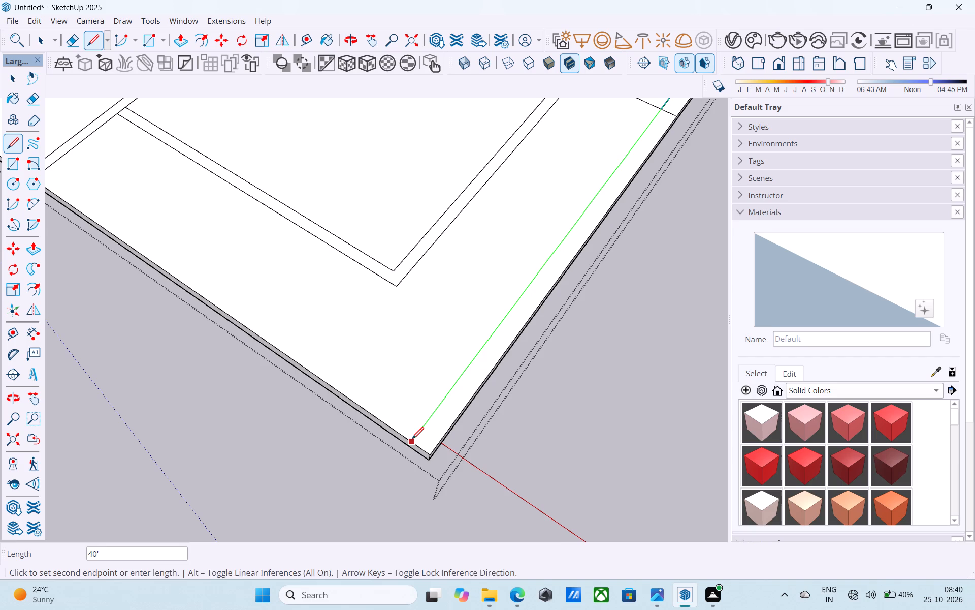
click(412, 440)
Copy the slab's top edge segment beside the corner room 9" inward along the green axis.
scroll(412, 440, down, 5)
scroll(425, 443, up, 4)
middle_drag(427, 448, 364, 378)
middle_drag(428, 462, 342, 372)
scroll(357, 411, up, 7)
key(space)
scroll(372, 469, up, 5)
scroll(299, 376, down, 8)
scroll(323, 437, up, 8)
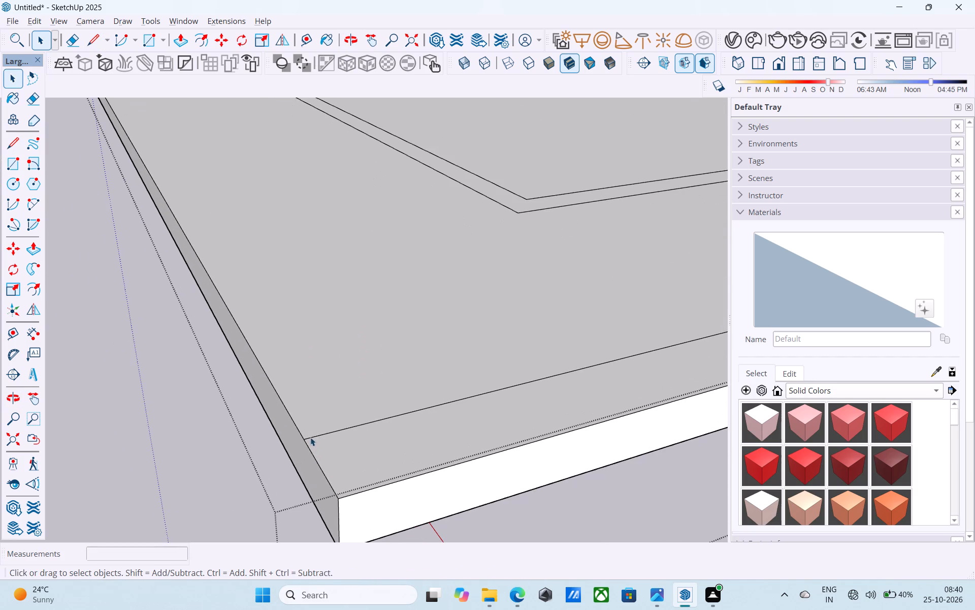
click(304, 436)
key(m)
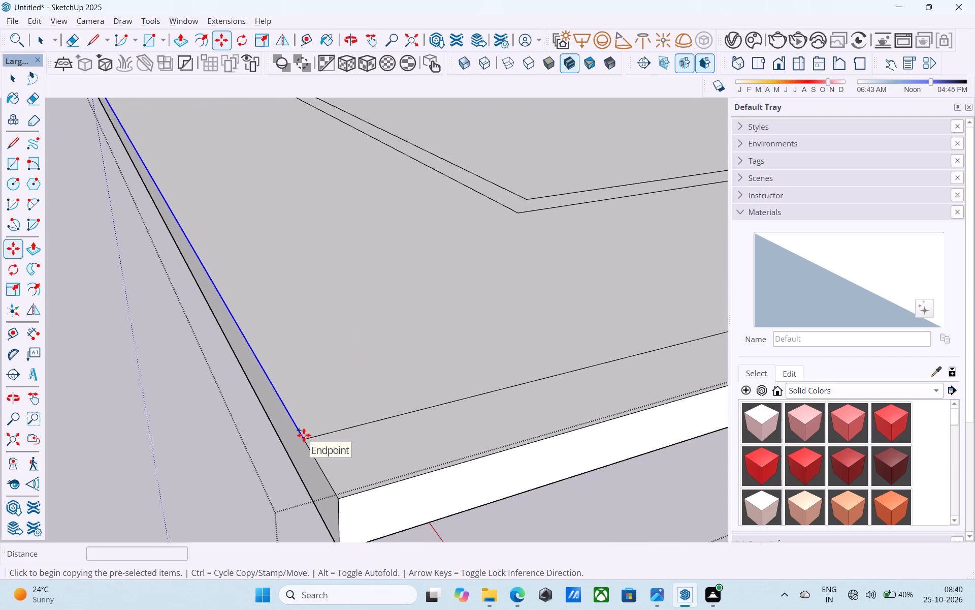
click(304, 440)
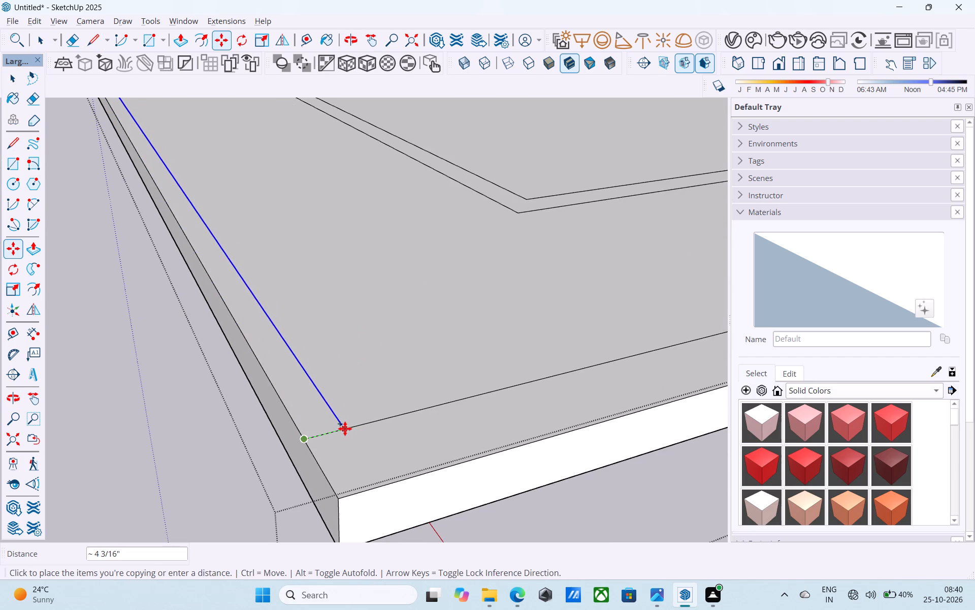
click(392, 417)
Draw a 39' 3" line from the copied edge's corner-side end along the red axis to the opposite slab edge.
key(l)
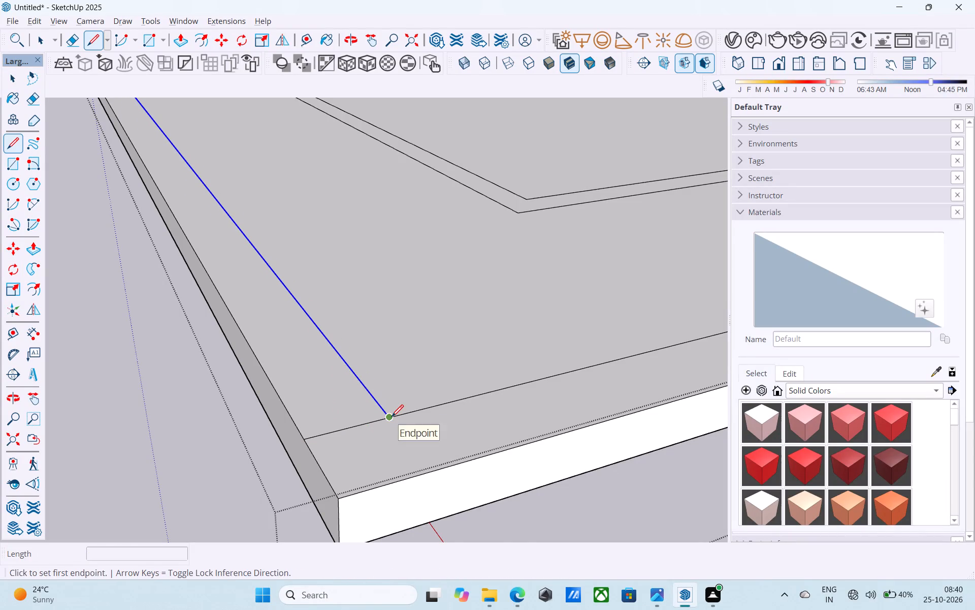
click(392, 418)
scroll(393, 418, down, 11)
middle_drag(261, 417, 760, 464)
scroll(587, 420, down, 6)
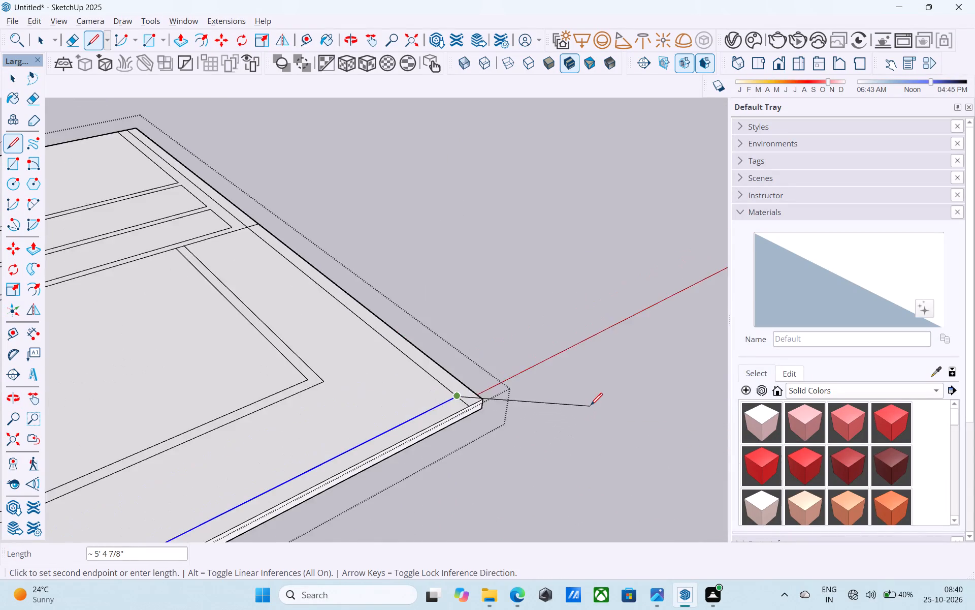
scroll(591, 406, down, 19)
scroll(349, 451, up, 9)
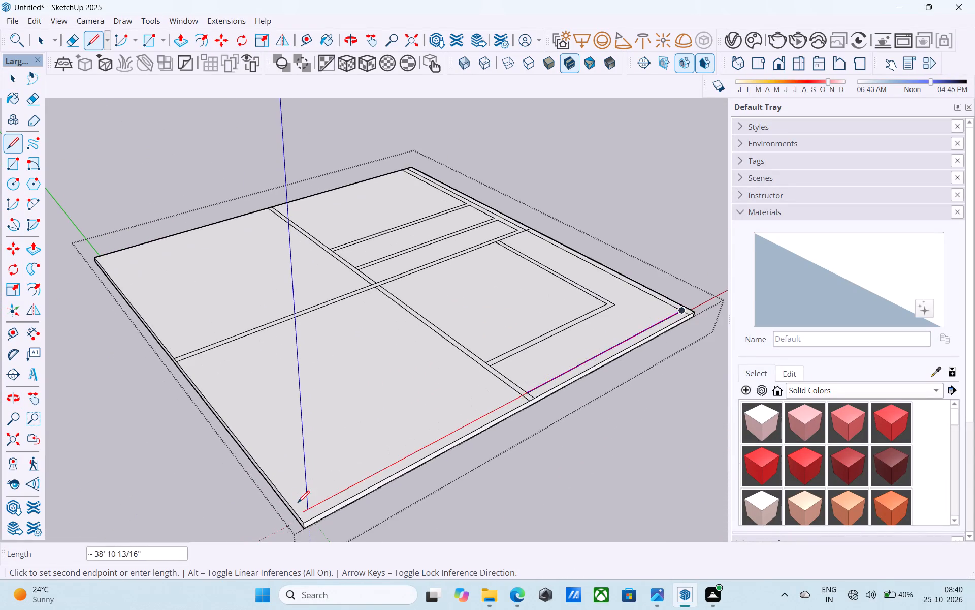
scroll(298, 509, down, 1)
middle_drag(286, 502, 238, 419)
scroll(243, 428, up, 8)
middle_drag(222, 406, 342, 526)
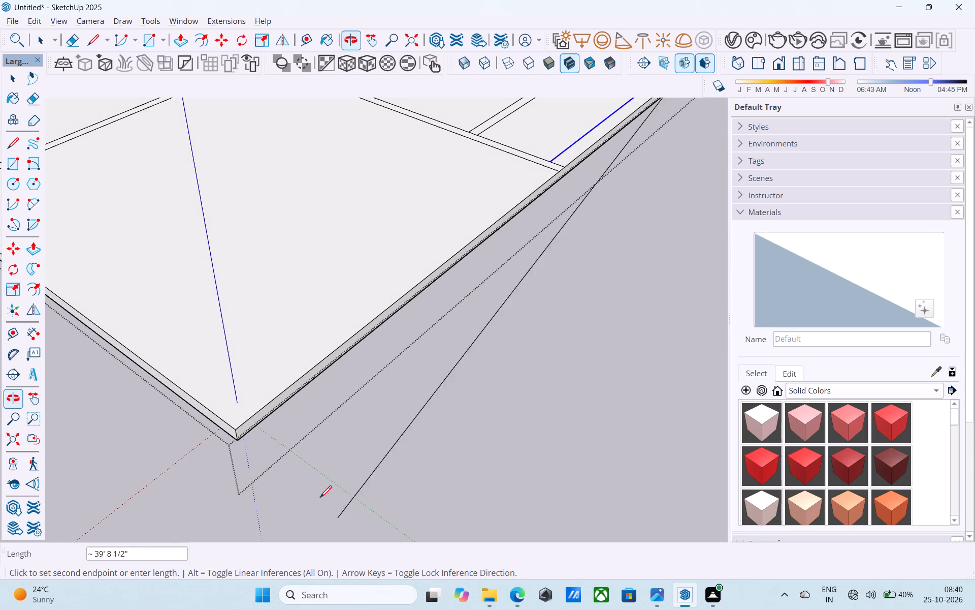
click(220, 418)
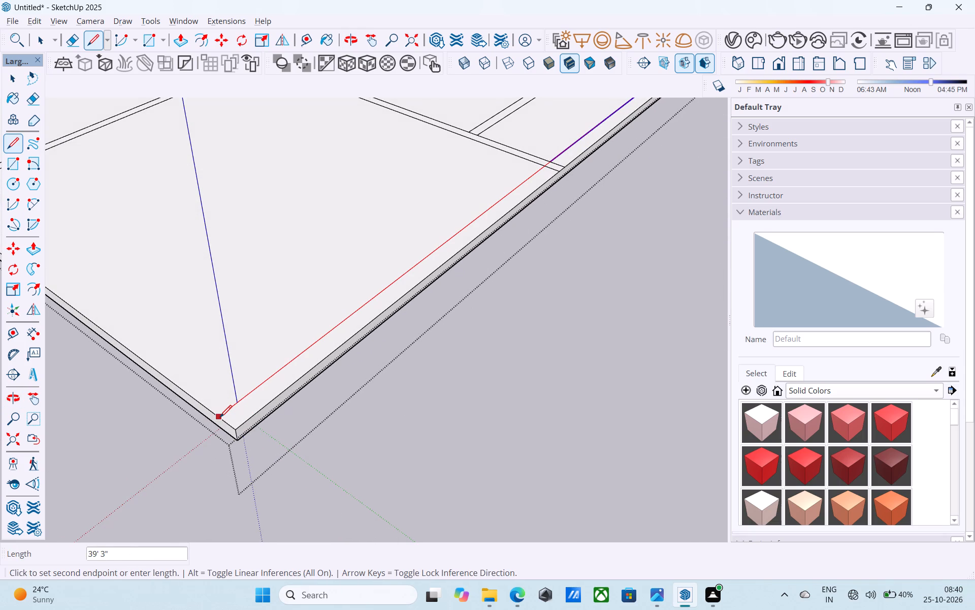
Copy the slab's top edge segment beside the origin corner inward along the red axis, onto the point where the blue axis meets the new line.
key(space)
scroll(239, 430, down, 10)
middle_drag(263, 441, 290, 451)
scroll(245, 446, up, 8)
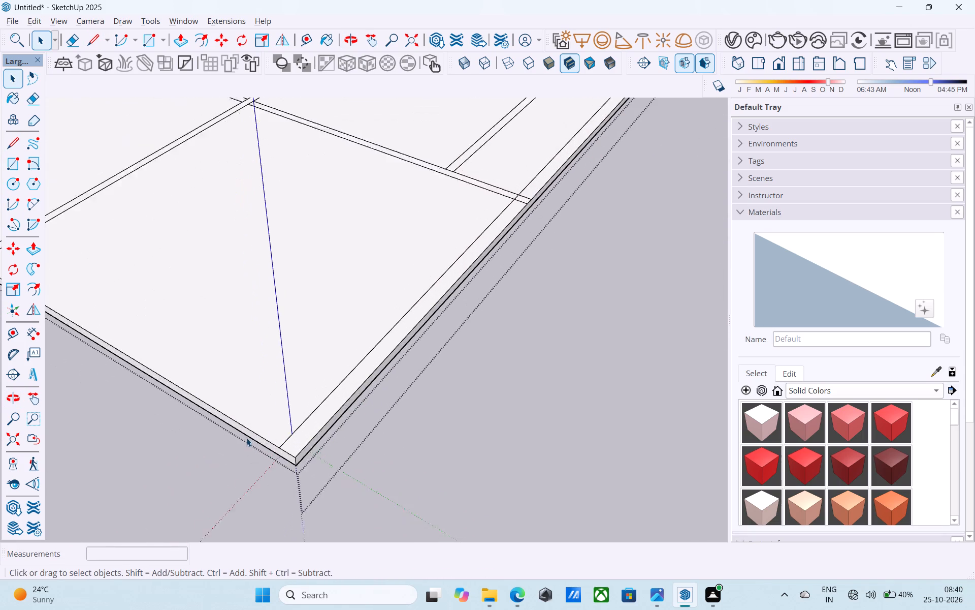
click(257, 437)
click(272, 443)
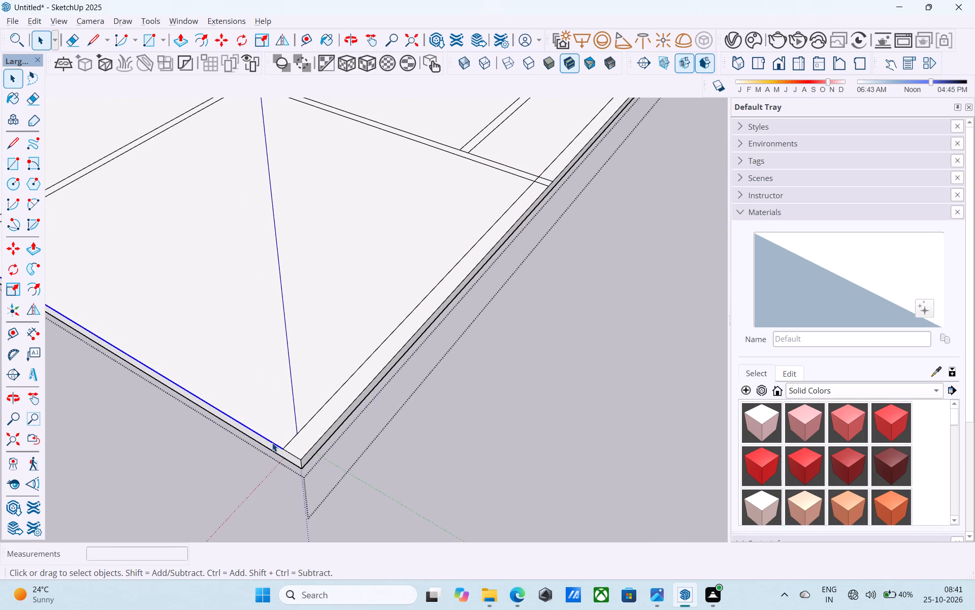
key(m)
scroll(276, 446, up, 4)
click(284, 451)
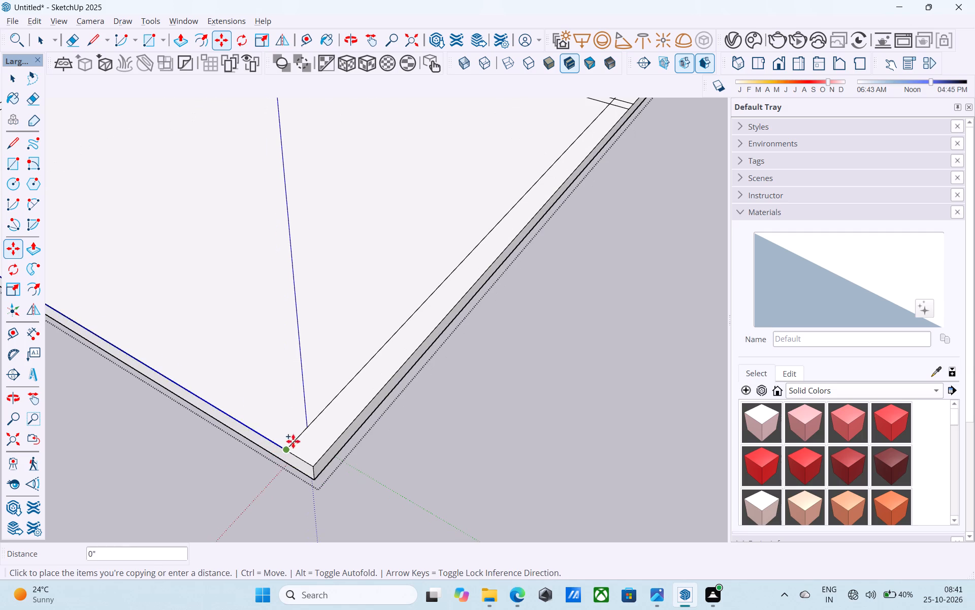
click(306, 430)
Draw a 39' 3" line from the copied edge's origin-side end along the green axis to the opposite slab edge.
scroll(559, 403, down, 7)
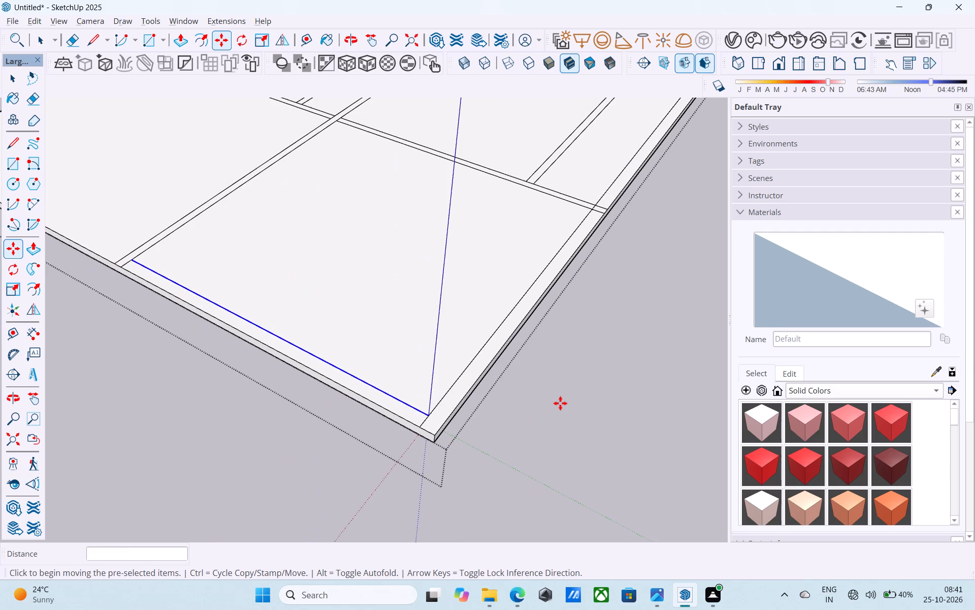
key(l)
click(432, 413)
scroll(618, 403, down, 4)
scroll(619, 403, up, 1)
scroll(619, 403, down, 2)
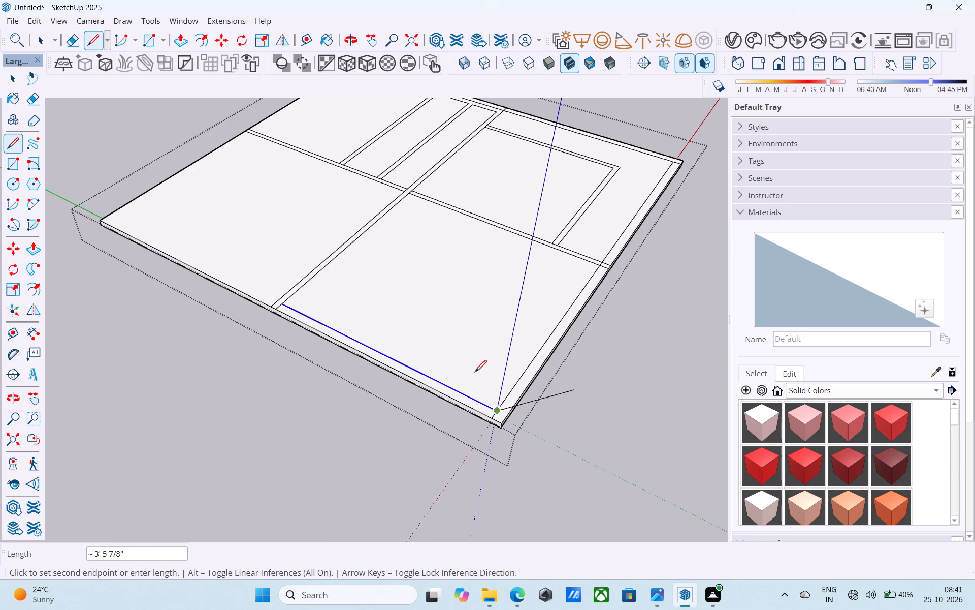
middle_drag(349, 341, 661, 355)
scroll(441, 359, down, 9)
scroll(257, 392, up, 8)
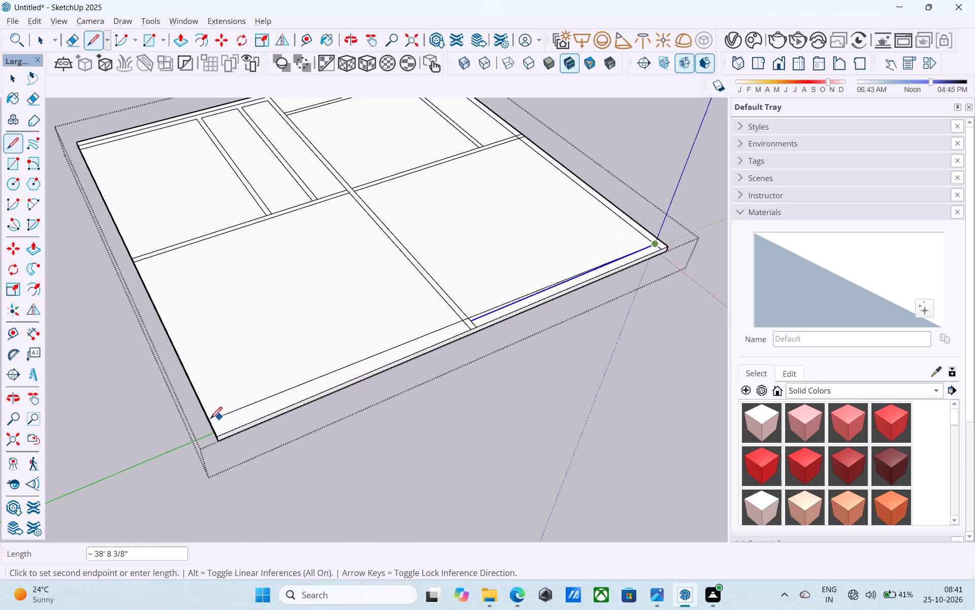
scroll(210, 420, up, 6)
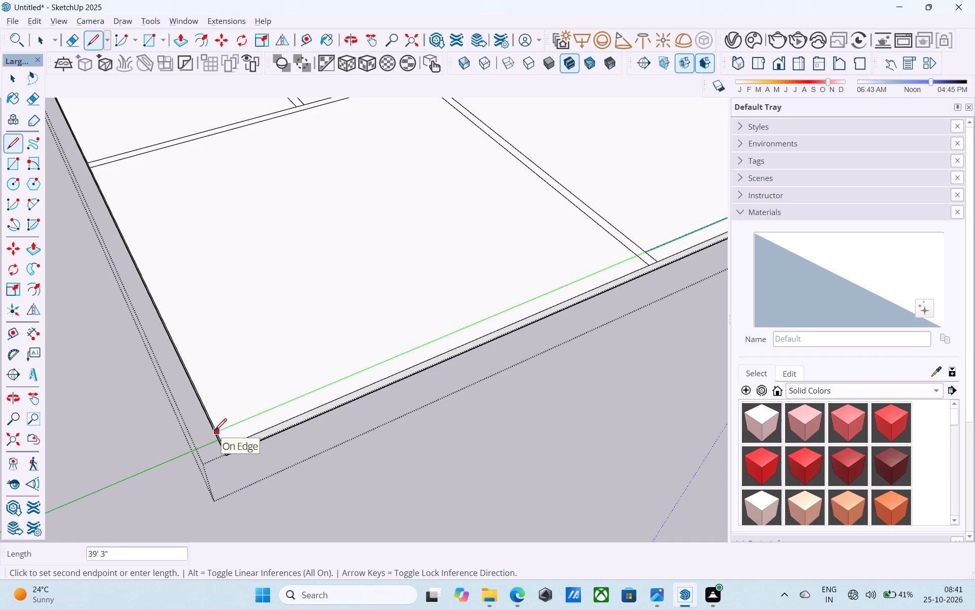
click(215, 432)
Copy the slab's top edge segment at the far end of the green axis 9" inward along the green axis.
key(space)
middle_drag(213, 425, 322, 363)
scroll(469, 335, down, 7)
scroll(369, 414, up, 10)
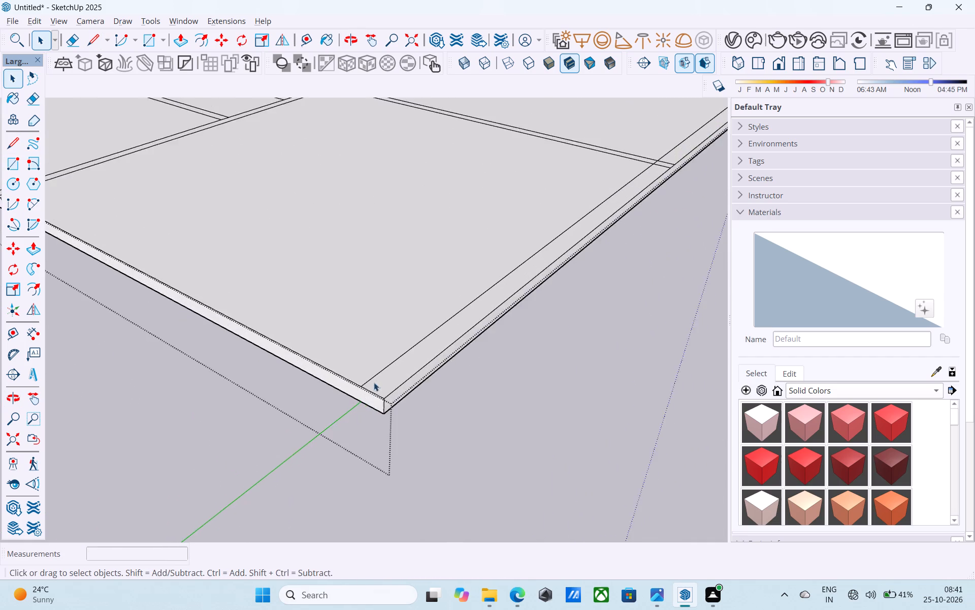
scroll(374, 382, up, 8)
middle_drag(338, 380, 266, 405)
scroll(346, 381, up, 8)
click(355, 379)
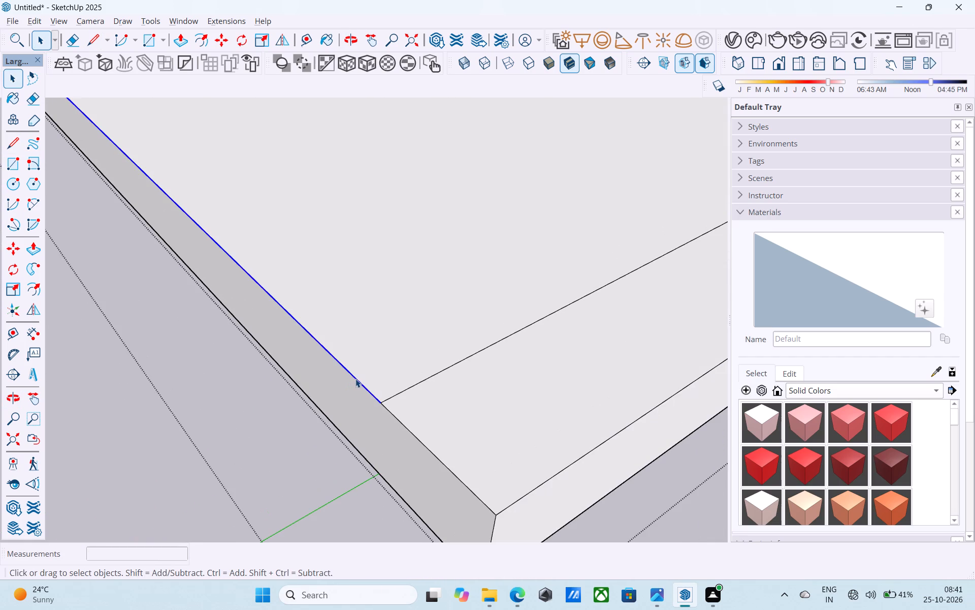
key(m)
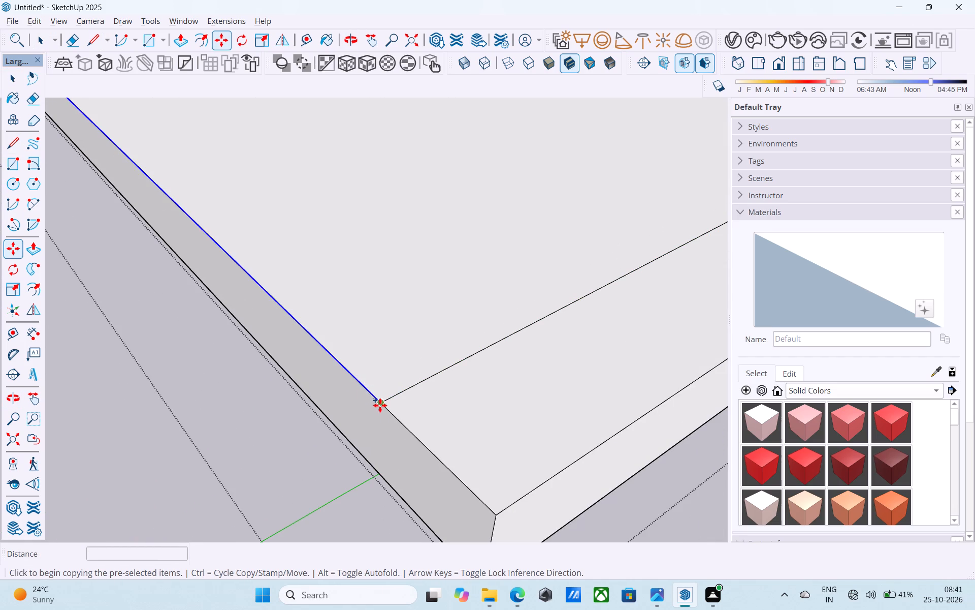
click(380, 405)
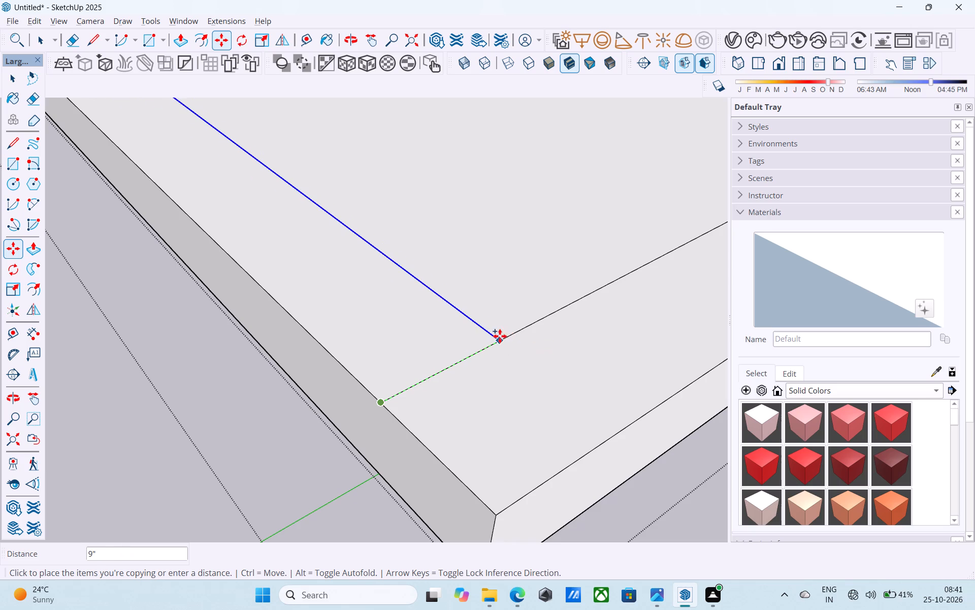
click(500, 336)
Draw a line from the copied edge's corner-side end along the red axis to the inner line of the opposite outer strip.
scroll(502, 337, down, 5)
key(l)
click(503, 338)
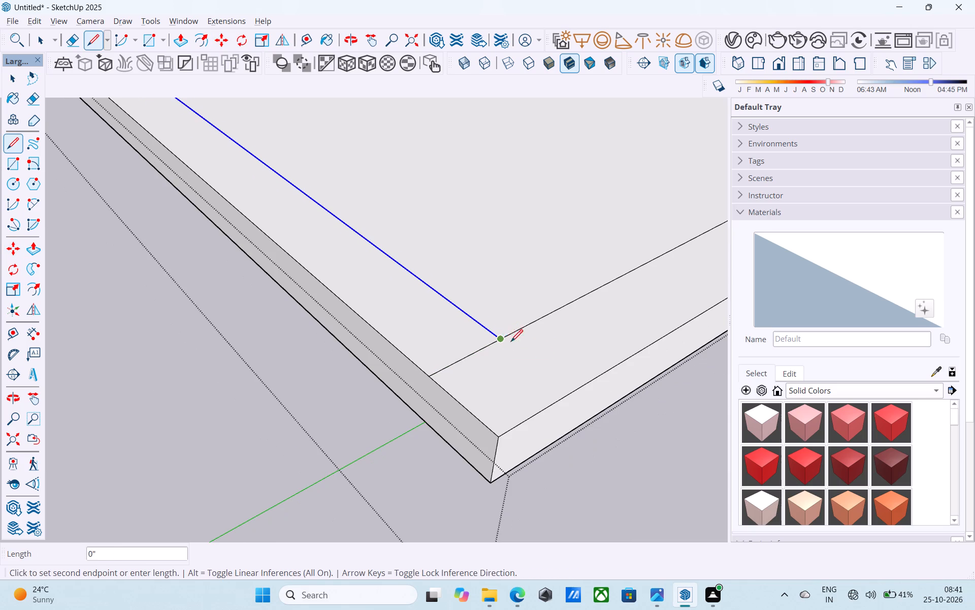
scroll(542, 361, down, 20)
scroll(542, 361, down, 2)
middle_drag(404, 397, 708, 395)
scroll(705, 387, down, 5)
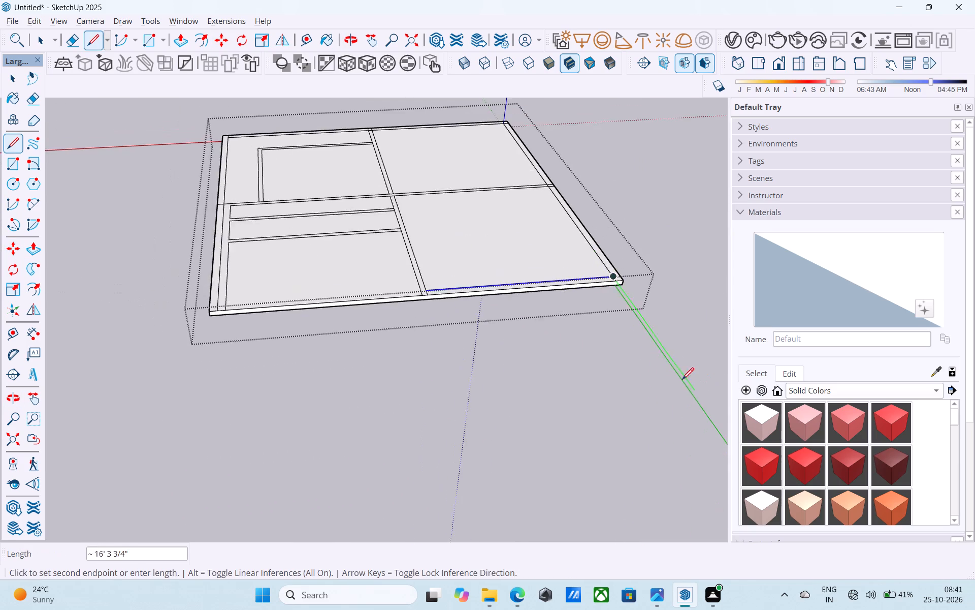
scroll(682, 381, down, 6)
middle_drag(440, 355, 602, 402)
scroll(429, 325, up, 11)
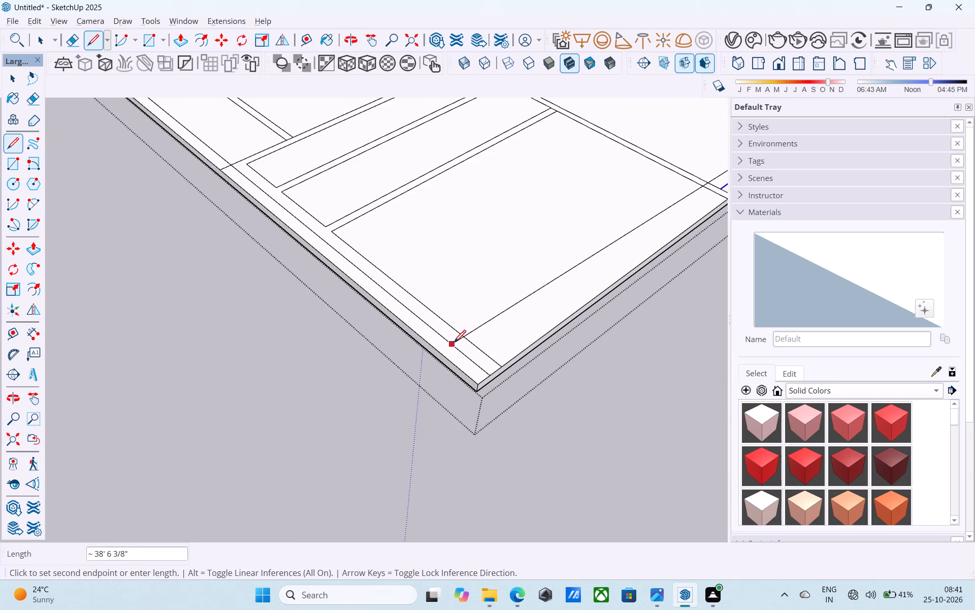
scroll(464, 346, down, 1)
shift+middle_drag(464, 345, 326, 346)
scroll(339, 356, up, 4)
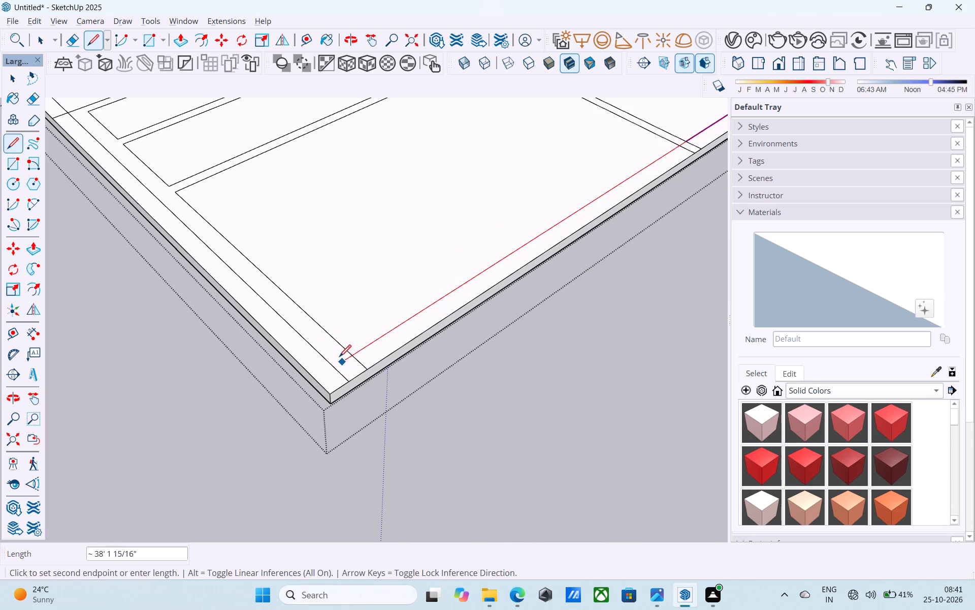
click(335, 363)
Erase the two leftover line ends crossing the outer strip at the slab corner diagonally opposite the origin.
key(e)
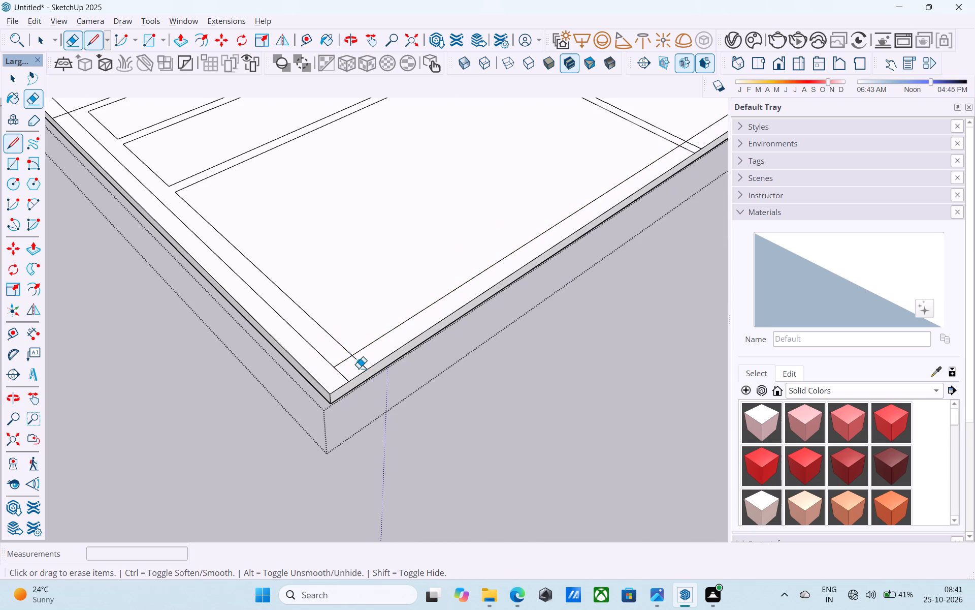
drag(362, 369, 372, 361)
click(343, 373)
Erase the partition line end crossing the outer strip on the slab side at the far end of the red axis.
scroll(321, 395, down, 6)
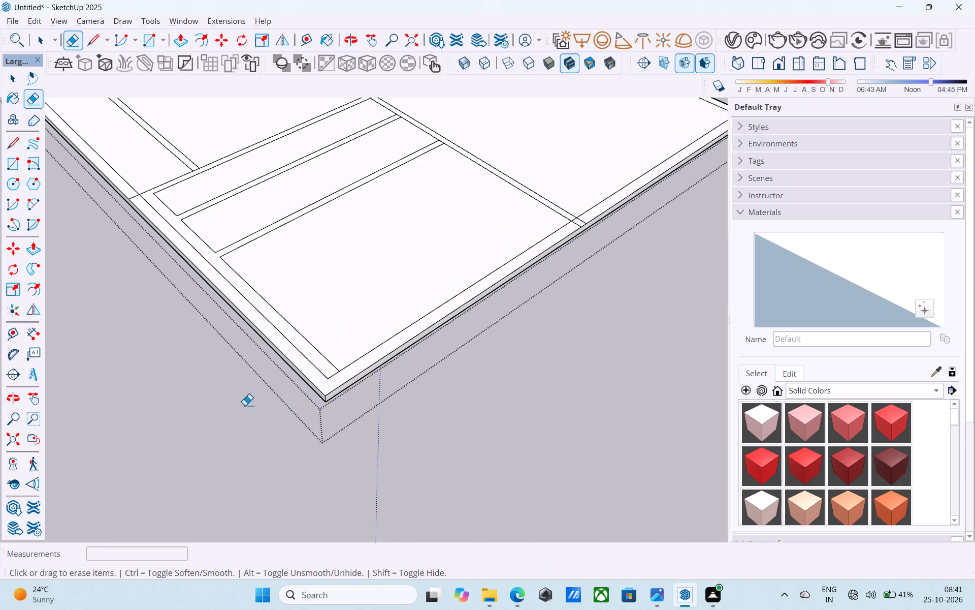
scroll(244, 405, down, 14)
middle_drag(273, 315, 518, 319)
scroll(366, 321, up, 11)
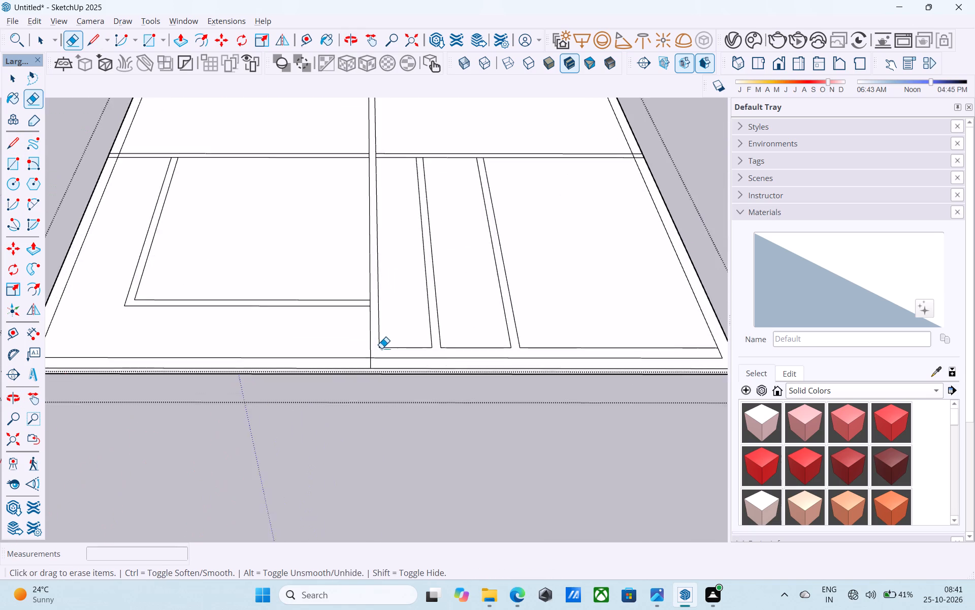
scroll(381, 348, up, 6)
drag(367, 371, 360, 372)
Erase the leftover line end crossing the outer strip at the slab corner on the red axis.
scroll(382, 345, down, 2)
scroll(382, 345, up, 1)
scroll(382, 345, down, 13)
middle_drag(338, 322, 523, 298)
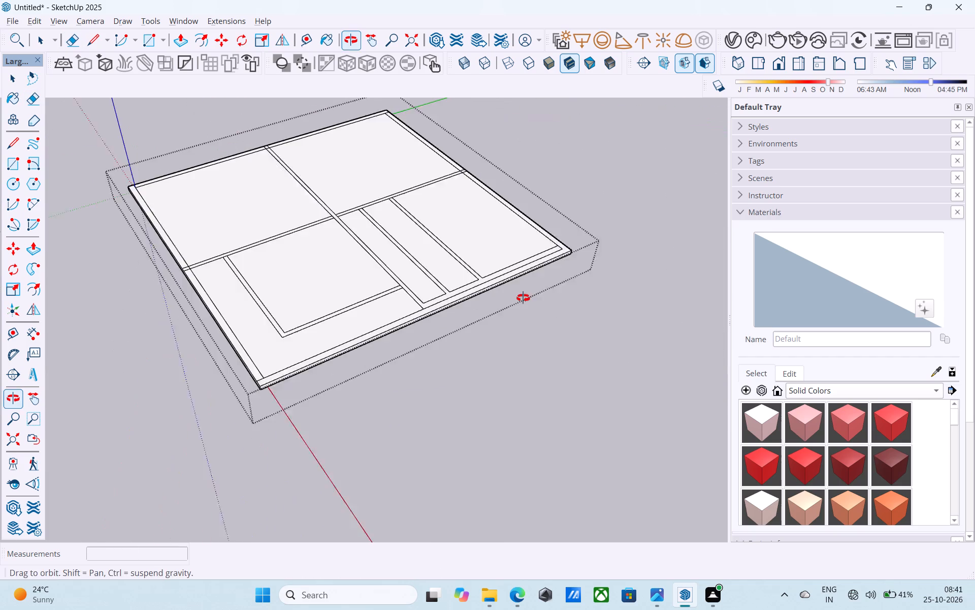
middle_drag(523, 298, 525, 297)
scroll(287, 381, up, 12)
drag(274, 377, 271, 372)
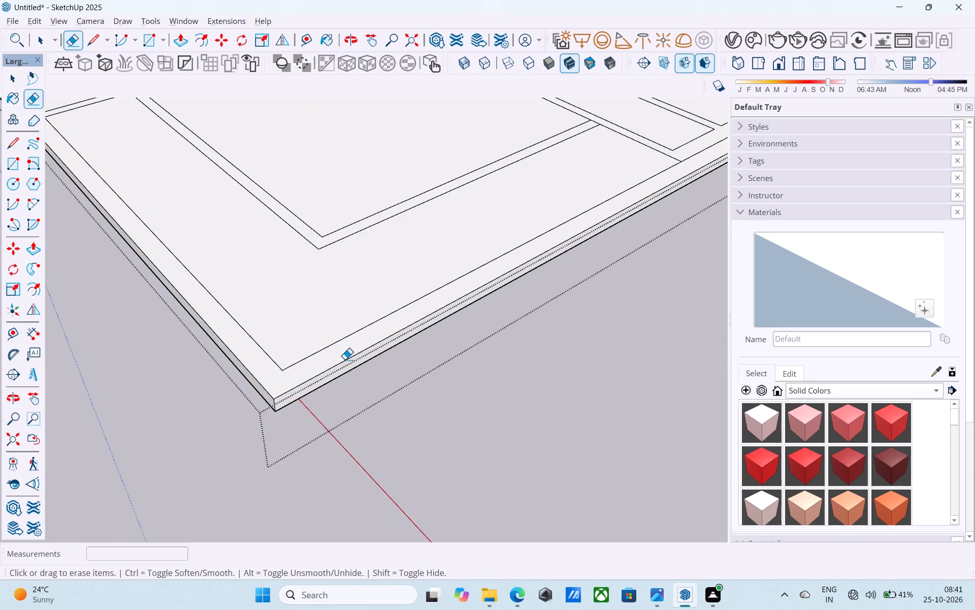
Erase the two partition line ends crossing the outer strip on the slab side along the red axis.
scroll(251, 276, up, 1)
scroll(268, 300, down, 19)
middle_drag(324, 307, 468, 323)
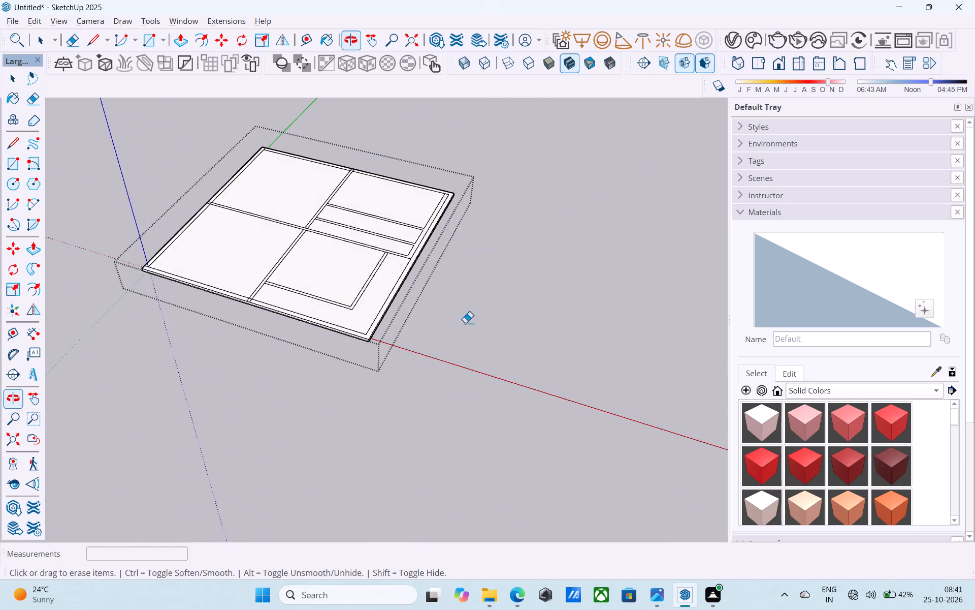
middle_drag(262, 297, 430, 298)
scroll(302, 334, up, 20)
scroll(302, 334, up, 4)
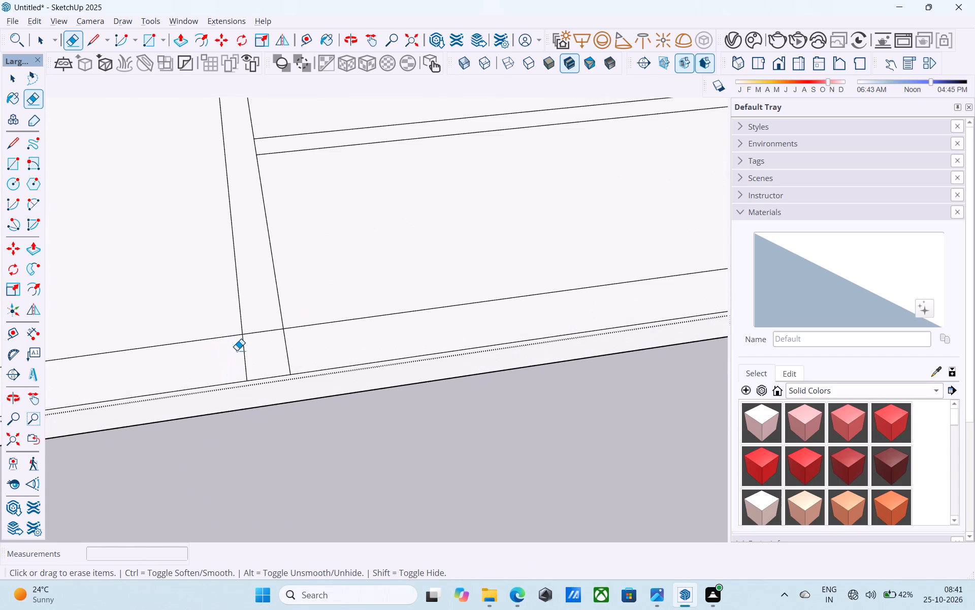
drag(239, 351, 252, 351)
drag(275, 351, 333, 344)
Erase the leftover line end crossing the outer strip at the slab corner beside the origin.
scroll(329, 345, down, 11)
scroll(342, 335, up, 1)
scroll(343, 335, down, 9)
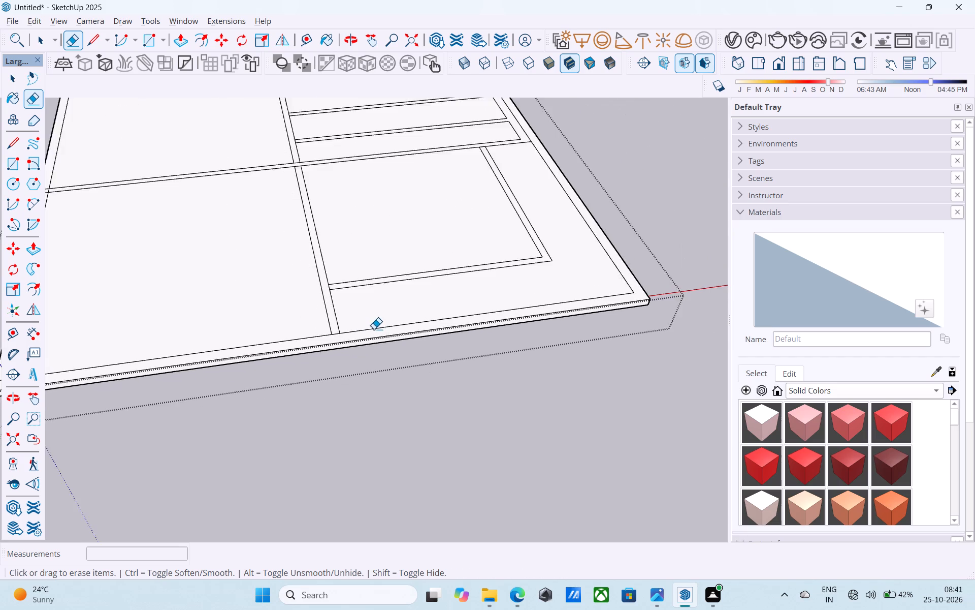
scroll(374, 329, down, 7)
middle_drag(322, 346, 507, 347)
scroll(534, 311, down, 6)
middle_drag(337, 414, 505, 420)
scroll(408, 368, up, 6)
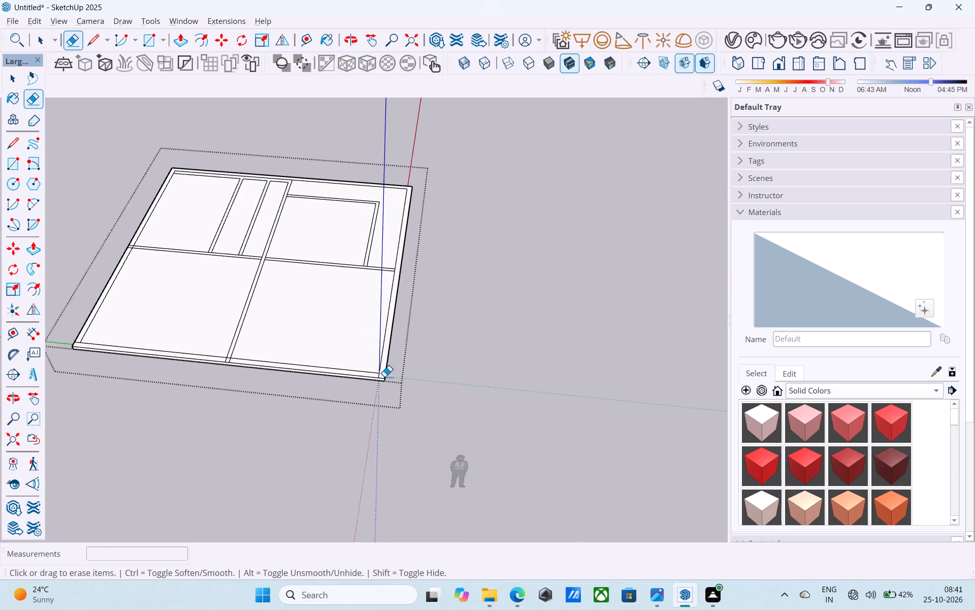
scroll(384, 377, up, 20)
drag(422, 398, 412, 396)
Erase the two partition line ends crossing the outer strip on the slab side along the green axis.
scroll(431, 384, down, 4)
scroll(437, 384, up, 1)
scroll(438, 383, down, 4)
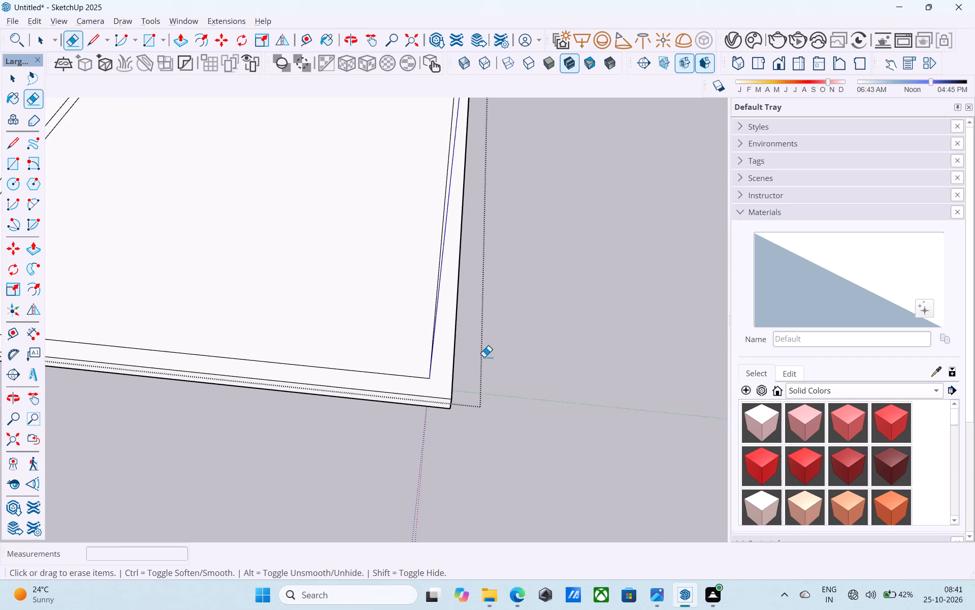
scroll(484, 357, down, 2)
scroll(489, 354, up, 1)
scroll(489, 354, down, 9)
middle_drag(338, 361, 503, 365)
scroll(545, 301, down, 6)
middle_drag(471, 359, 412, 399)
scroll(384, 382, up, 1)
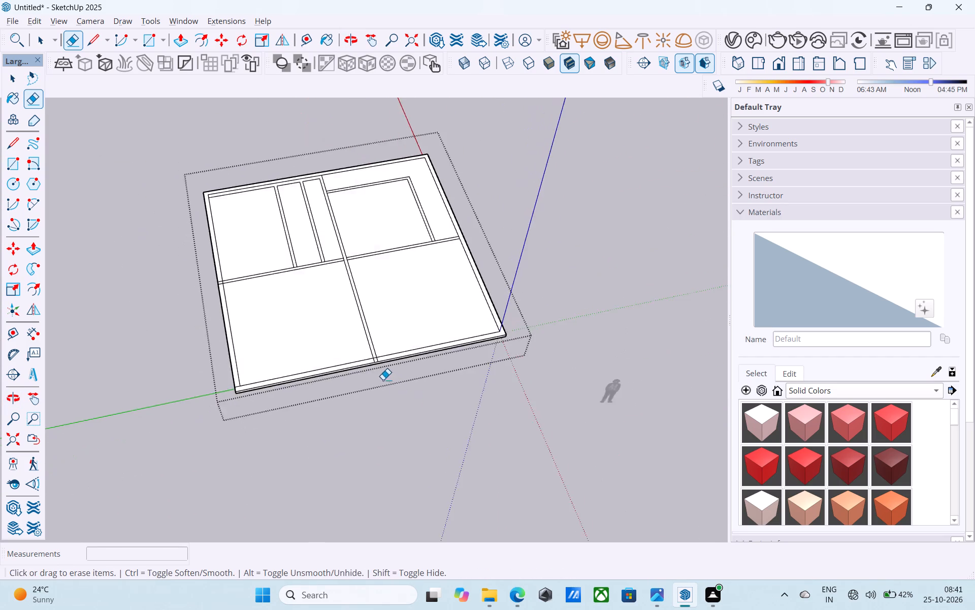
scroll(383, 380, up, 20)
drag(370, 321, 365, 322)
drag(370, 323, 397, 316)
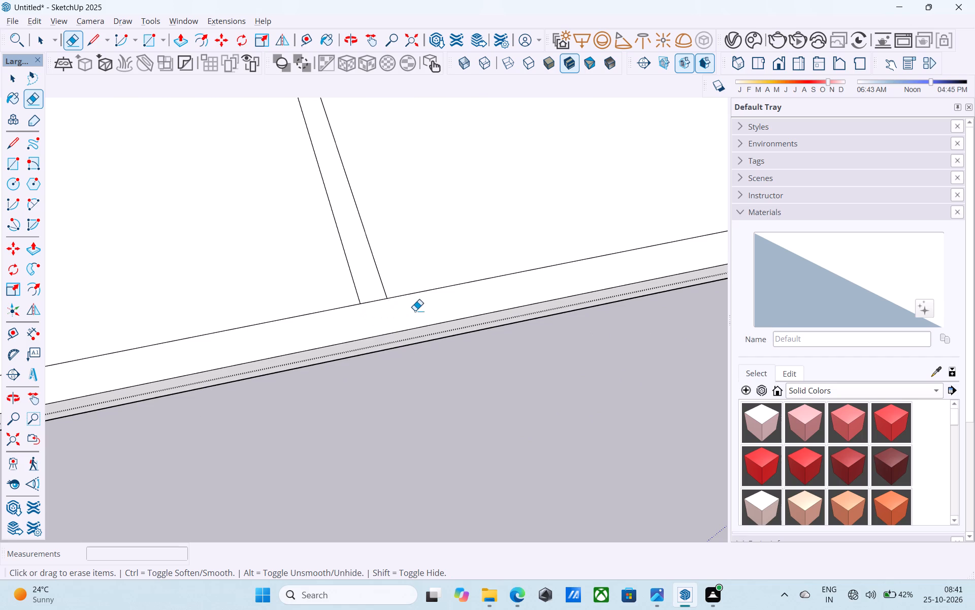
Erase the leftover line end crossing the outer strip at the slab corner on the green axis.
scroll(425, 308, down, 20)
scroll(425, 308, down, 5)
middle_drag(284, 341, 499, 328)
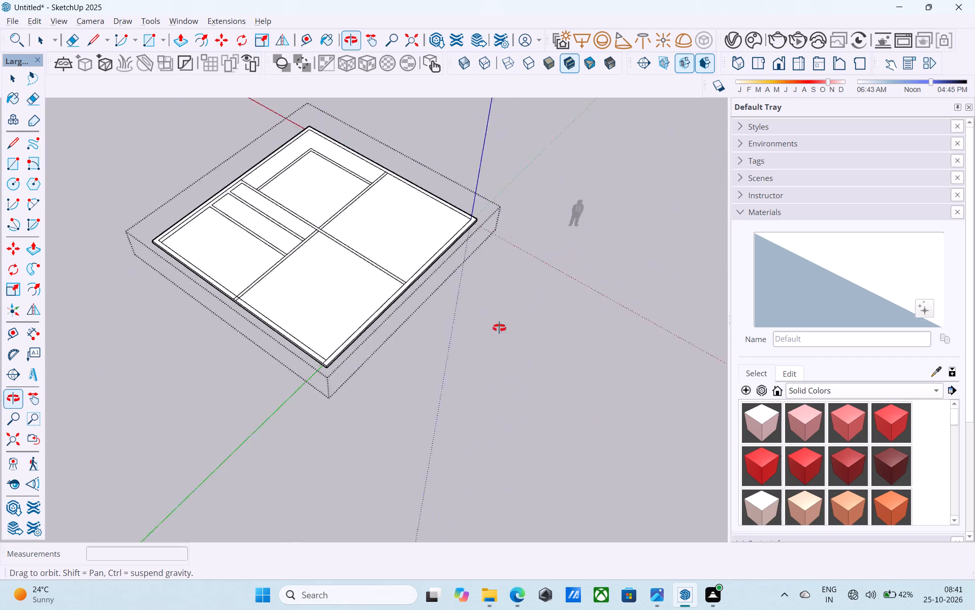
middle_drag(499, 328, 586, 327)
scroll(422, 371, up, 18)
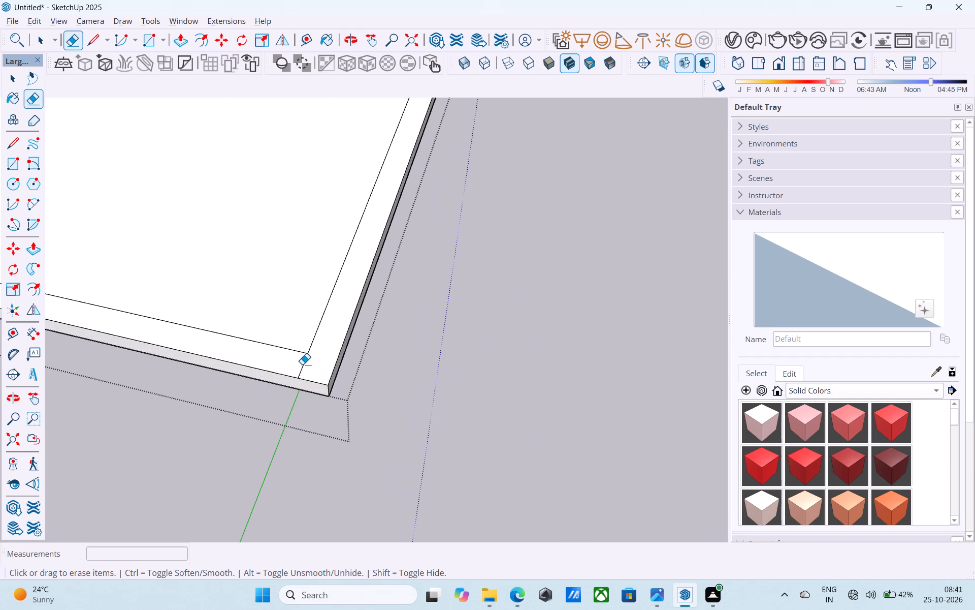
click(302, 364)
scroll(426, 337, down, 18)
middle_drag(332, 342, 421, 331)
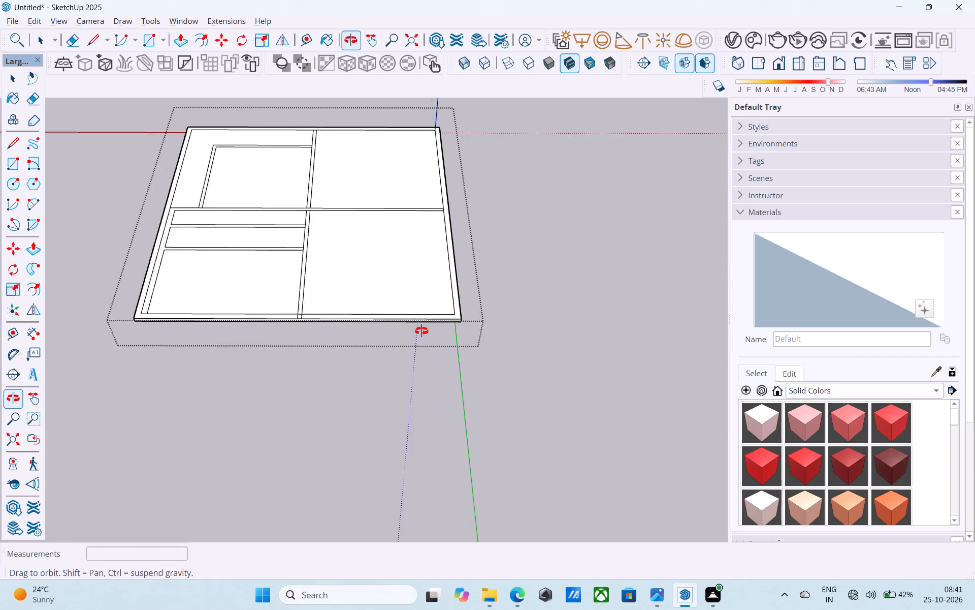
Erase the two cross-partition line ends crossing the outer strip on the side opposite the red axis, plus the short segment closing that partition.
middle_drag(421, 331, 429, 331)
scroll(297, 322, up, 10)
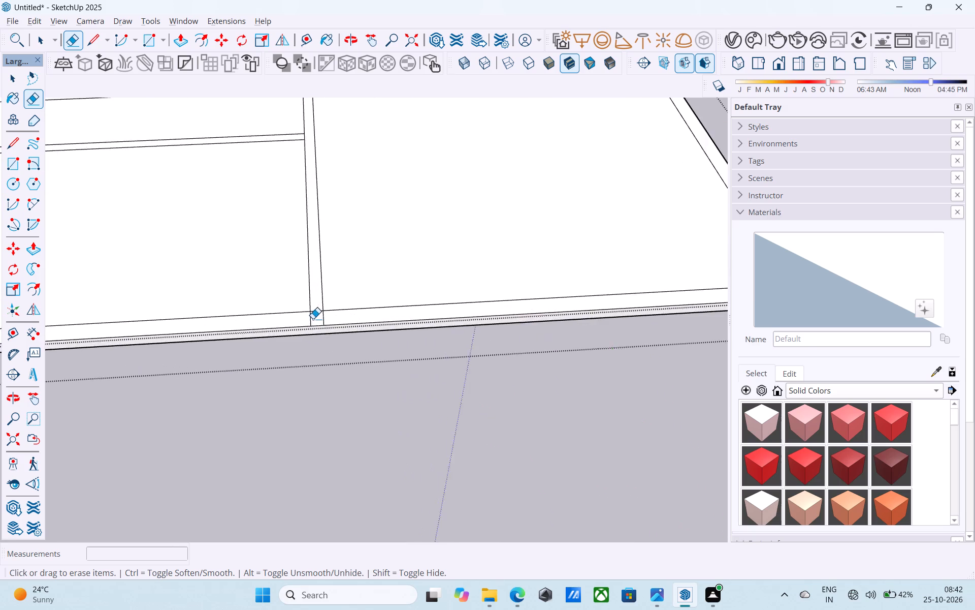
scroll(313, 319, up, 8)
drag(300, 316, 311, 319)
drag(346, 312, 332, 312)
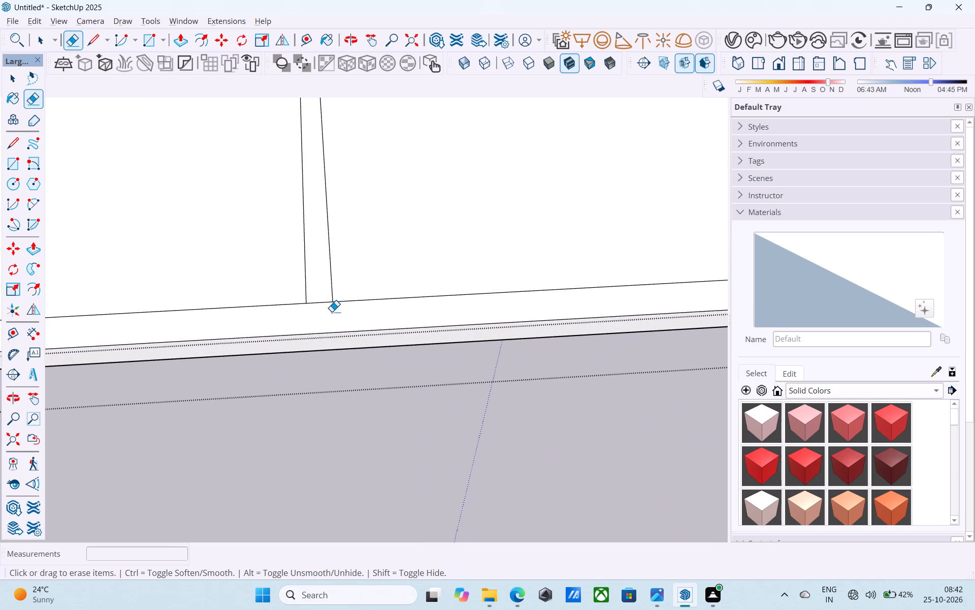
scroll(323, 310, down, 18)
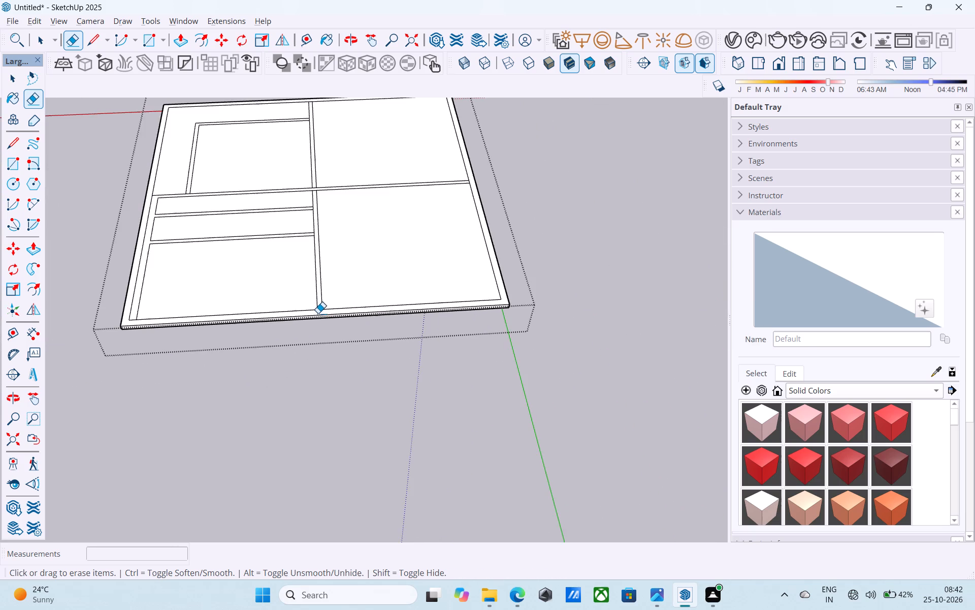
scroll(318, 313, up, 8)
drag(318, 302, 323, 311)
scroll(323, 313, down, 6)
key(space)
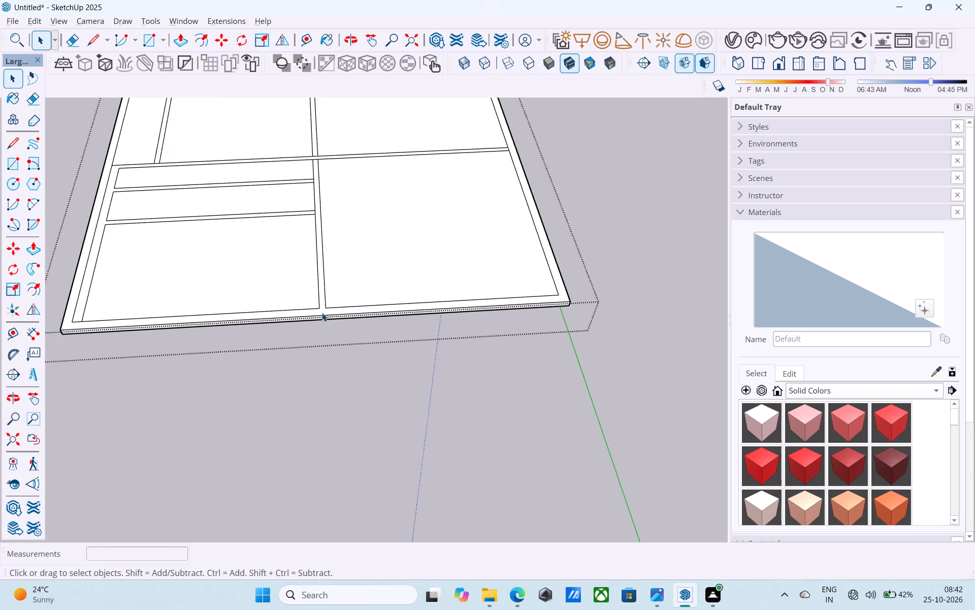
Draw a line extending the central partition's short edge to the outer strip's inner line on the slab side opposite the green axis.
scroll(322, 313, down, 6)
middle_drag(387, 320, 575, 323)
middle_drag(377, 332, 659, 303)
scroll(628, 286, down, 5)
middle_drag(561, 306, 549, 380)
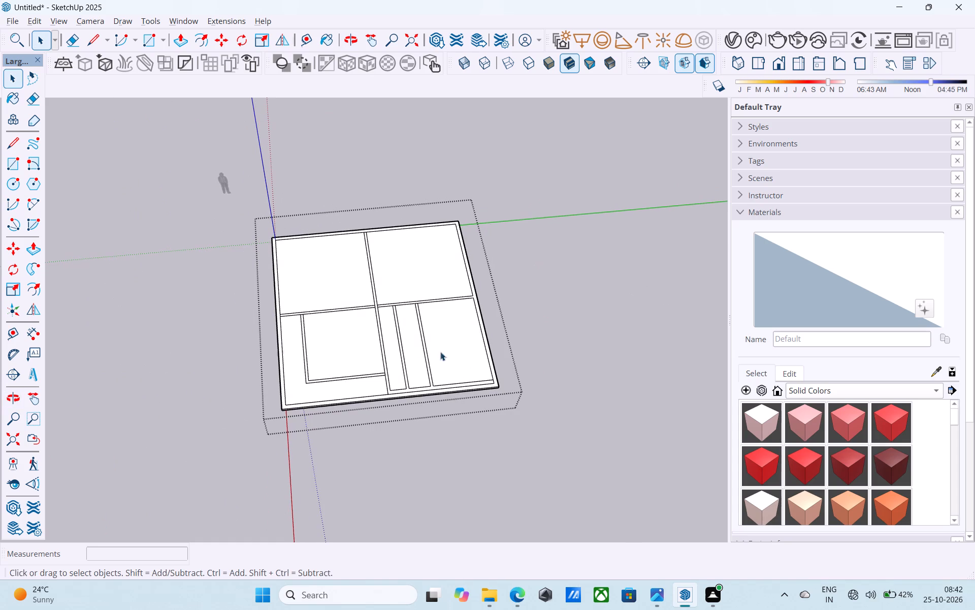
scroll(404, 402, up, 12)
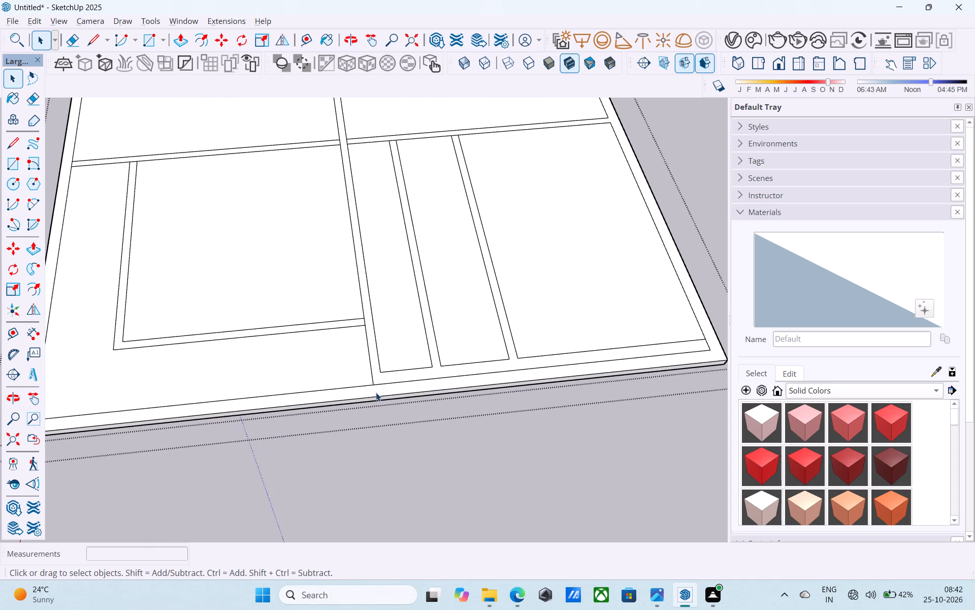
scroll(376, 392, up, 7)
key(l)
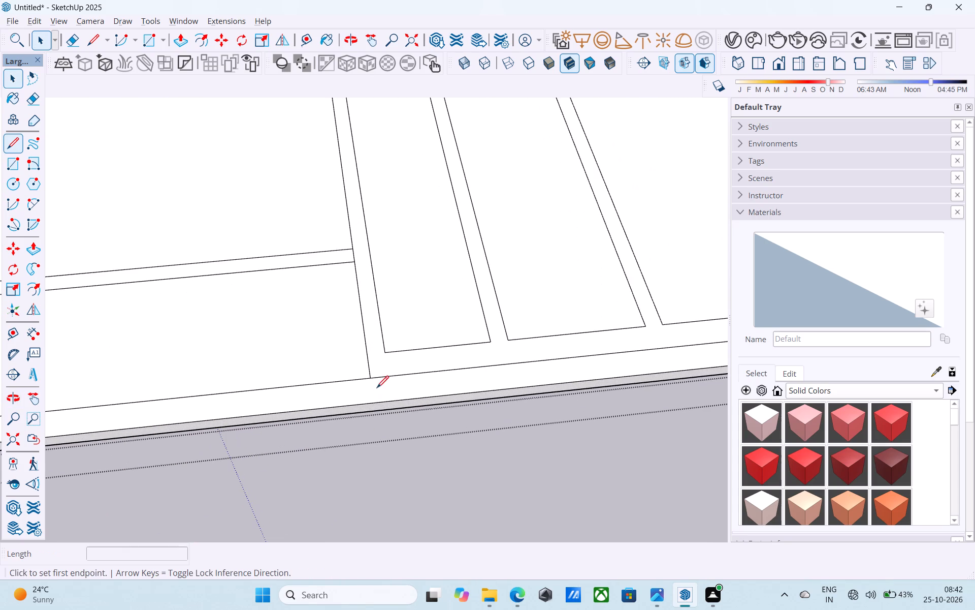
click(385, 355)
click(389, 376)
key(space)
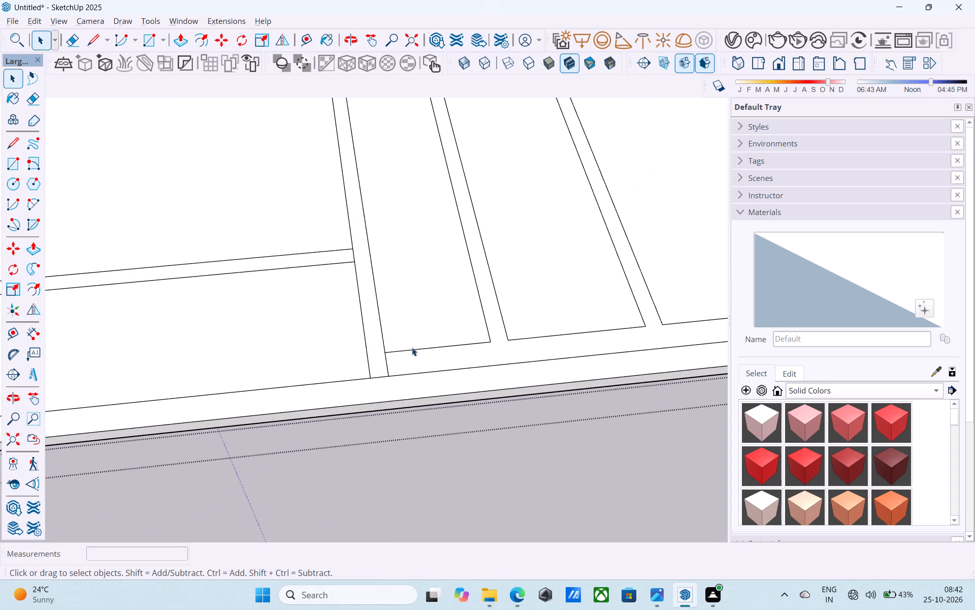
Draw four 9" lines extending both edges of the two narrow-room partitions to the outer strip on the side opposite the green axis.
scroll(413, 347, down, 14)
scroll(444, 351, up, 5)
key(l)
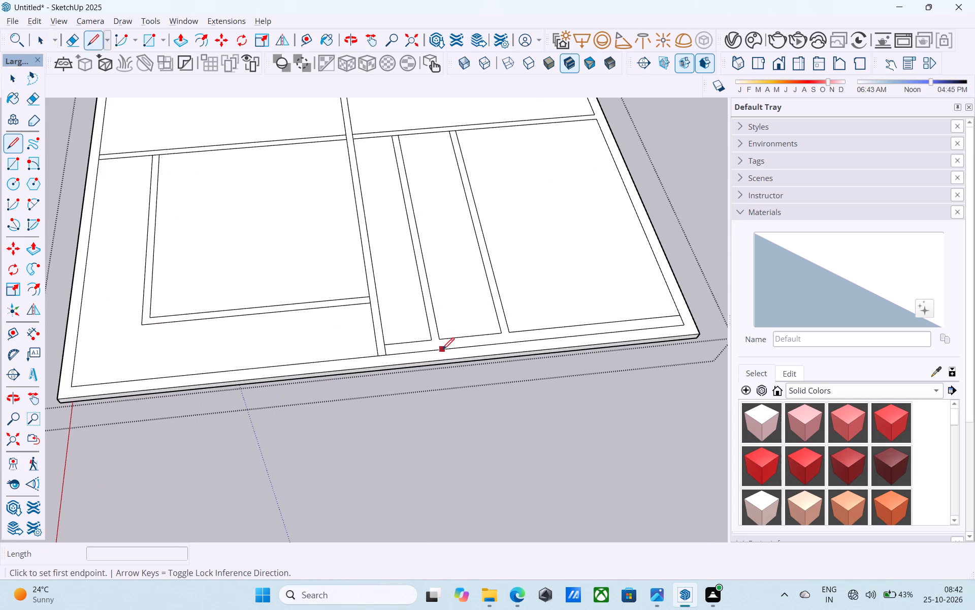
scroll(440, 345, up, 7)
click(426, 333)
click(432, 355)
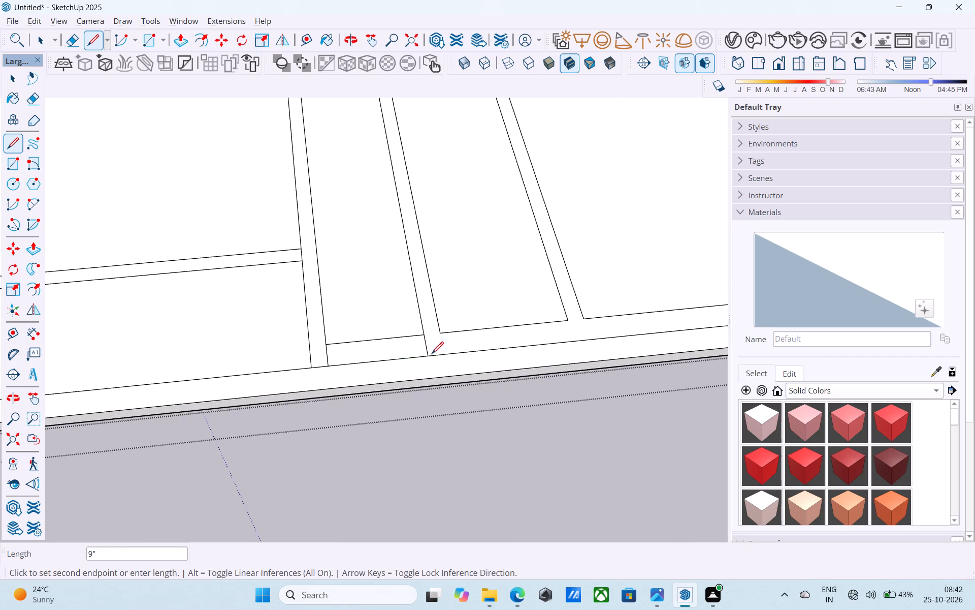
click(438, 334)
click(447, 357)
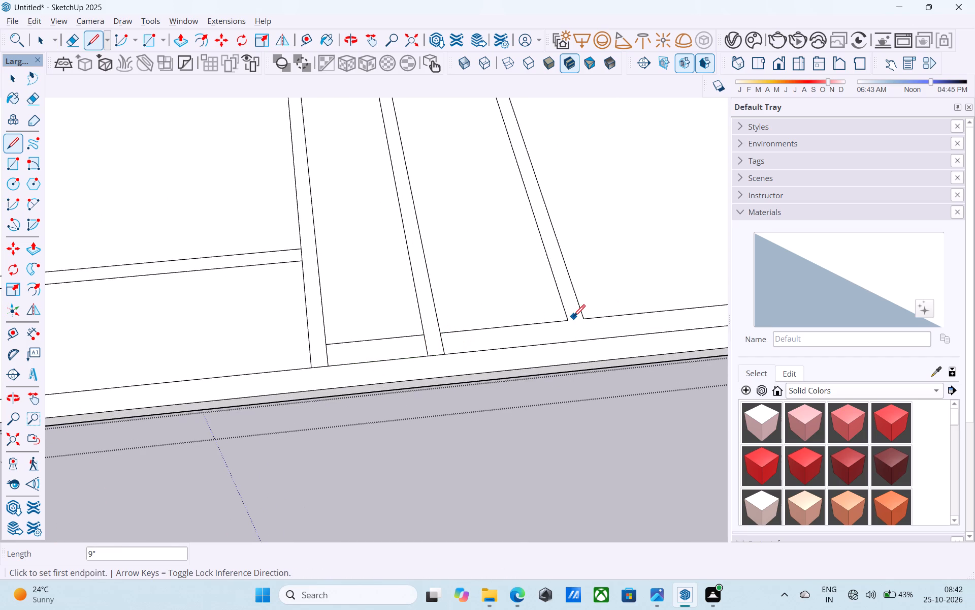
click(569, 320)
click(575, 341)
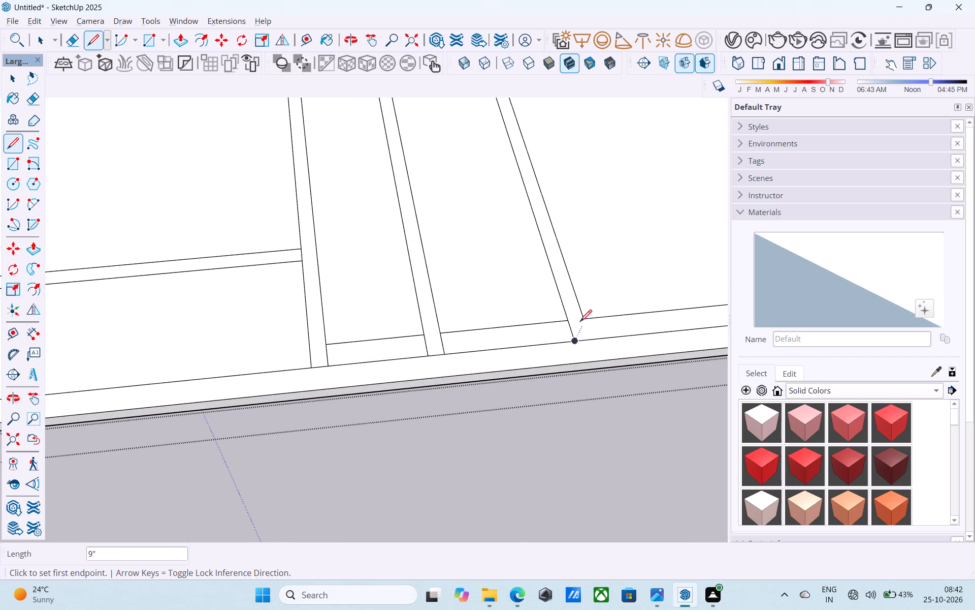
click(580, 321)
click(588, 339)
Erase the three redundant inner room-end lines running parallel to the outer strip on the side opposite the green axis.
key(e)
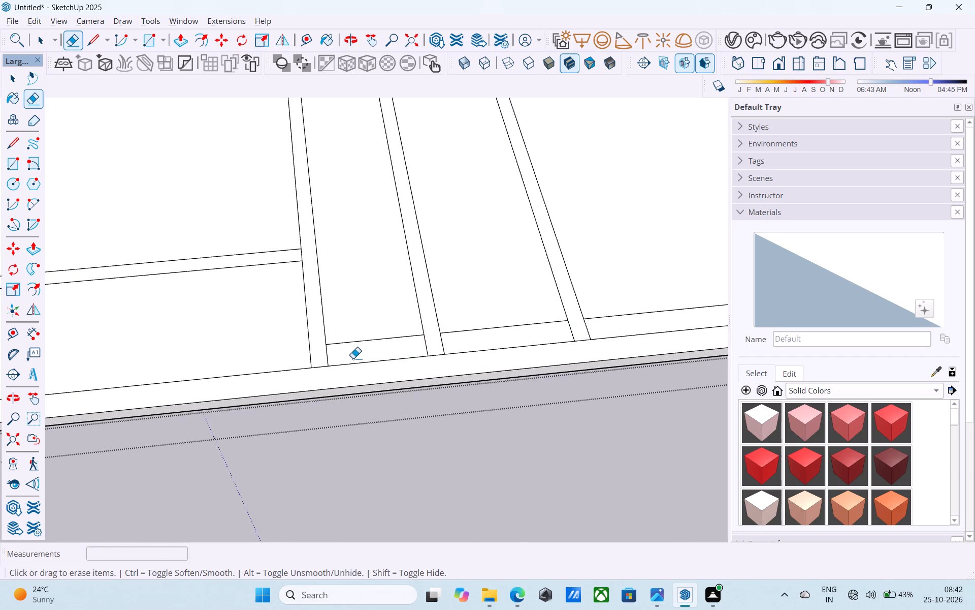
drag(345, 345, 348, 333)
drag(463, 337, 471, 313)
scroll(261, 364, down, 6)
scroll(460, 348, up, 7)
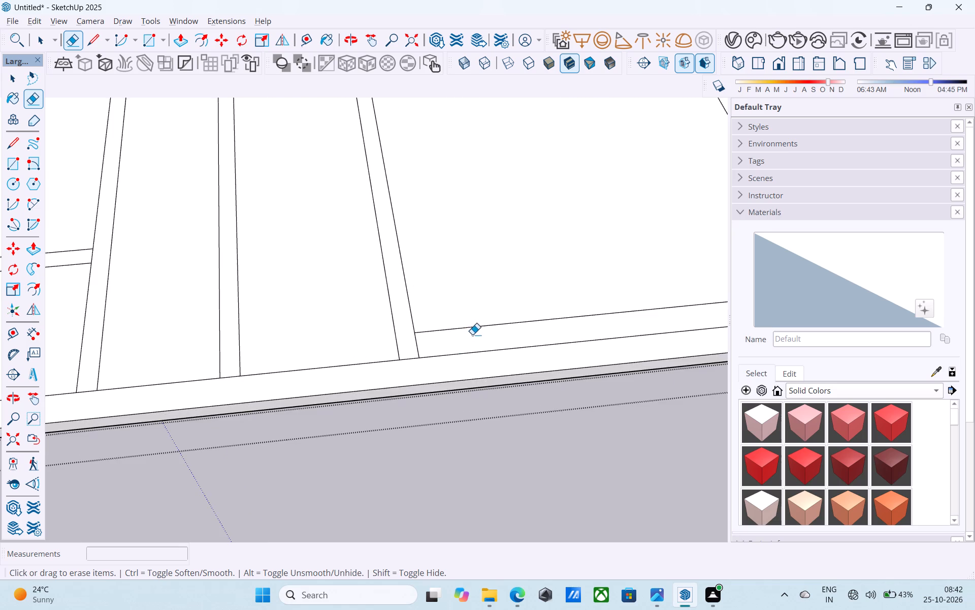
drag(473, 333, 478, 314)
Erase the short segments closing the three partition ends so they open into the outer strip opposite the green axis.
scroll(467, 314, down, 13)
scroll(316, 358, up, 7)
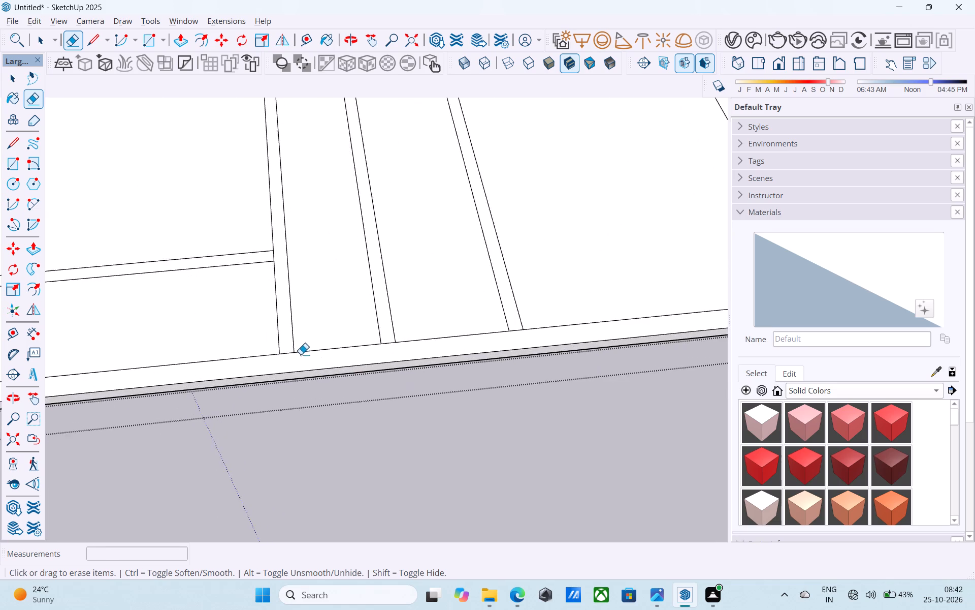
scroll(301, 354, up, 8)
click(286, 356)
click(484, 337)
scroll(356, 359, down, 6)
scroll(564, 330, up, 6)
drag(573, 337, 575, 330)
key(space)
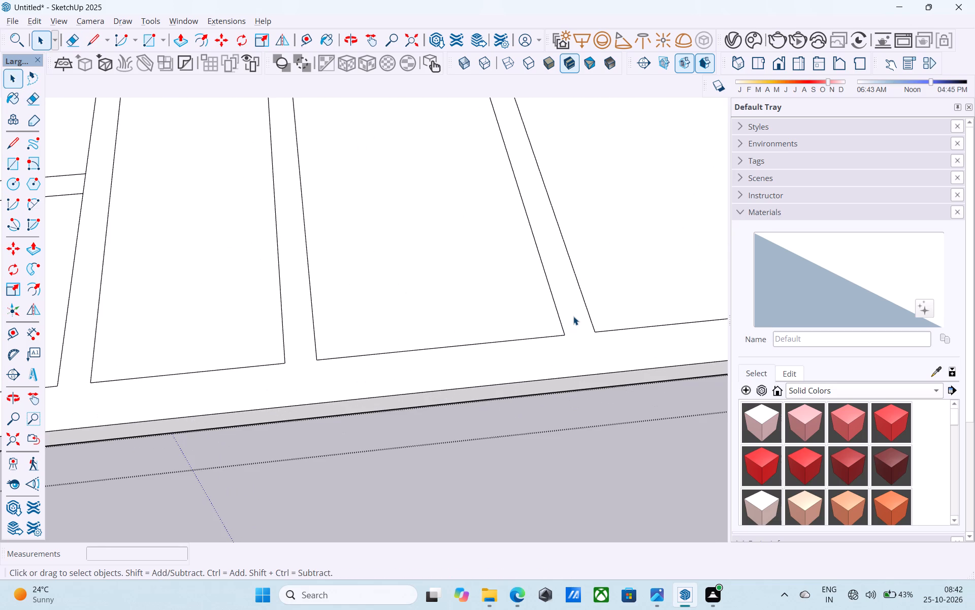
Erase the short segment closing the cross partition's end at the outer strip on the slab side along the red axis.
scroll(573, 316, down, 10)
scroll(572, 316, up, 1)
scroll(572, 316, down, 16)
middle_drag(570, 324, 573, 409)
scroll(430, 282, up, 7)
scroll(336, 228, up, 5)
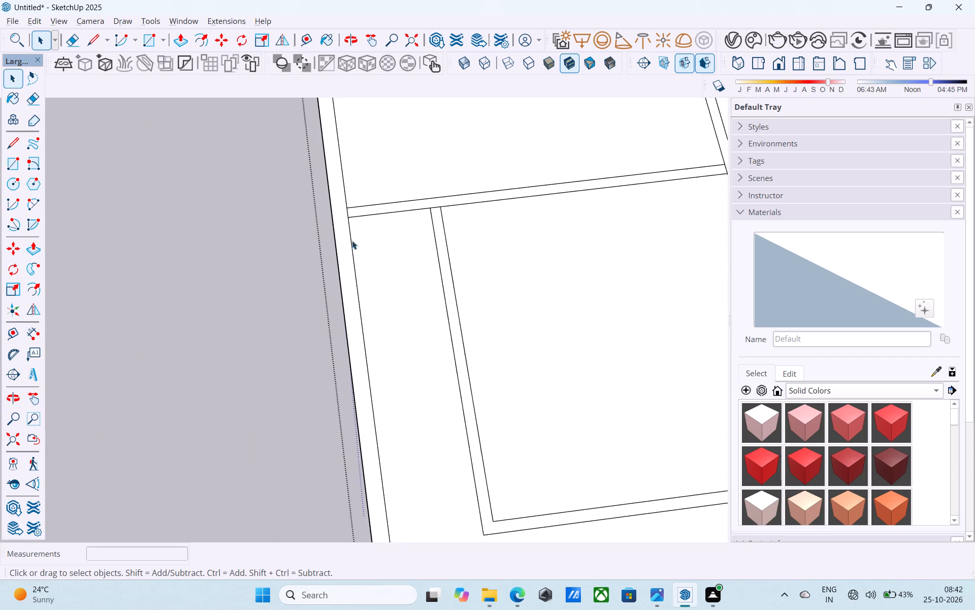
scroll(352, 240, up, 13)
key(e)
click(330, 194)
drag(339, 190, 331, 188)
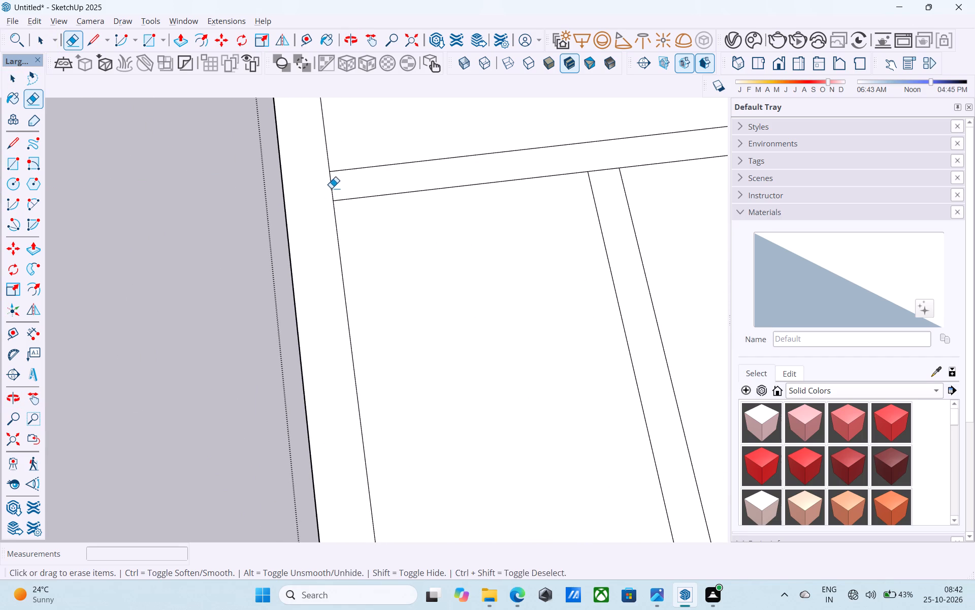
drag(331, 188, 324, 187)
key(space)
Examine the wall layout from several angles, checking the partition junctions and outer strips for leftover lines.
scroll(320, 210, down, 11)
scroll(514, 196, down, 6)
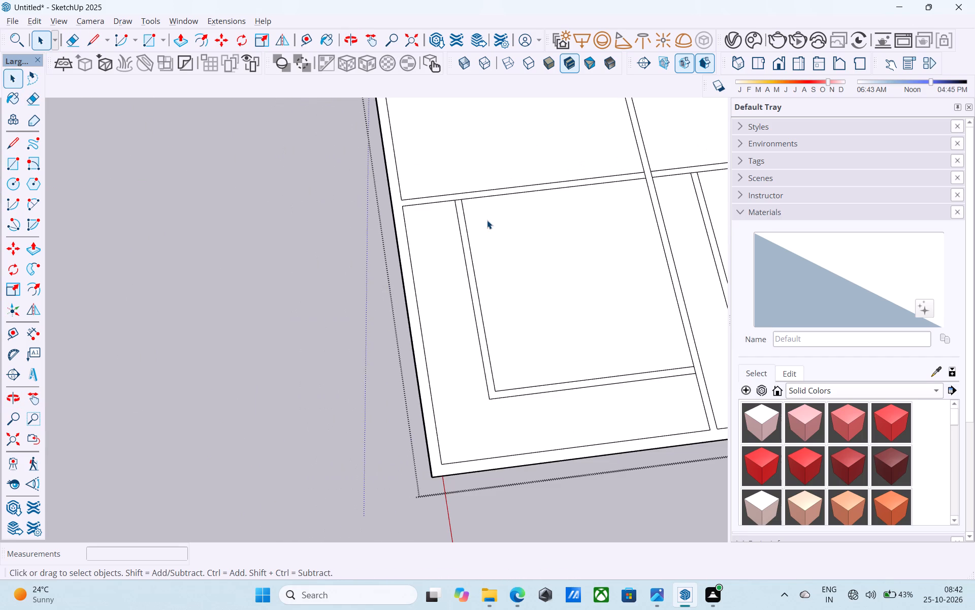
scroll(493, 272, down, 10)
middle_drag(466, 290, 456, 219)
drag(447, 218, 383, 245)
scroll(386, 229, down, 5)
middle_drag(402, 264, 401, 236)
scroll(405, 237, up, 1)
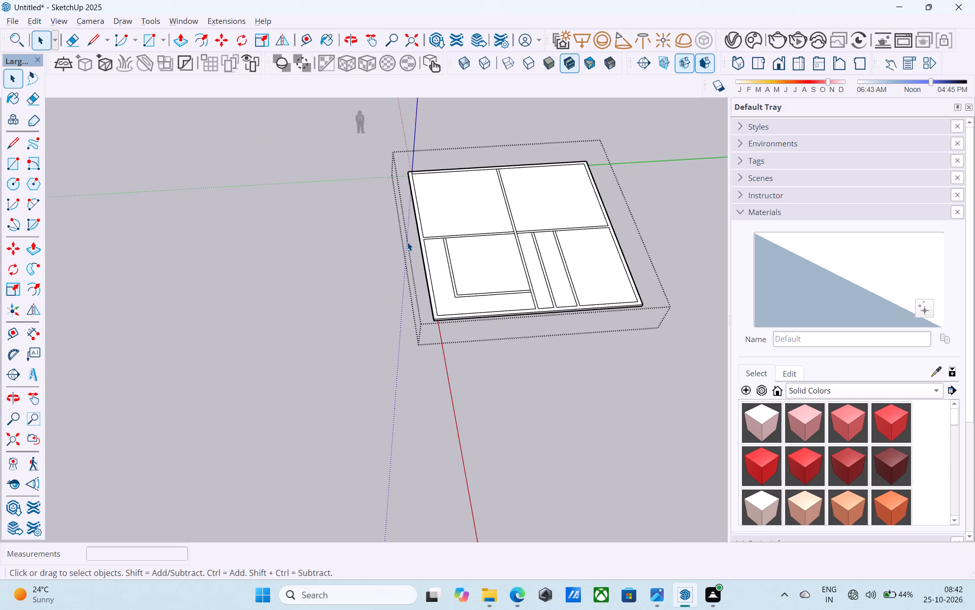
scroll(404, 242, down, 6)
middle_drag(404, 241, 430, 200)
scroll(479, 230, up, 6)
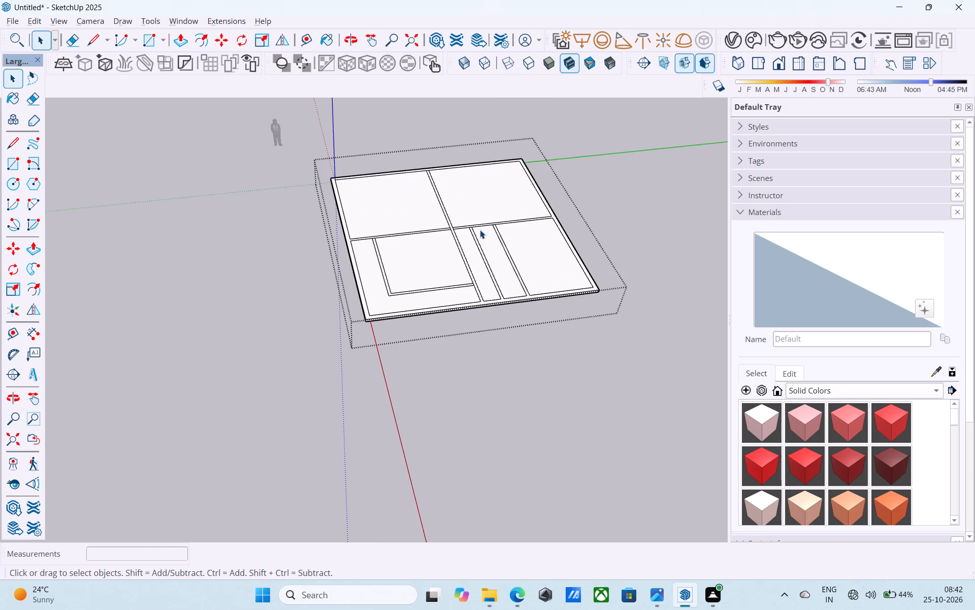
scroll(480, 227, down, 6)
middle_drag(460, 230, 424, 354)
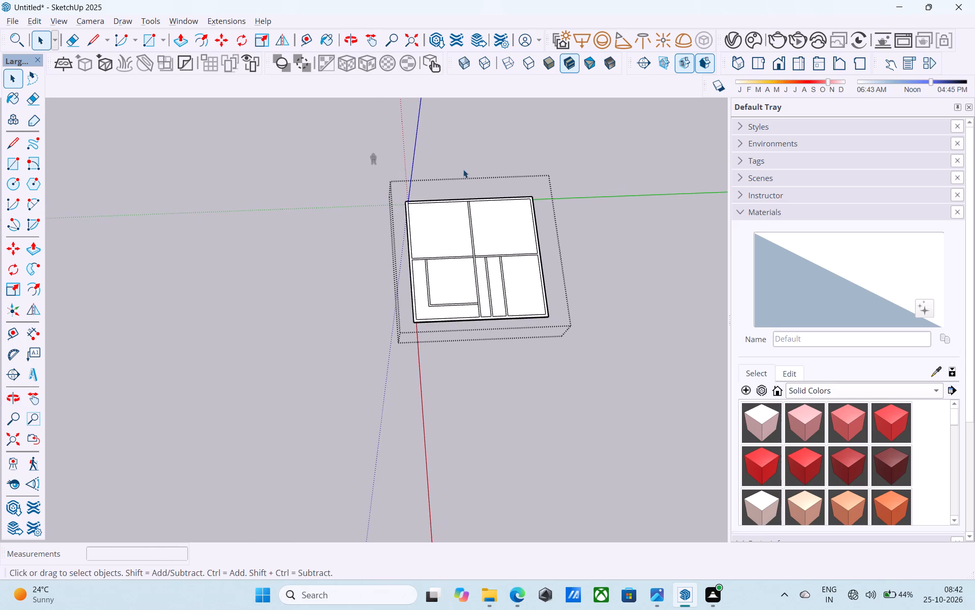
middle_drag(463, 169, 463, 163)
scroll(474, 176, up, 5)
scroll(507, 301, up, 1)
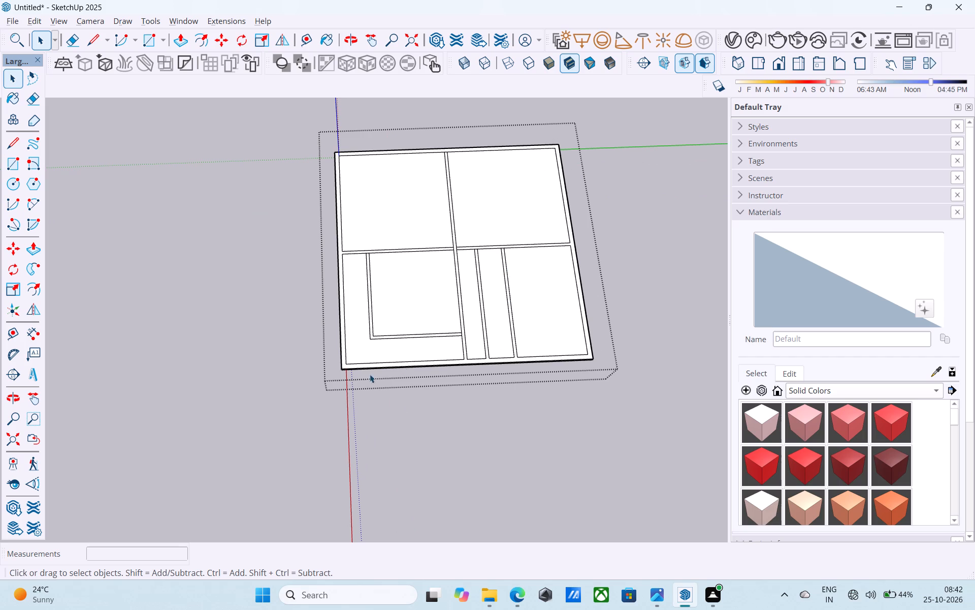
scroll(369, 374, up, 10)
scroll(336, 345, down, 12)
middle_drag(329, 335, 378, 280)
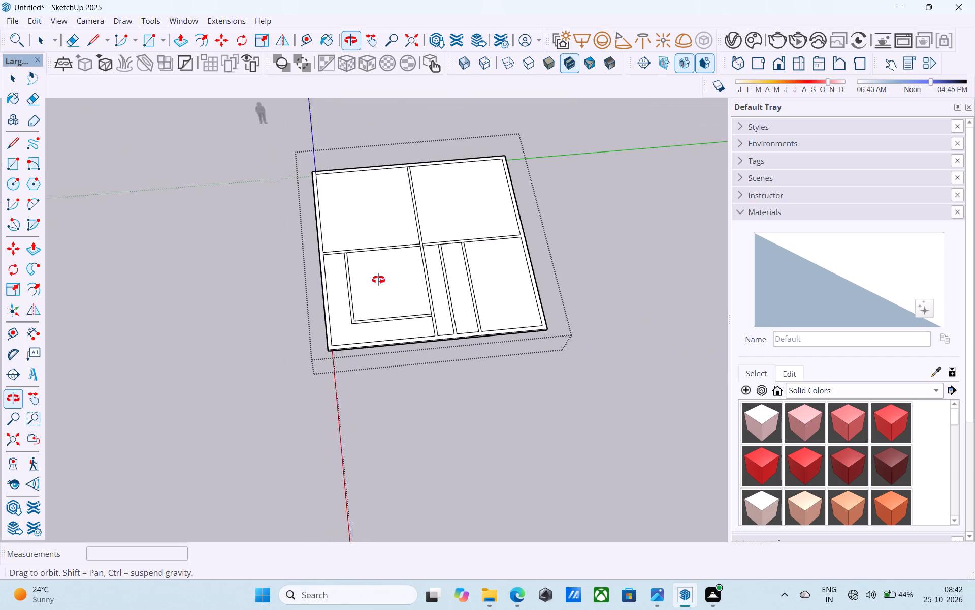
middle_drag(378, 280, 431, 245)
scroll(368, 327, up, 6)
middle_drag(366, 322, 326, 399)
scroll(189, 360, down, 6)
middle_drag(184, 363, 188, 357)
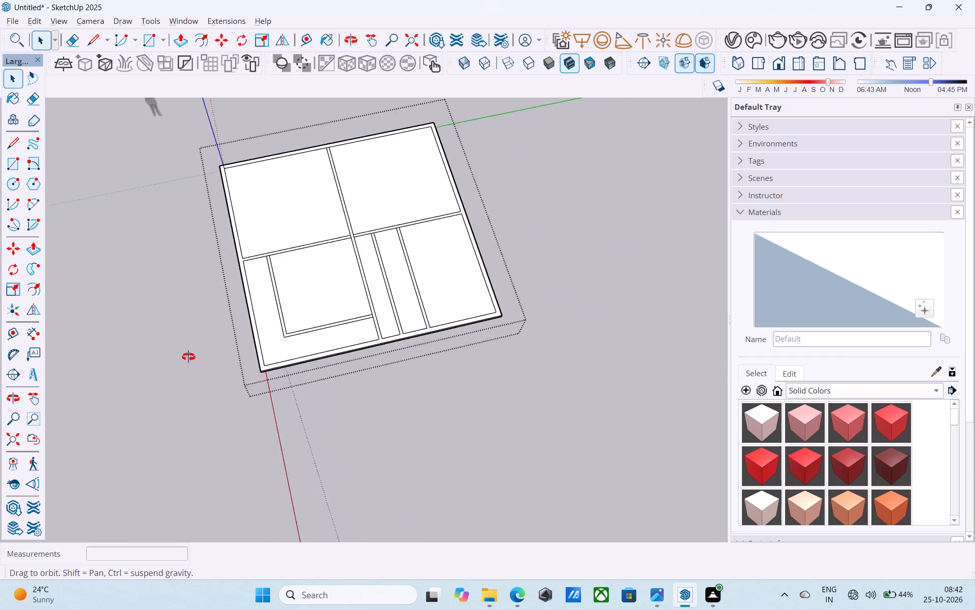
middle_drag(188, 357, 149, 347)
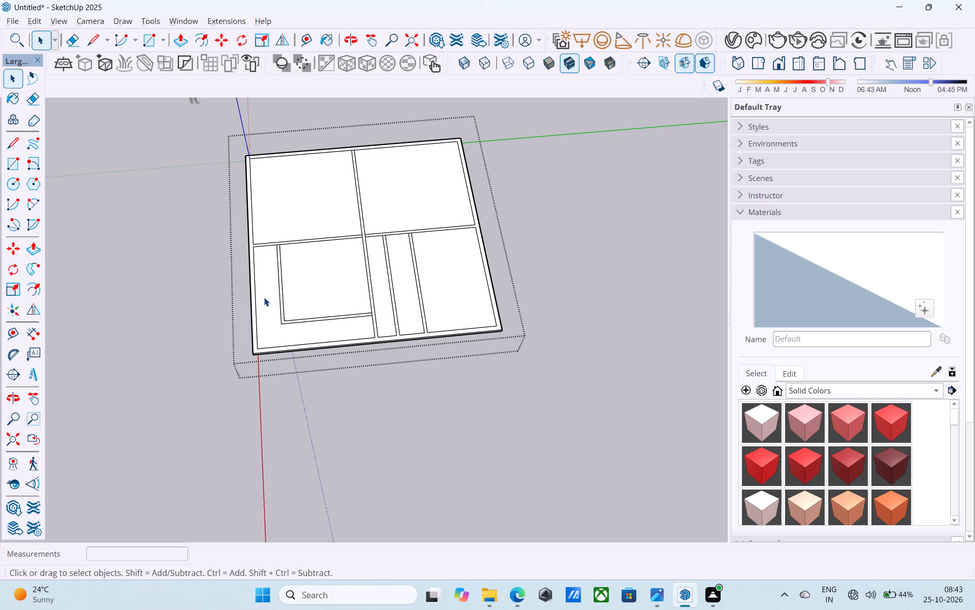
scroll(274, 299, down, 7)
middle_drag(297, 314, 406, 256)
scroll(395, 279, up, 7)
scroll(317, 318, up, 1)
middle_drag(317, 318, 265, 336)
scroll(282, 322, down, 5)
middle_drag(282, 322, 305, 343)
scroll(305, 346, up, 12)
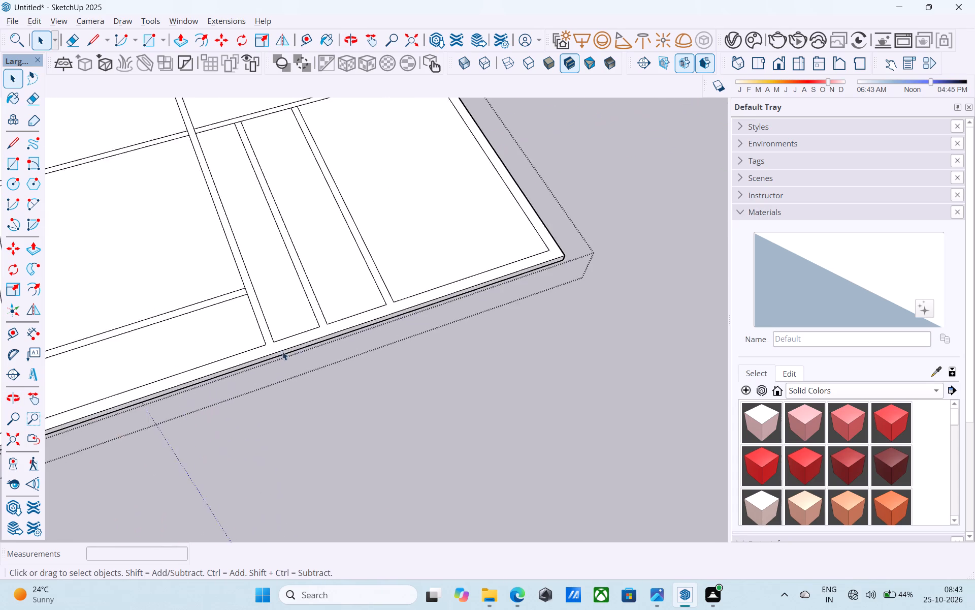
scroll(282, 351, up, 9)
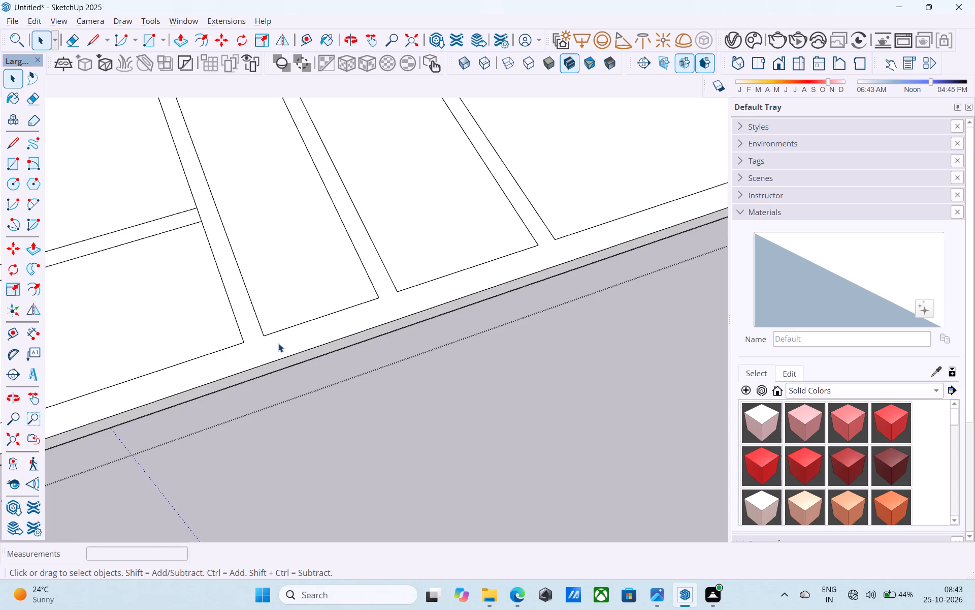
scroll(278, 343, down, 17)
scroll(556, 252, up, 2)
scroll(556, 252, down, 2)
middle_drag(498, 275, 484, 352)
scroll(327, 345, up, 7)
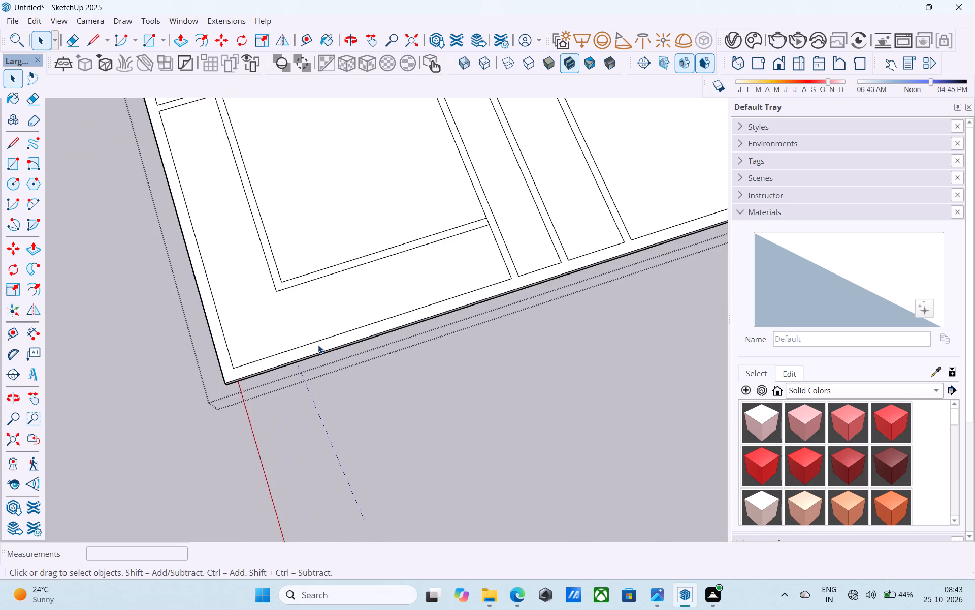
scroll(317, 342, down, 7)
middle_drag(318, 335, 388, 232)
middle_drag(437, 267, 437, 267)
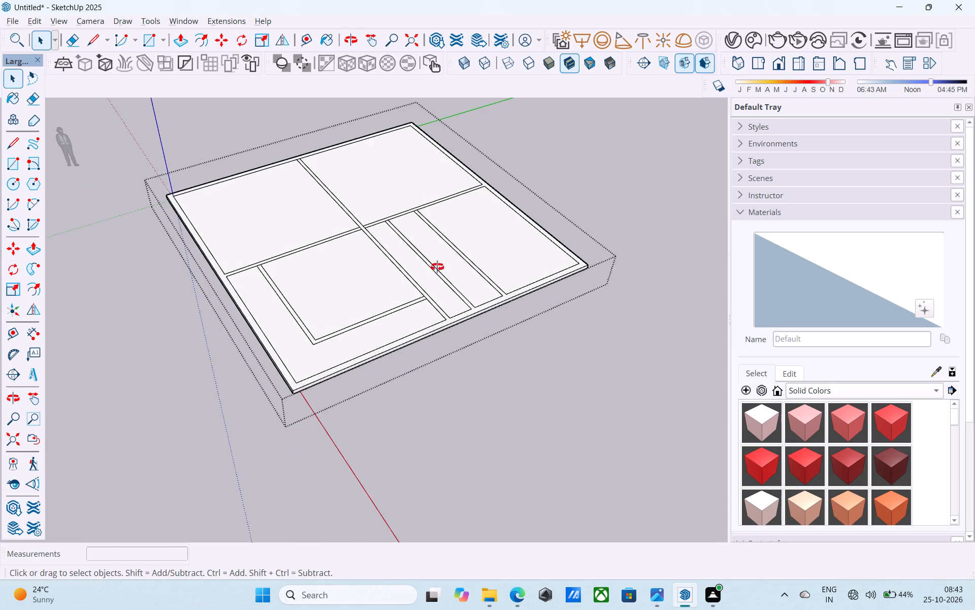
middle_drag(437, 267, 472, 230)
shift+middle_drag(382, 318, 366, 311)
scroll(373, 311, up, 10)
scroll(314, 332, down, 6)
middle_drag(315, 332, 311, 322)
scroll(309, 325, up, 5)
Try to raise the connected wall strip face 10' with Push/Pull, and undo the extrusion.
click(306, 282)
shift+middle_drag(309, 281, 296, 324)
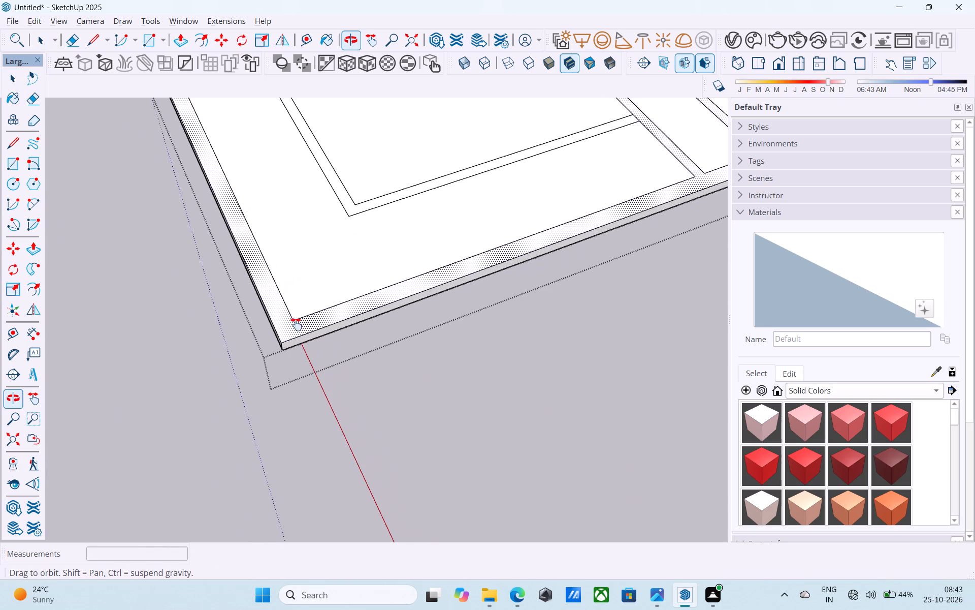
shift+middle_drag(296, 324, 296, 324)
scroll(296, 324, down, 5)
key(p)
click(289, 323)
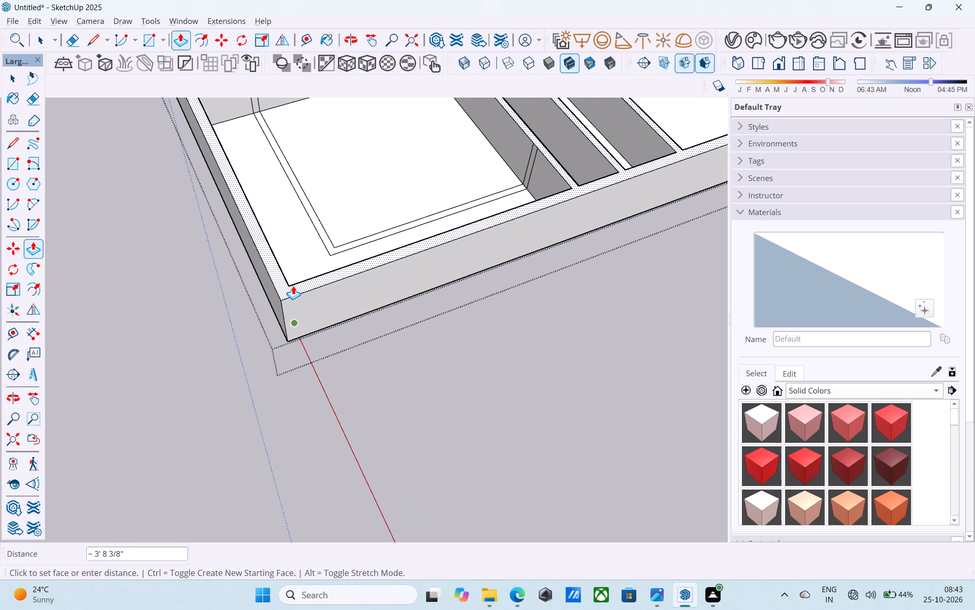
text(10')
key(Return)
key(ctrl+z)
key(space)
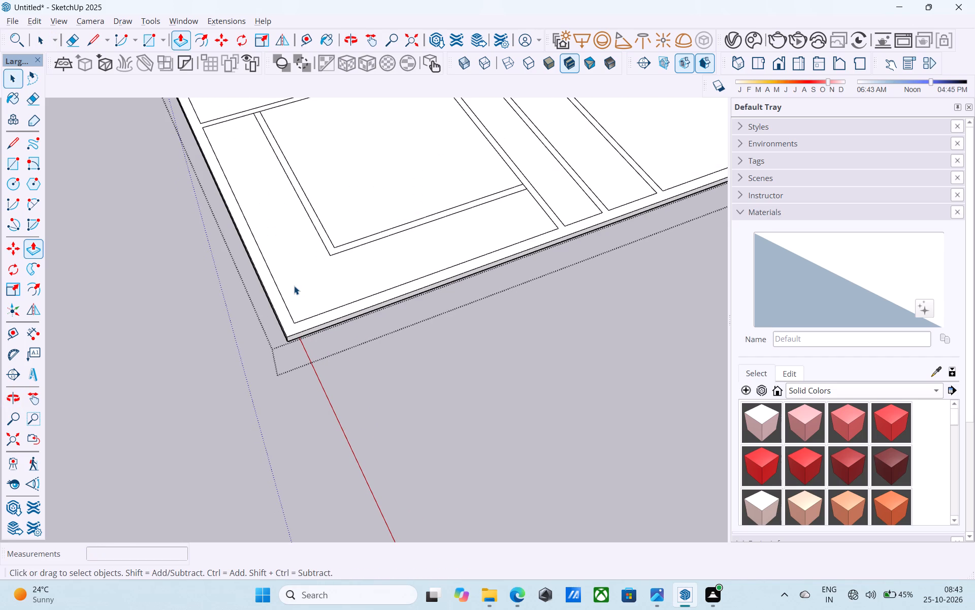
Draw dividing lines across the outer strip beside the cross partition and across the middle partition at the L-shaped partition's outer edge.
shift+middle_drag(287, 263, 262, 429)
key(l)
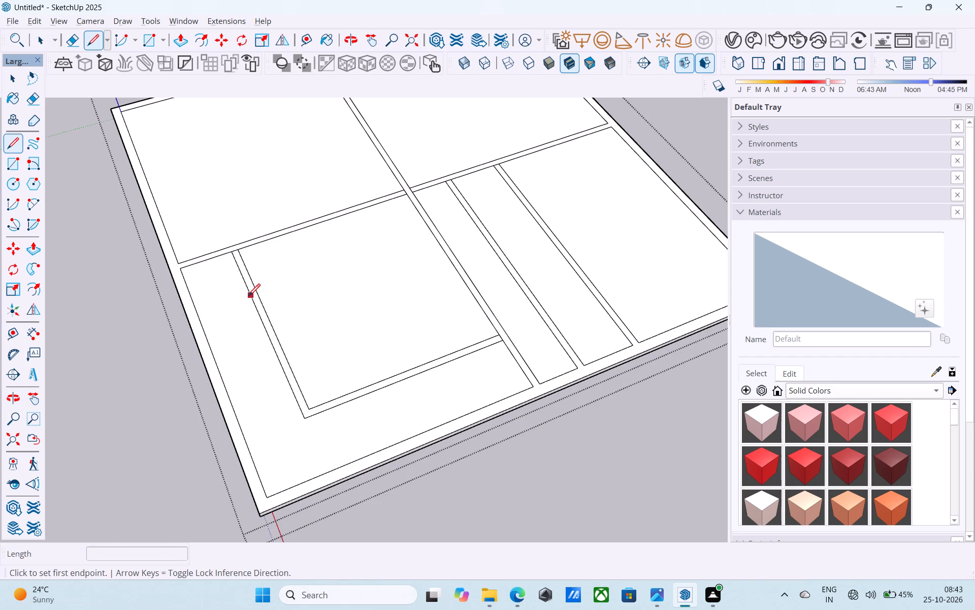
scroll(181, 266, up, 8)
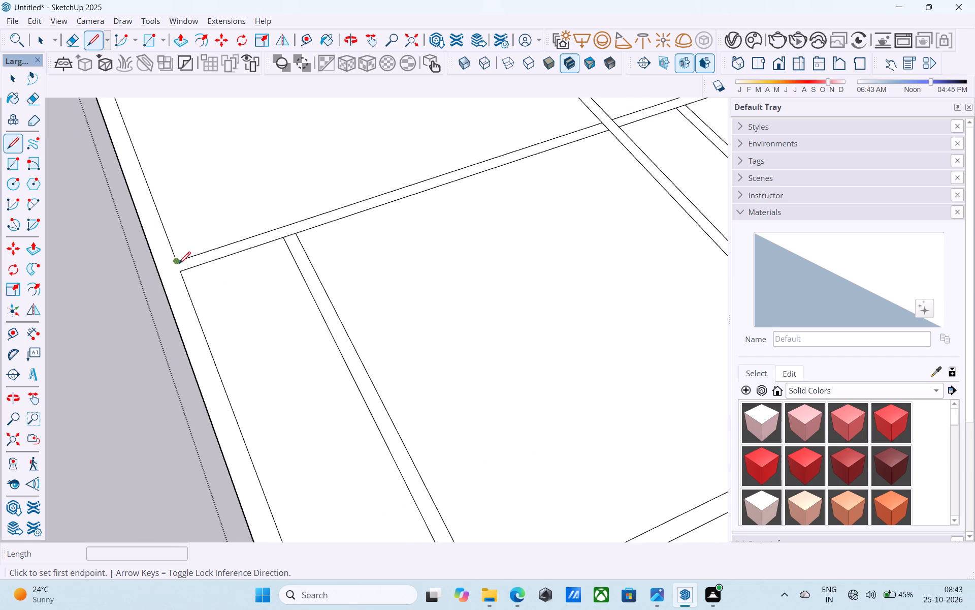
click(179, 273)
click(158, 280)
scroll(100, 301, down, 11)
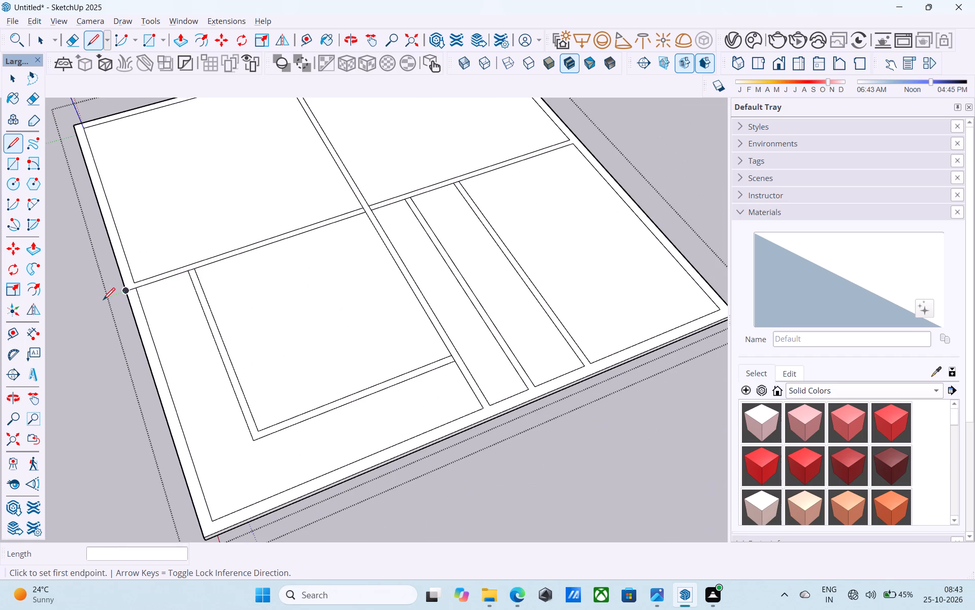
scroll(454, 383, up, 8)
click(459, 339)
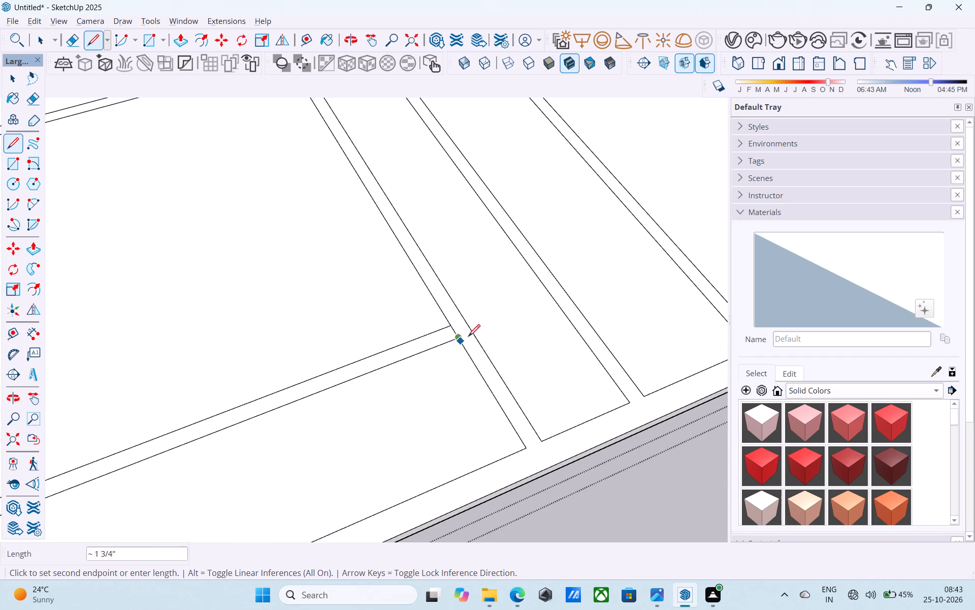
click(472, 335)
Erase the short segments closing the L-shaped partition's two ends where they meet the middle and cross partitions.
key(e)
scroll(461, 329, up, 3)
click(453, 332)
scroll(484, 339, up, 1)
scroll(505, 353, down, 16)
scroll(251, 266, up, 16)
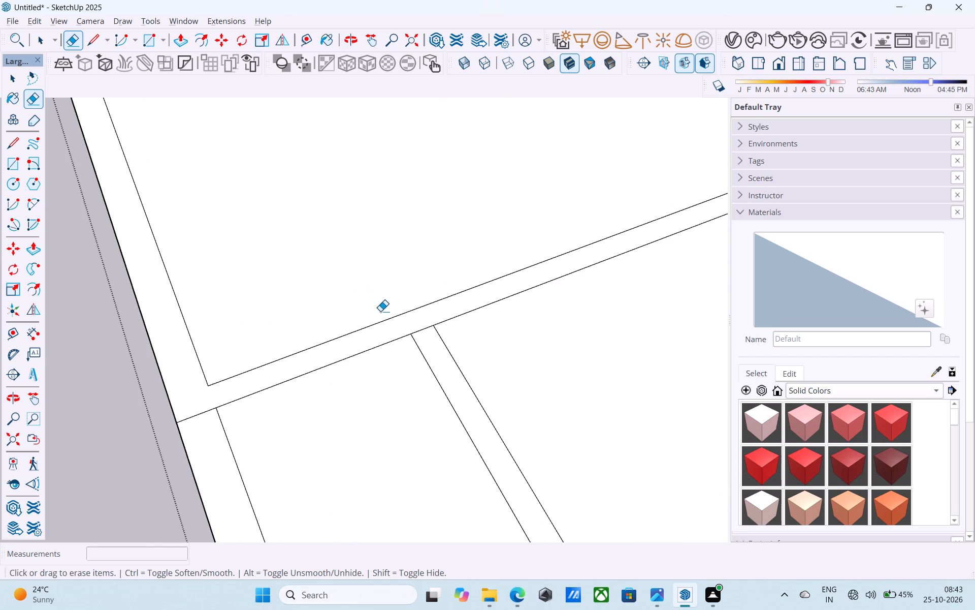
click(420, 331)
scroll(391, 324, down, 20)
key(space)
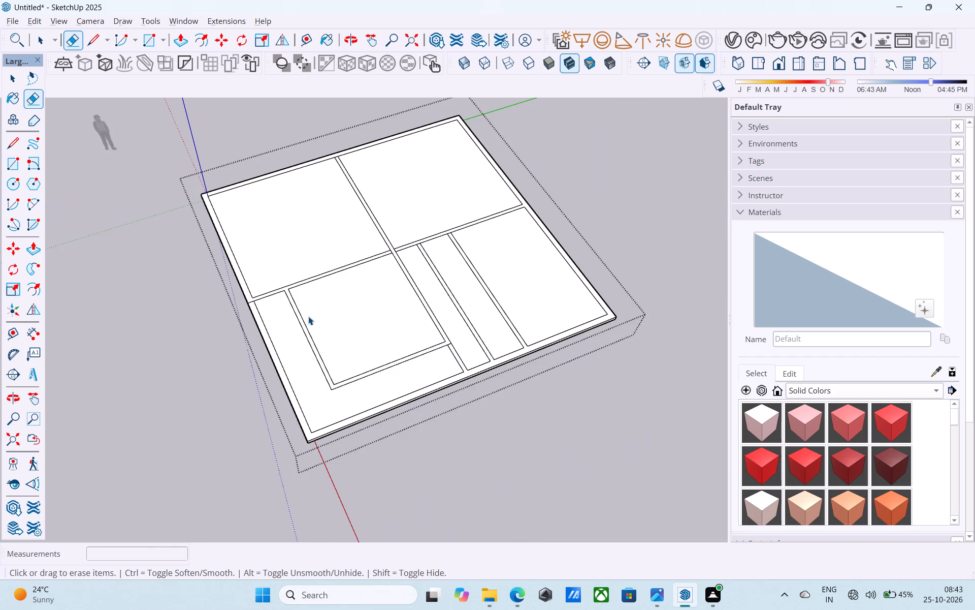
Draw a dividing line across the outer strip from the room corner at the middle partition's end to the slab edge.
scroll(379, 363, up, 14)
click(371, 366)
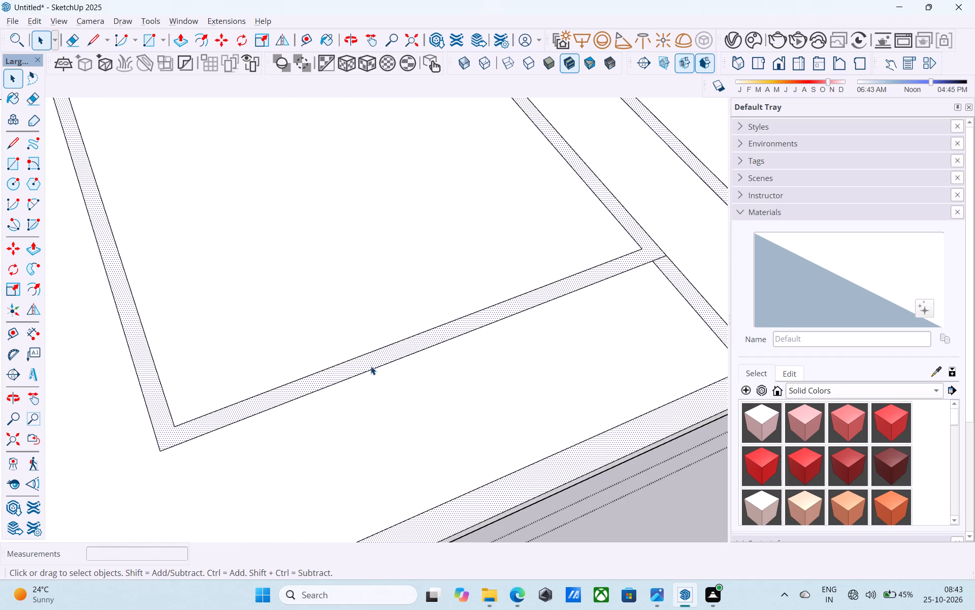
scroll(367, 363, down, 5)
scroll(366, 362, up, 1)
scroll(366, 362, down, 12)
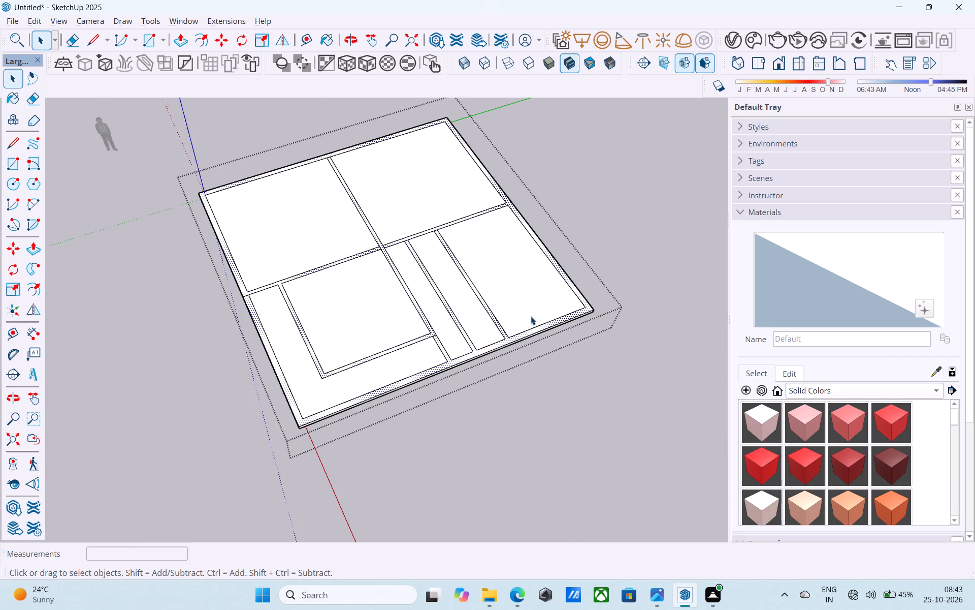
middle_drag(531, 315, 504, 309)
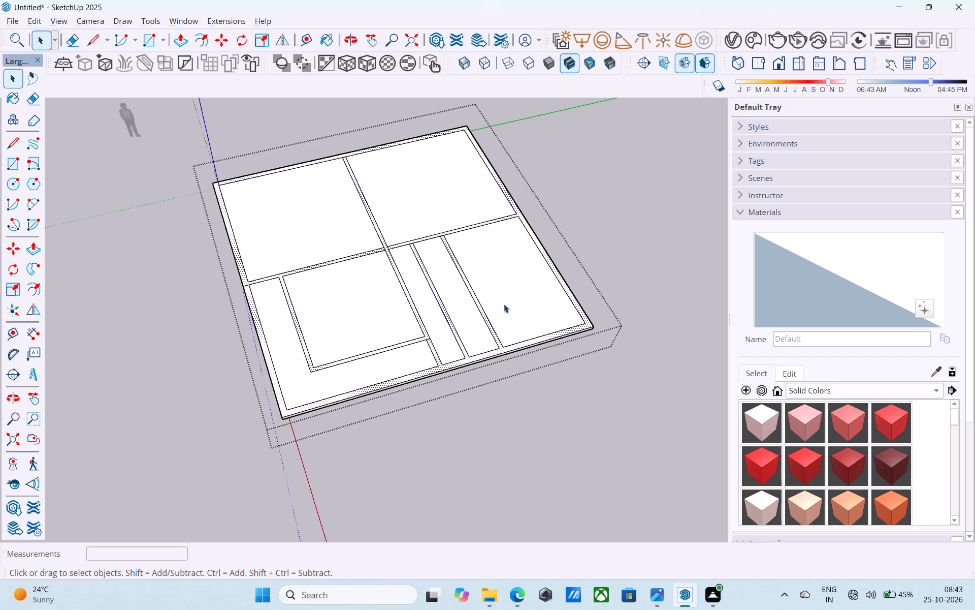
scroll(440, 360, up, 4)
key(l)
scroll(440, 360, up, 2)
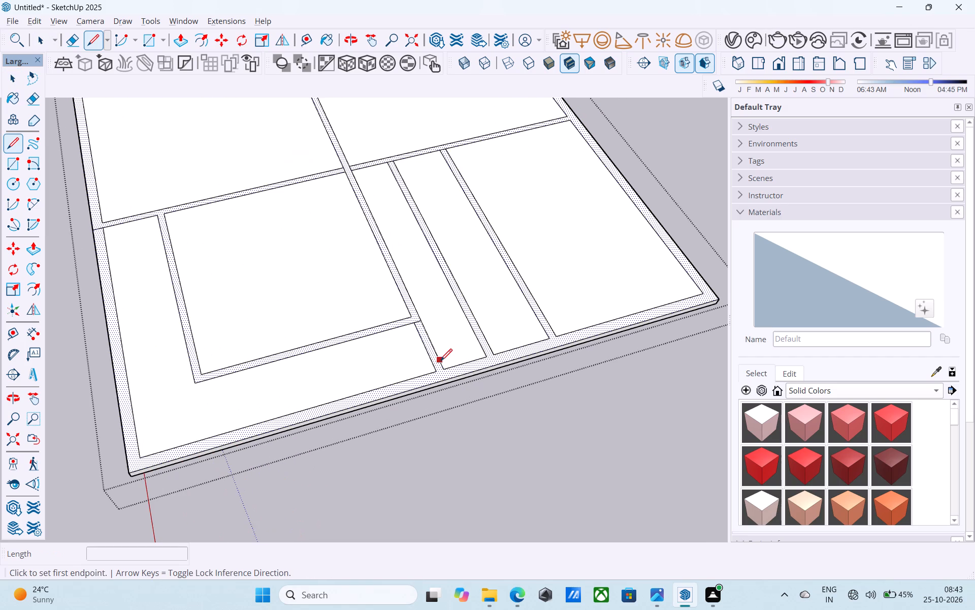
click(443, 371)
click(449, 380)
key(space)
Raise the connected wall face 10' with Push/Pull, leaving out the strips around the open corner area.
scroll(449, 380, down, 1)
scroll(449, 380, up, 1)
scroll(449, 380, down, 7)
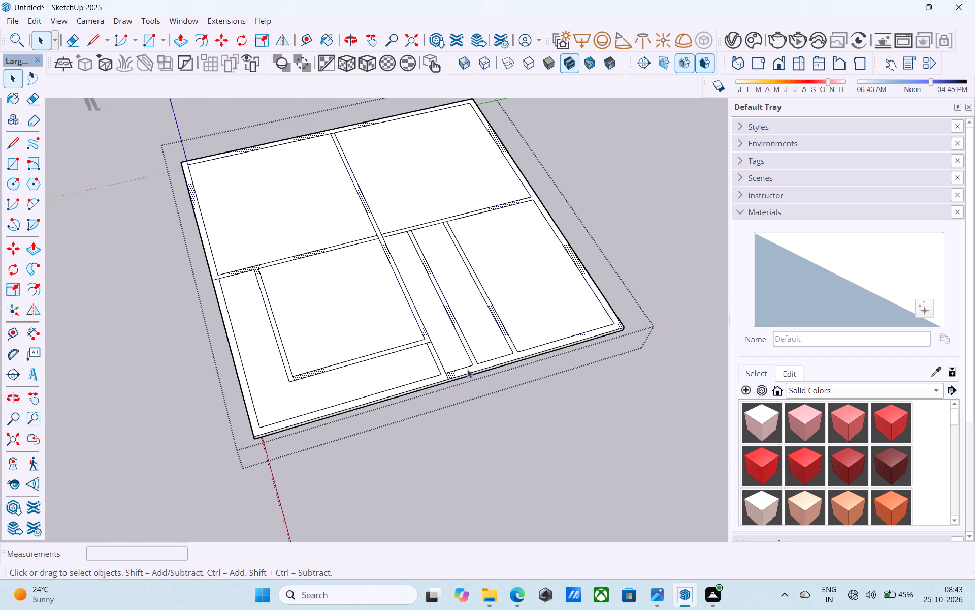
scroll(296, 374, down, 1)
scroll(296, 374, up, 12)
key(p)
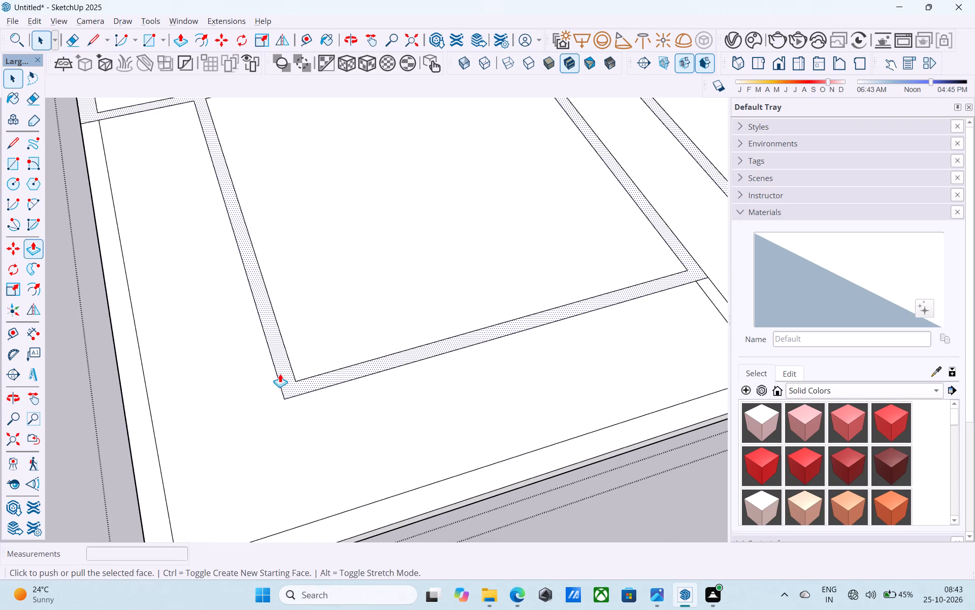
click(280, 374)
key(1)
key(0)
key(apostrophe)
key(Return)
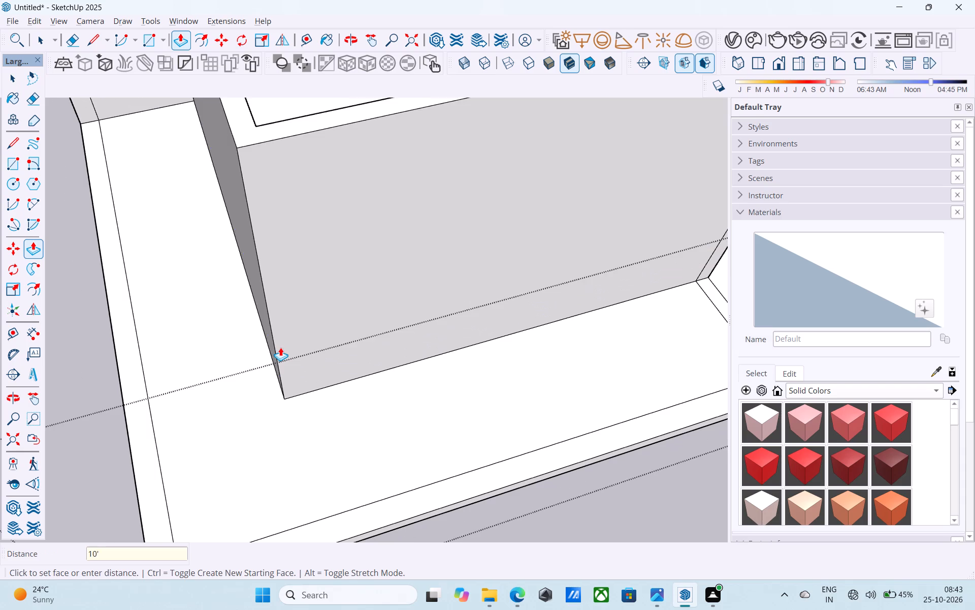
key(space)
Extend the middle wall's narrow end face 4' 9" with Push/Pull to the outer face of the adjoining outer wall.
scroll(280, 350, down, 12)
middle_drag(282, 355, 510, 241)
scroll(509, 241, down, 4)
shift+middle_drag(503, 261, 321, 296)
shift+middle_drag(490, 288, 369, 328)
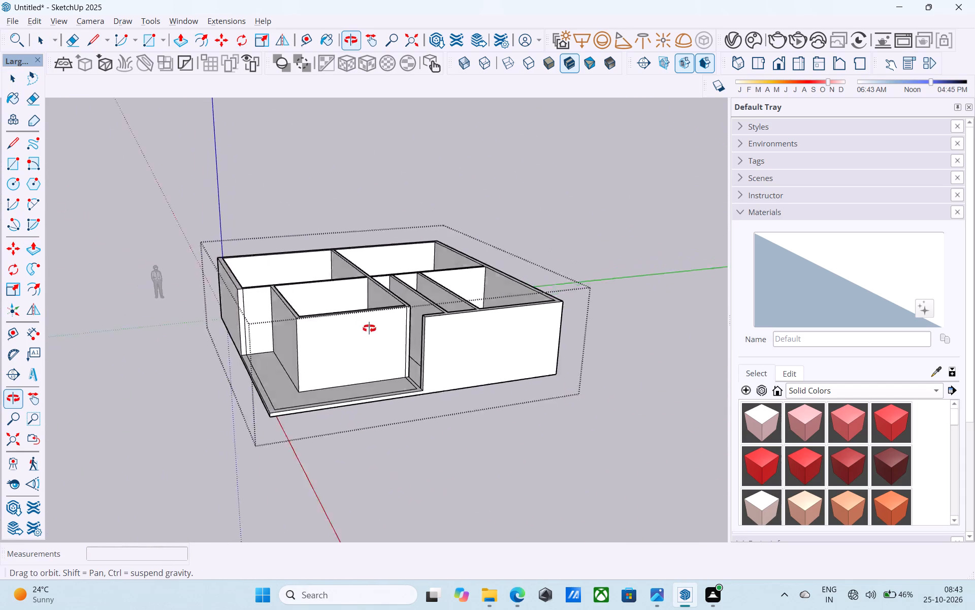
shift+middle_drag(369, 328, 316, 350)
scroll(327, 343, up, 1)
shift+middle_drag(366, 361, 376, 346)
scroll(391, 335, up, 6)
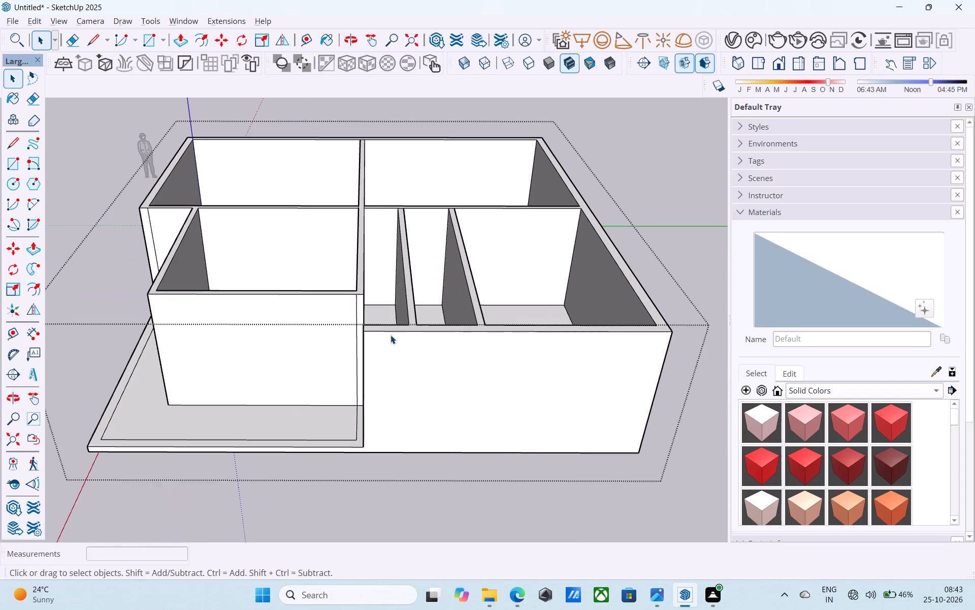
scroll(392, 334, up, 2)
scroll(392, 334, down, 1)
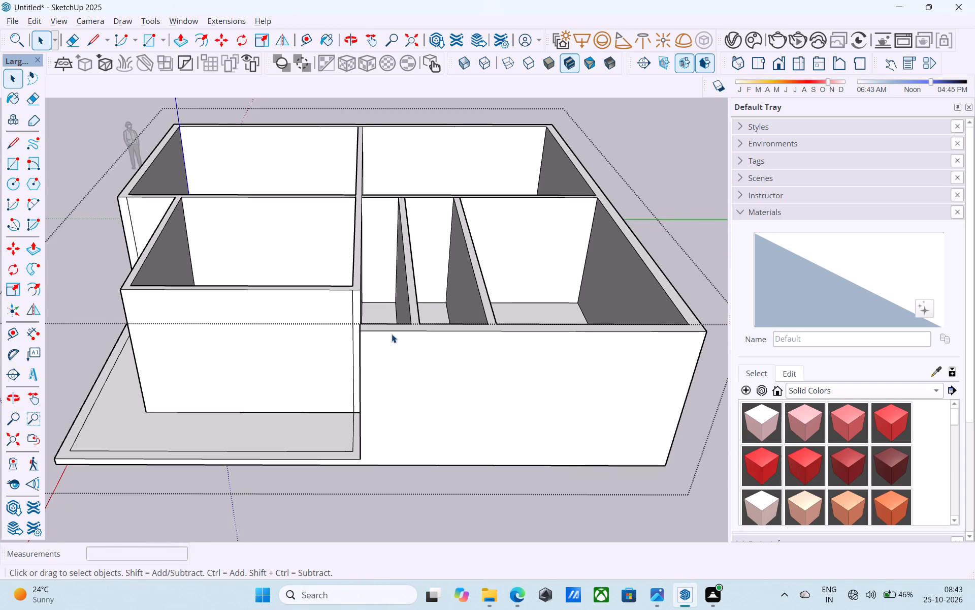
middle_drag(361, 342, 459, 323)
scroll(459, 323, up, 5)
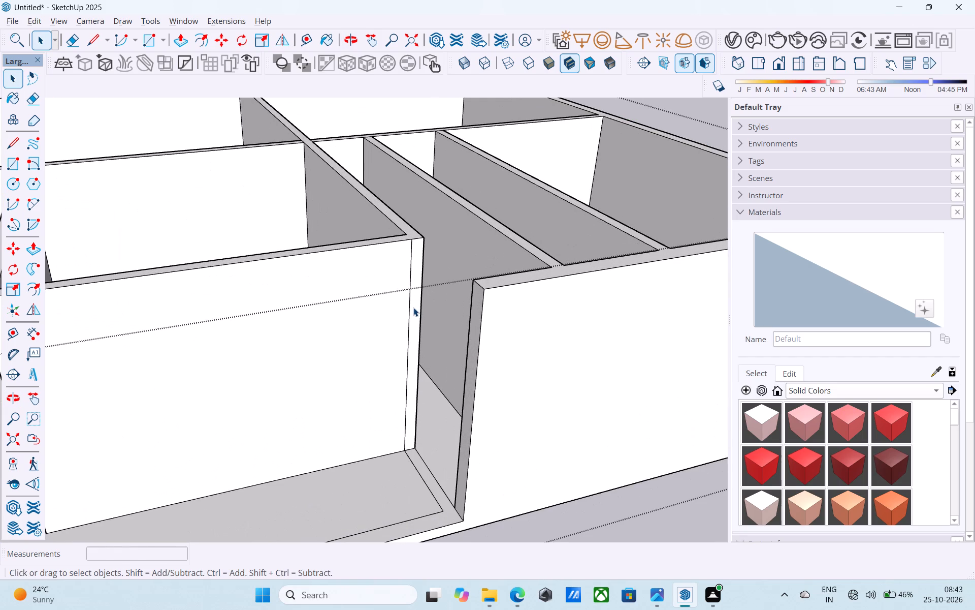
click(413, 308)
key(p)
click(413, 308)
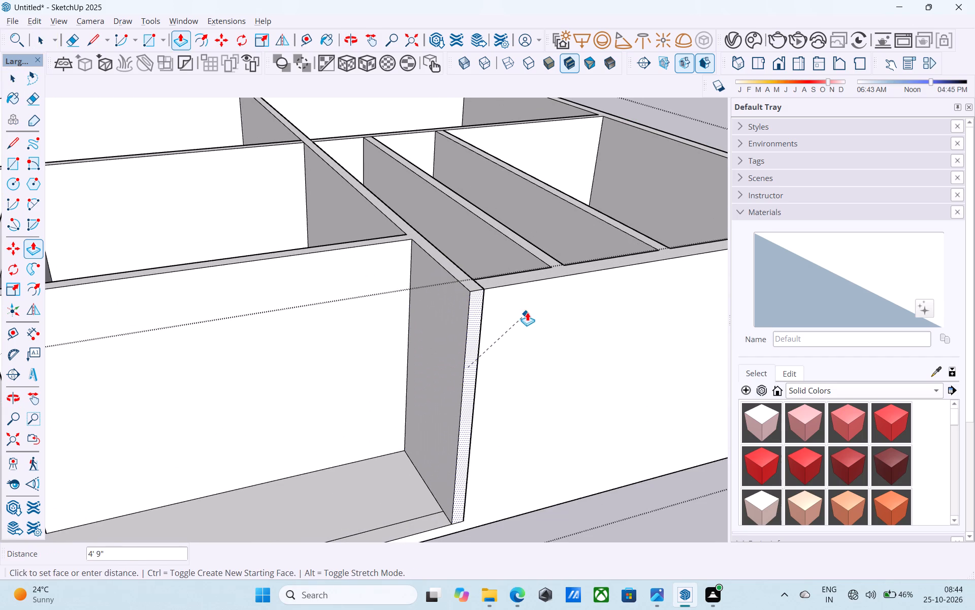
click(527, 312)
key(space)
Erase the vertical seam on the outer wall face where the extended middle wall joins it.
scroll(522, 310, down, 5)
middle_drag(522, 310, 380, 298)
scroll(379, 293, down, 5)
middle_drag(379, 295, 432, 296)
scroll(406, 324, up, 9)
key(e)
drag(398, 323, 387, 324)
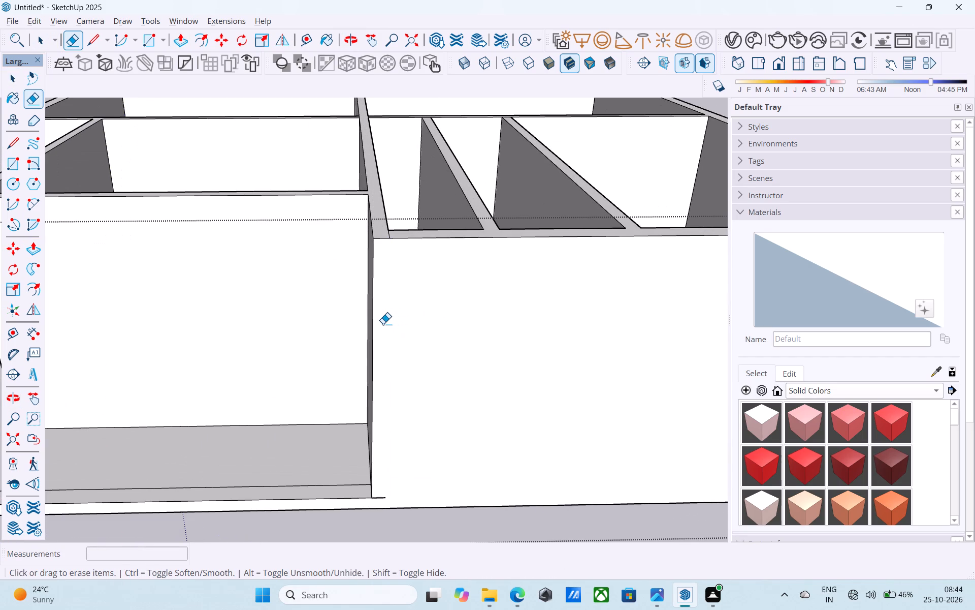
Erase the short leftover line at the base of the outer wall beside the extended middle wall.
scroll(383, 324, down, 7)
key(space)
middle_drag(382, 324, 467, 332)
scroll(462, 467, up, 11)
key(e)
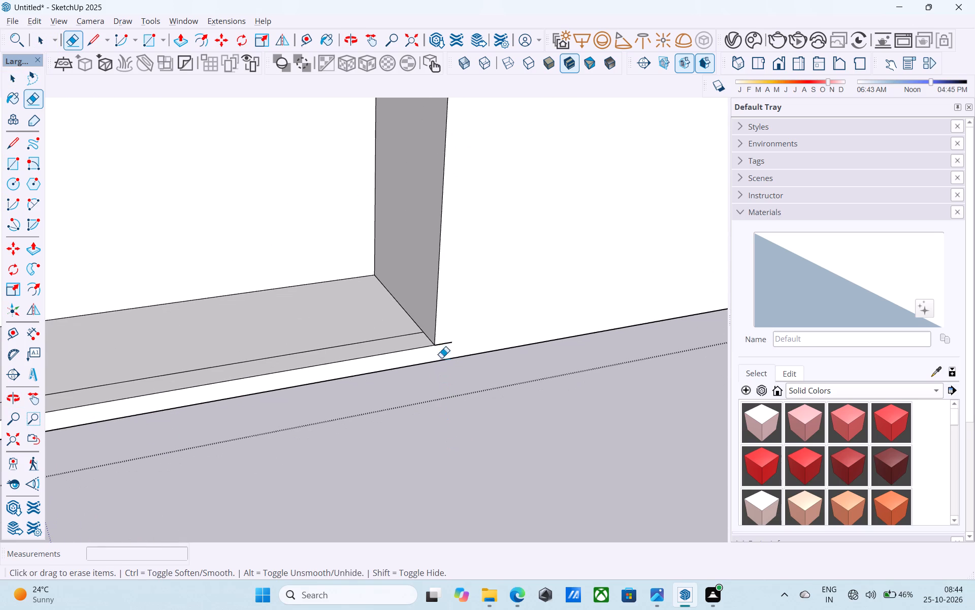
drag(446, 347, 447, 339)
key(space)
Examine the raised walls from several angles, checking the rooms and wall joints for leftover lines.
scroll(445, 336, down, 18)
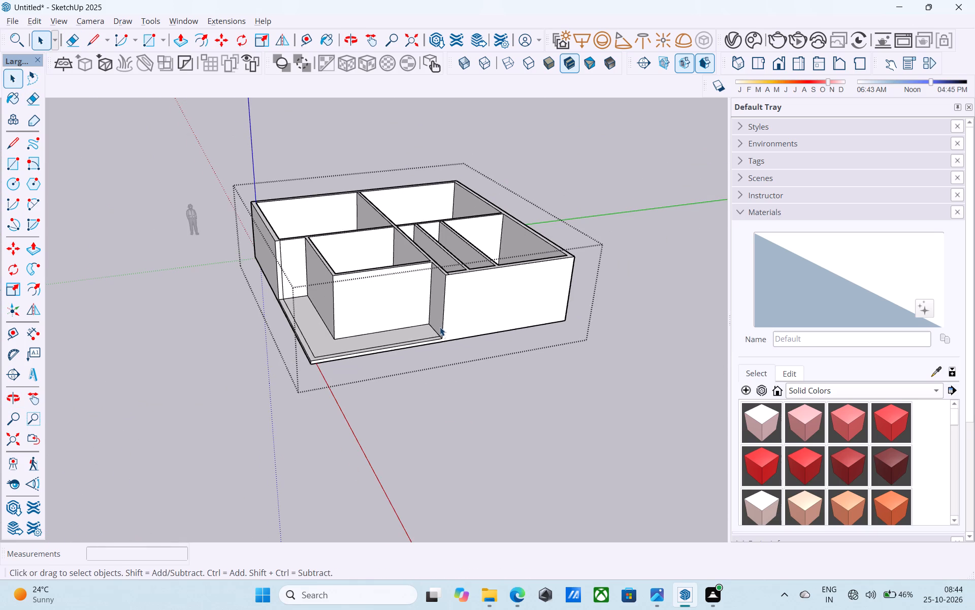
scroll(427, 323, down, 6)
middle_drag(424, 318, 439, 423)
scroll(400, 319, up, 6)
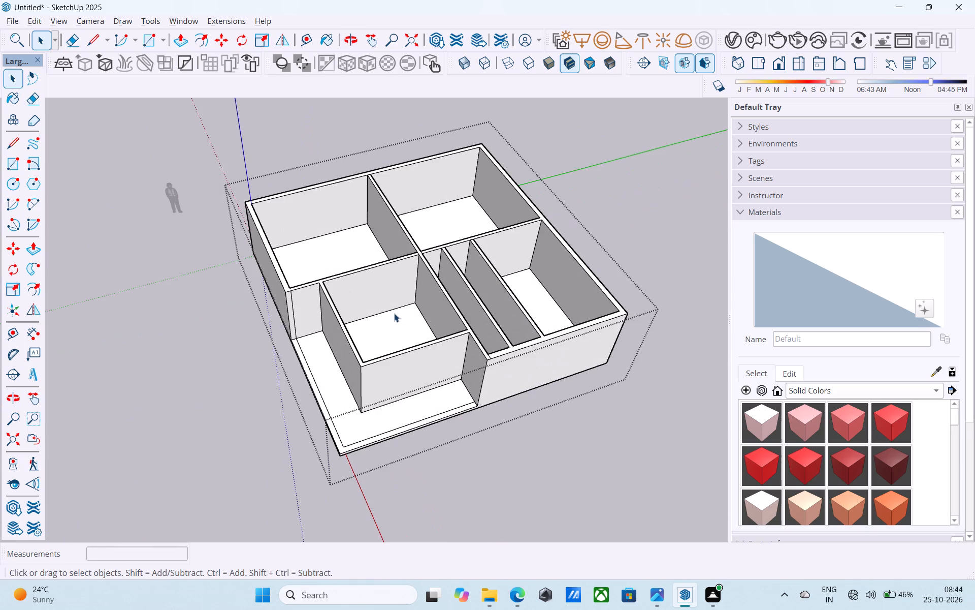
middle_drag(395, 315, 380, 267)
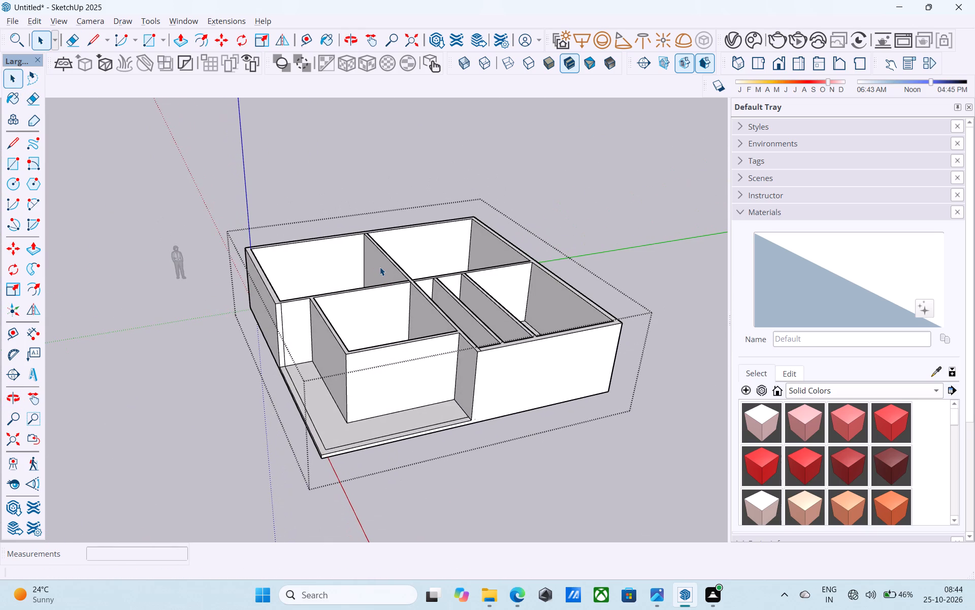
scroll(380, 267, up, 5)
scroll(380, 267, down, 6)
middle_drag(381, 272, 342, 292)
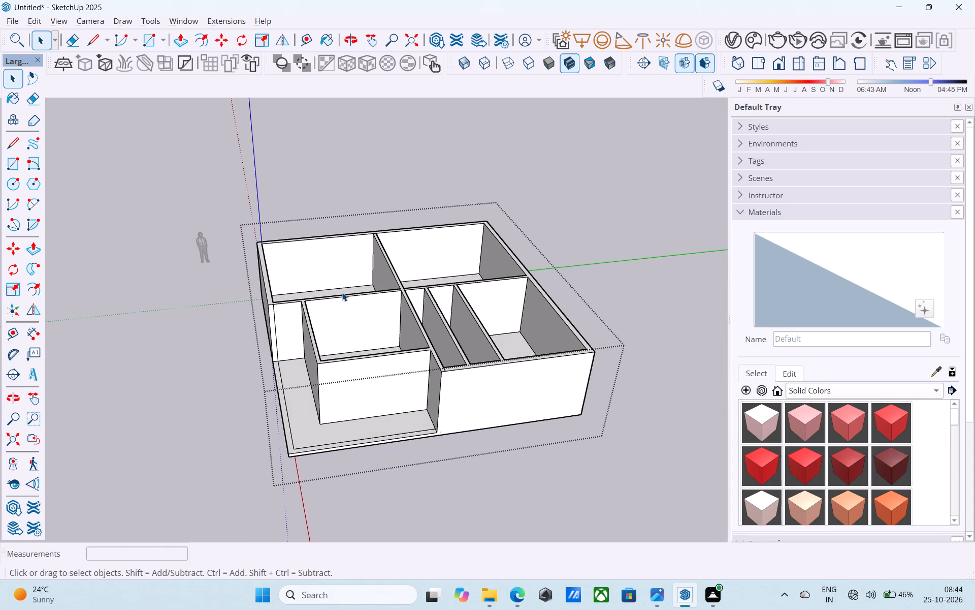
scroll(449, 375, up, 4)
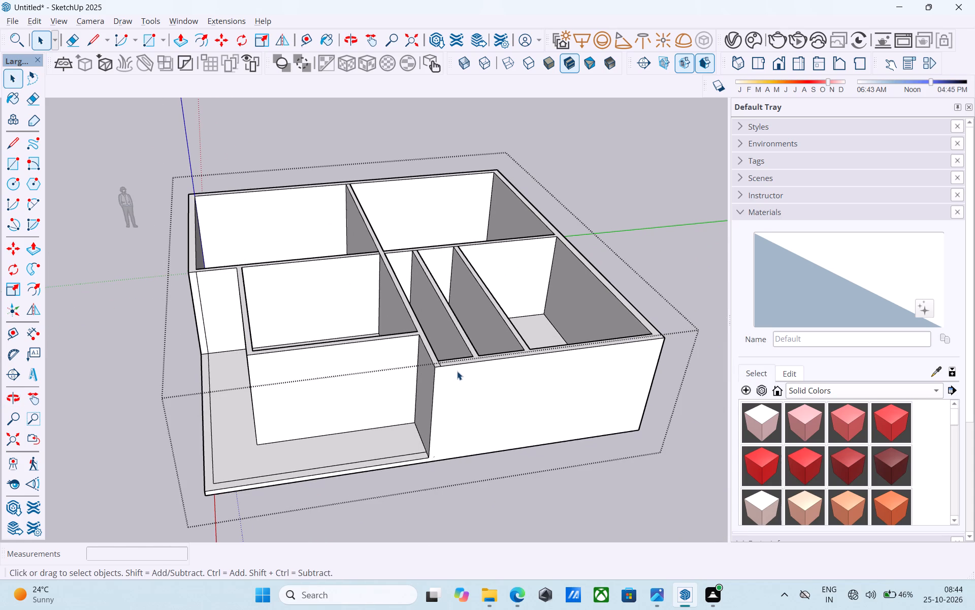
middle_drag(457, 370, 430, 356)
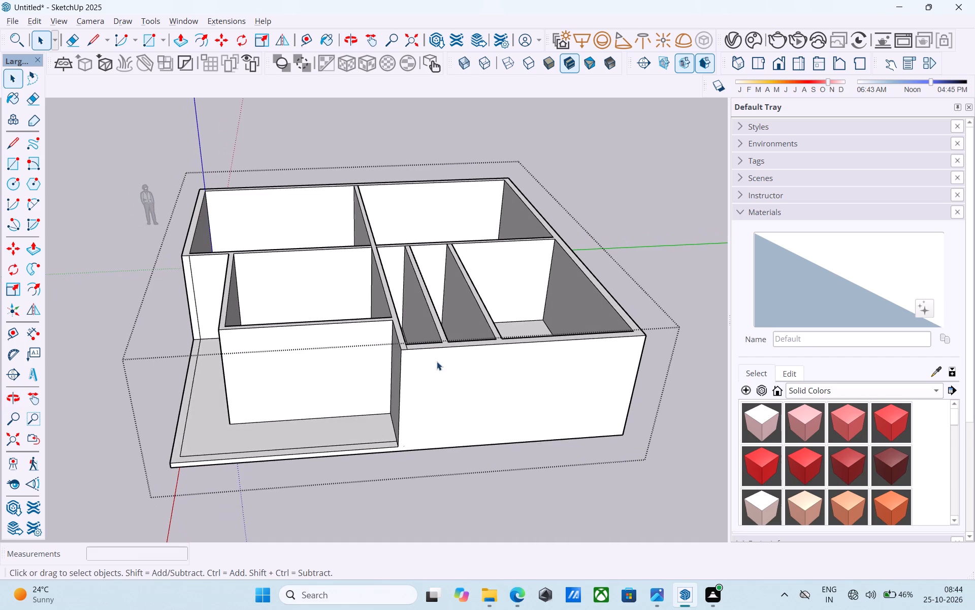
Erase the short seam on the wall top where the extended middle wall meets the outer wall.
middle_drag(424, 360, 435, 446)
scroll(430, 440, up, 1)
key(e)
scroll(414, 453, up, 7)
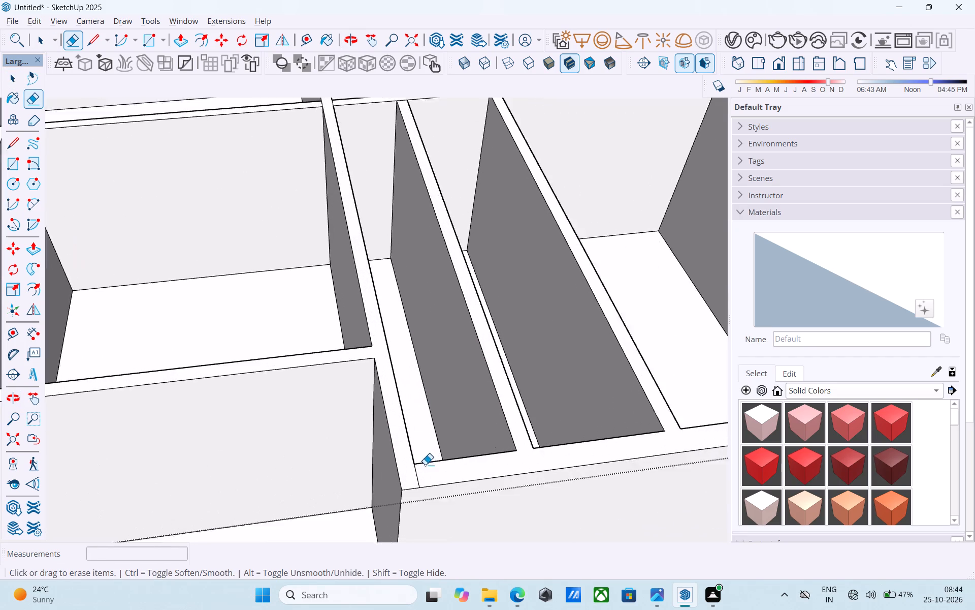
scroll(425, 465, up, 7)
drag(406, 474, 410, 478)
Examine the wall tops, outer faces and open corner area from several angles for remaining seams.
scroll(297, 423, down, 8)
scroll(223, 341, down, 3)
scroll(223, 341, up, 1)
scroll(223, 341, down, 3)
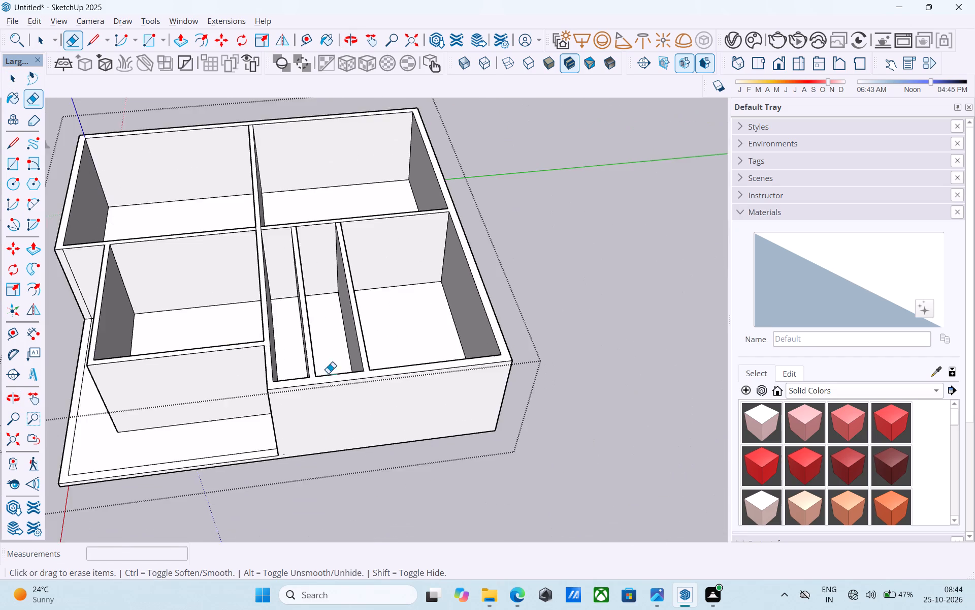
middle_drag(328, 373, 331, 314)
scroll(321, 329, up, 6)
scroll(321, 329, down, 11)
middle_drag(446, 298, 434, 408)
scroll(394, 408, up, 7)
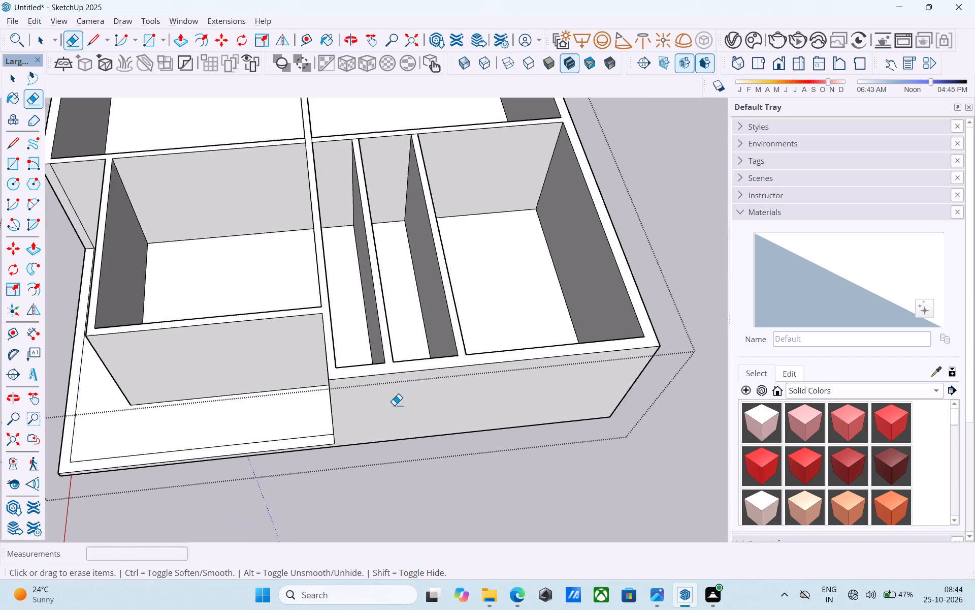
scroll(387, 375, down, 4)
middle_drag(387, 380, 470, 274)
scroll(420, 309, up, 6)
scroll(420, 310, down, 4)
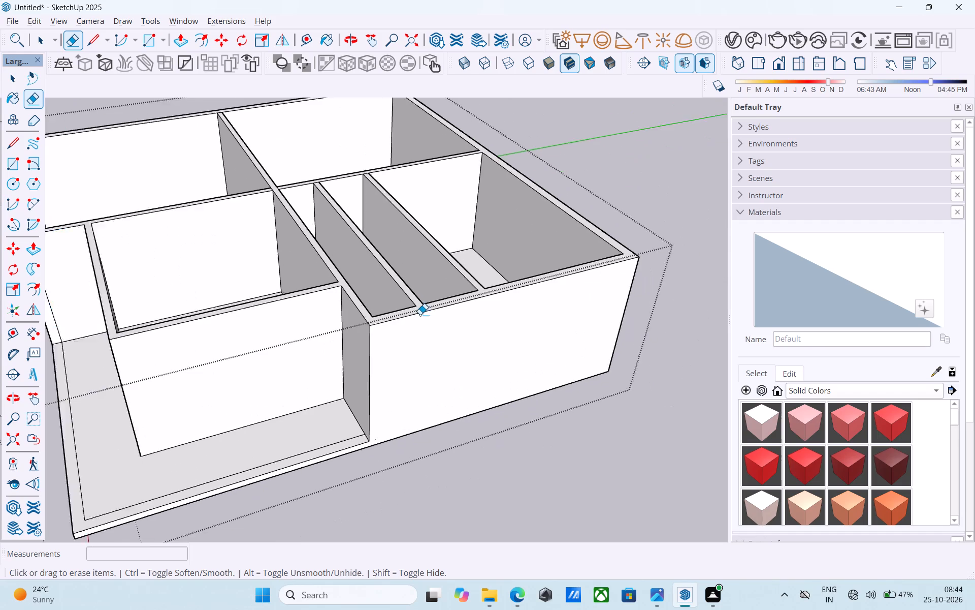
scroll(420, 315, down, 1)
middle_drag(467, 379, 411, 367)
scroll(500, 314, down, 5)
middle_drag(501, 315, 484, 328)
scroll(406, 335, up, 6)
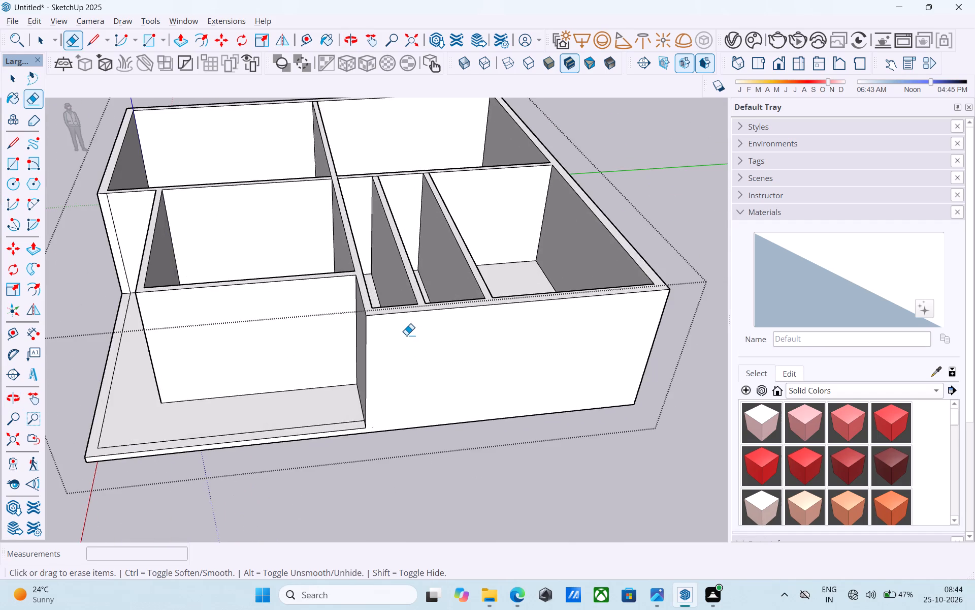
middle_drag(406, 335, 416, 328)
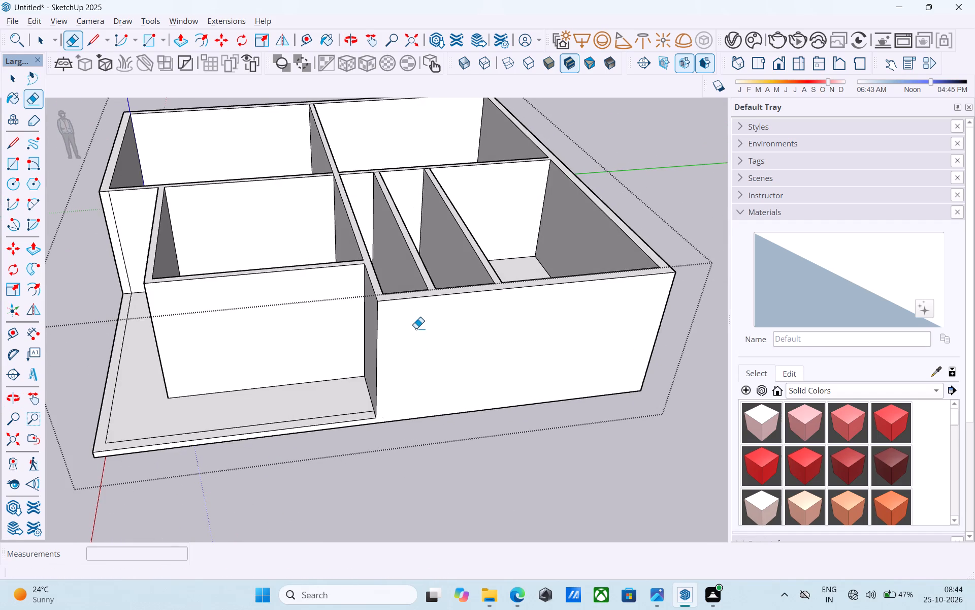
middle_drag(416, 328, 384, 334)
scroll(383, 334, down, 4)
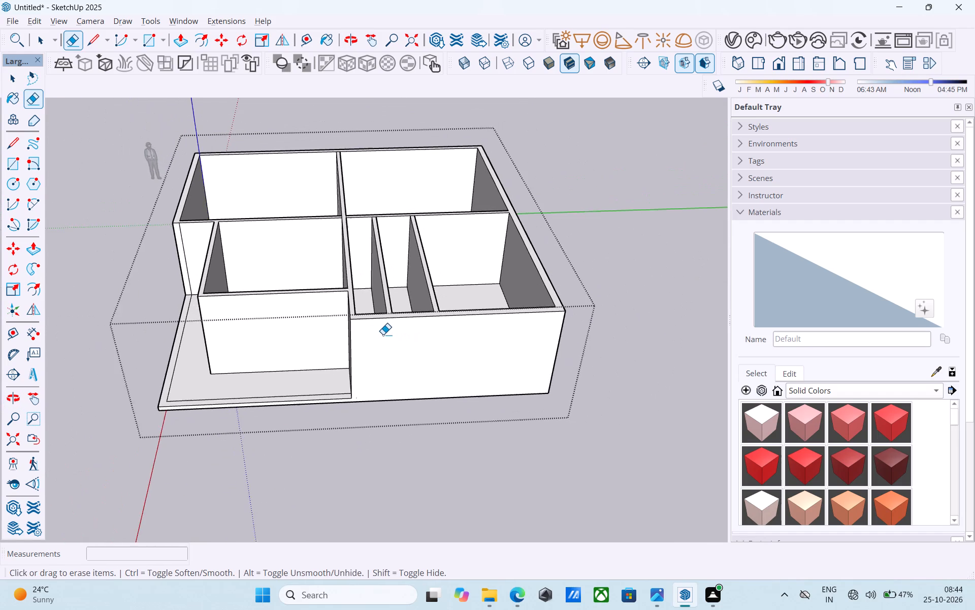
scroll(383, 334, down, 1)
middle_drag(383, 334, 376, 369)
scroll(376, 365, up, 5)
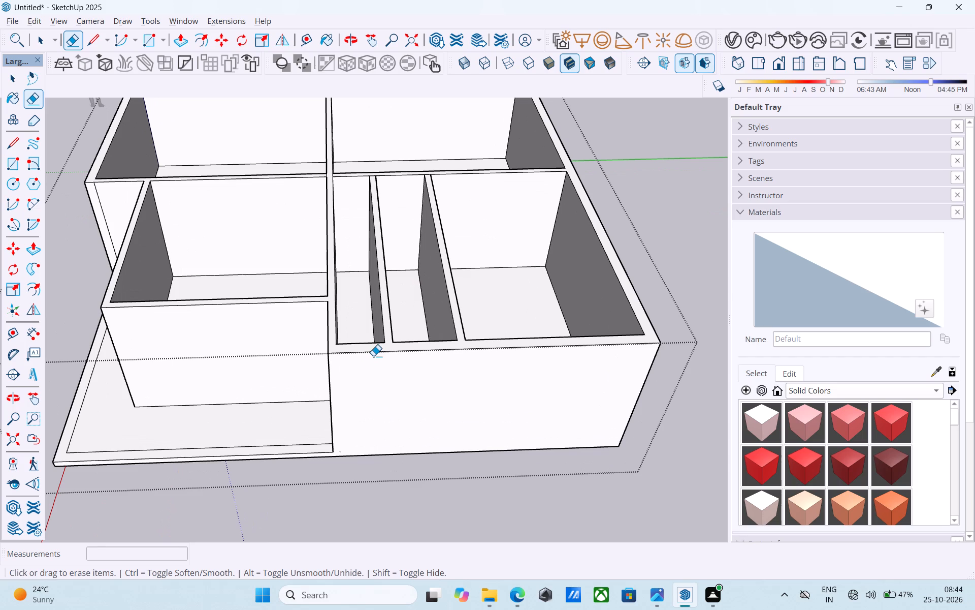
scroll(373, 356, up, 1)
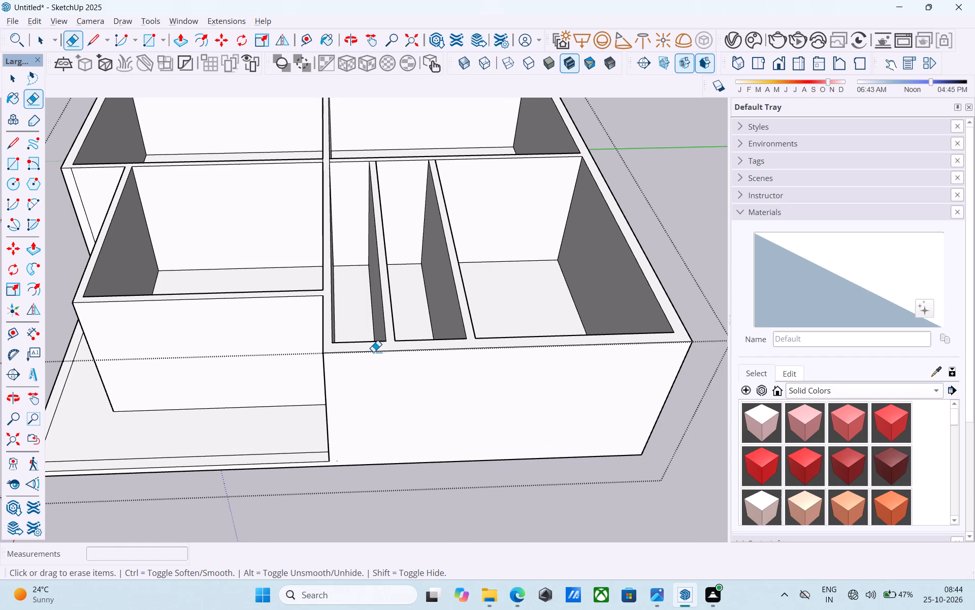
Examine the whole walled model from above and from the open corner area, checking the wall joints and tops.
scroll(373, 352, down, 6)
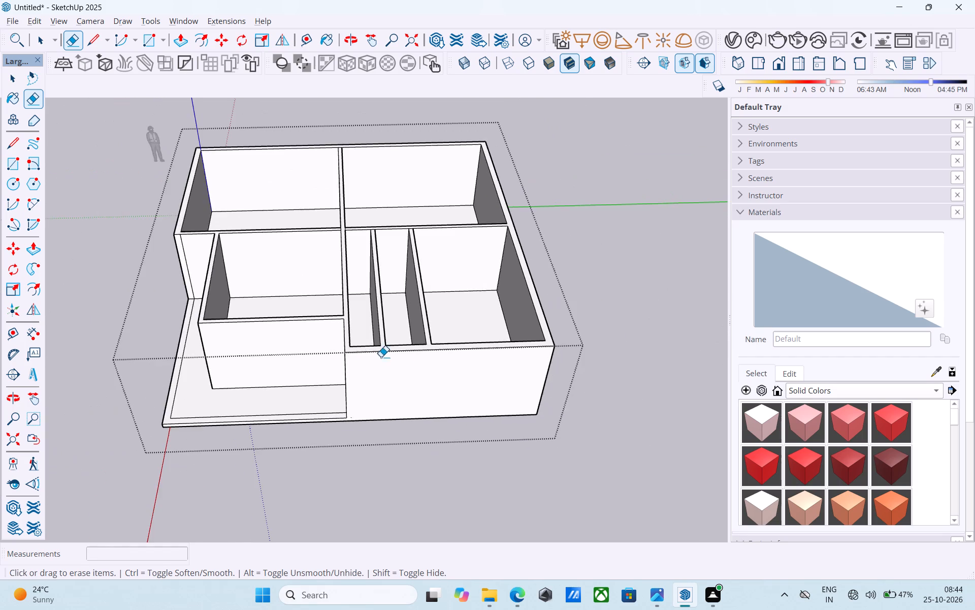
middle_drag(413, 357, 478, 342)
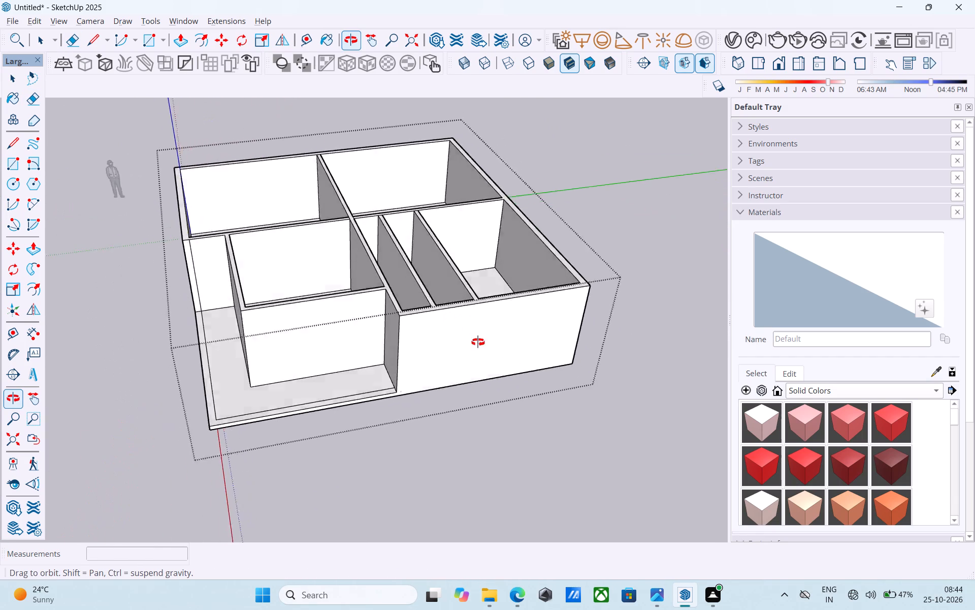
middle_drag(478, 342, 474, 379)
scroll(440, 360, up, 5)
scroll(347, 281, down, 8)
middle_drag(354, 397, 341, 430)
scroll(303, 333, down, 6)
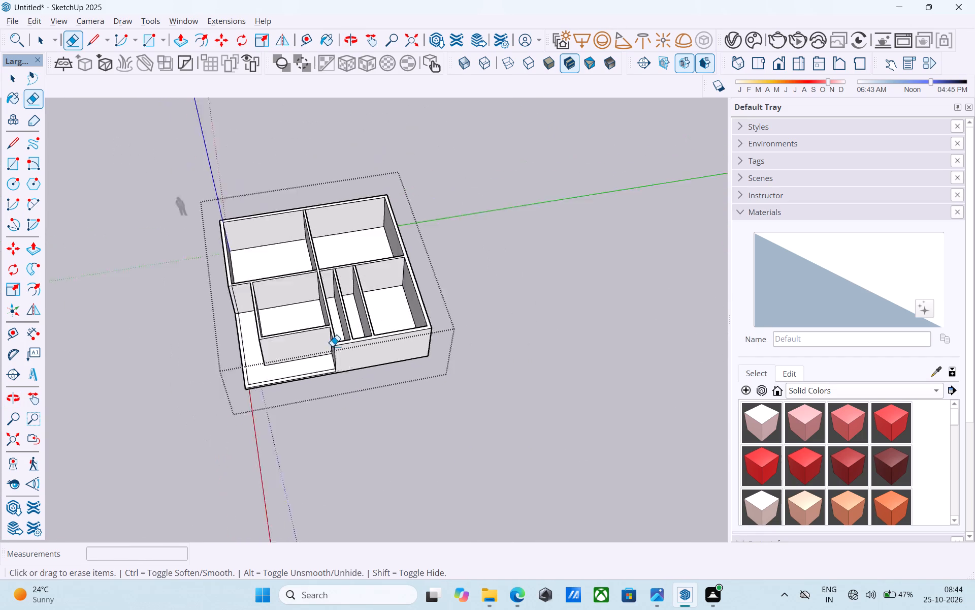
middle_drag(326, 379, 315, 422)
scroll(315, 420, up, 7)
middle_drag(333, 336, 356, 298)
scroll(355, 302, up, 3)
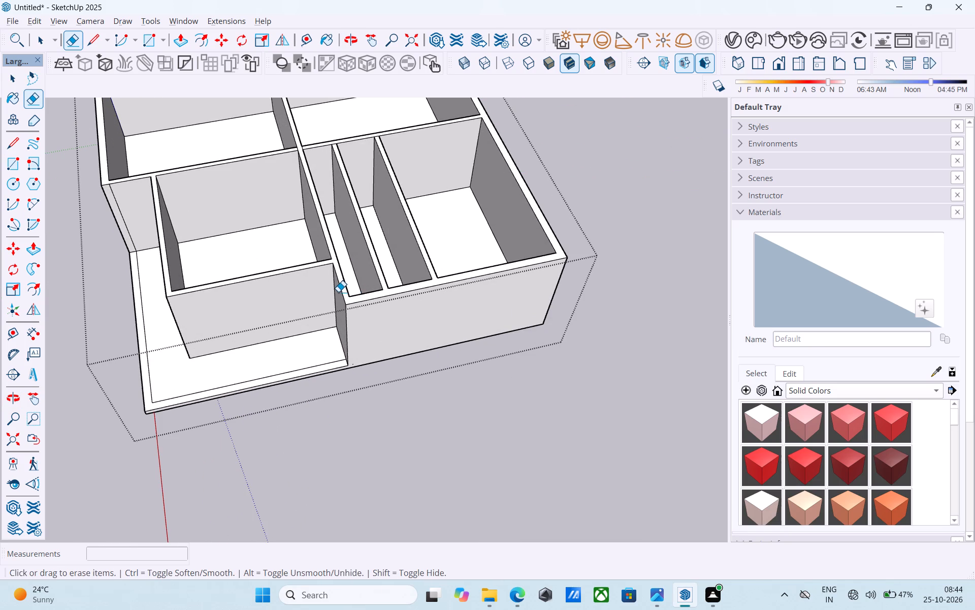
scroll(338, 292, down, 5)
middle_drag(338, 292, 342, 265)
scroll(353, 270, up, 6)
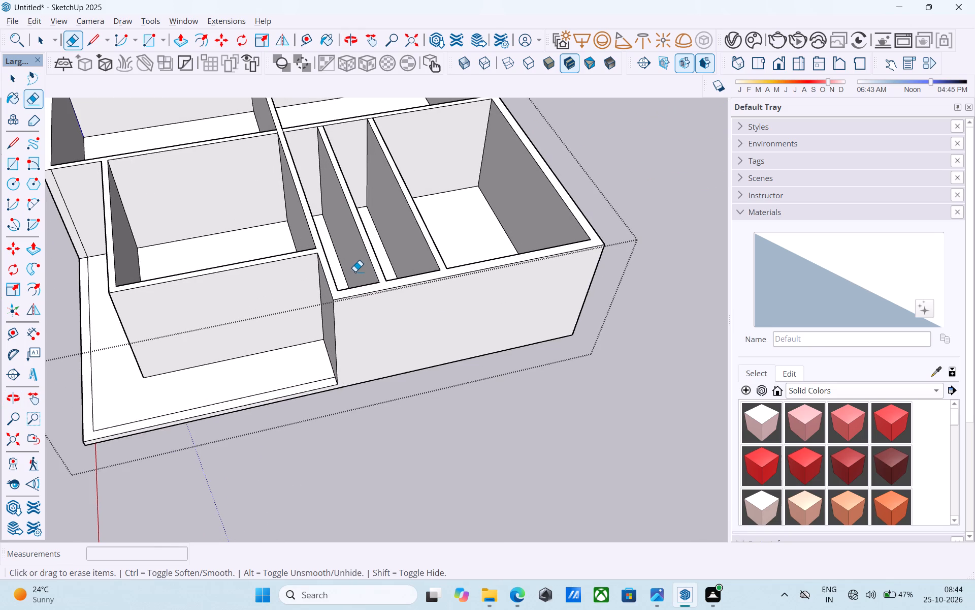
key(space)
scroll(363, 269, down, 6)
middle_drag(364, 271, 362, 260)
Save the model in the Downloads folder under the file name i pro 77f.
key(ctrl+s)
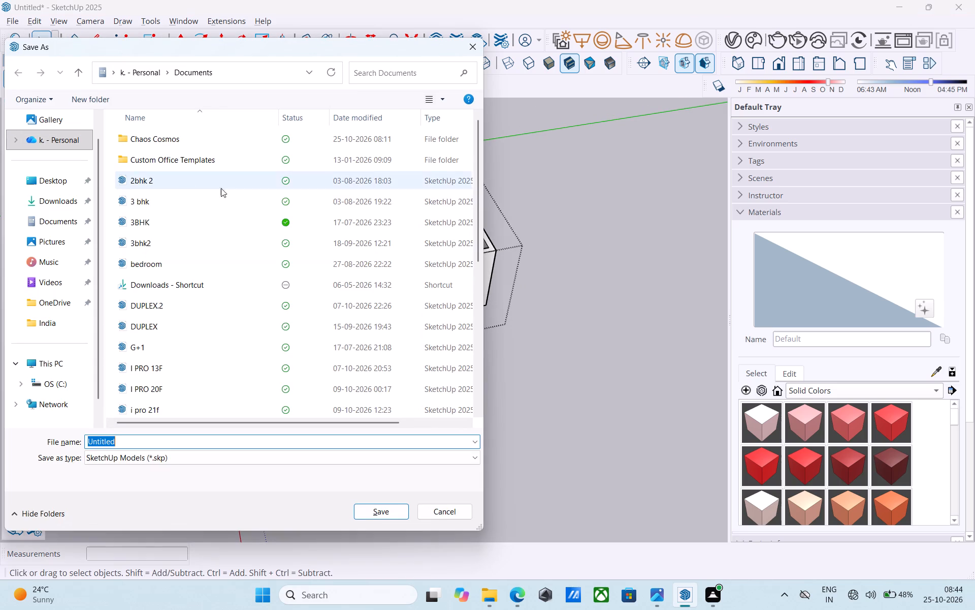
click(40, 197)
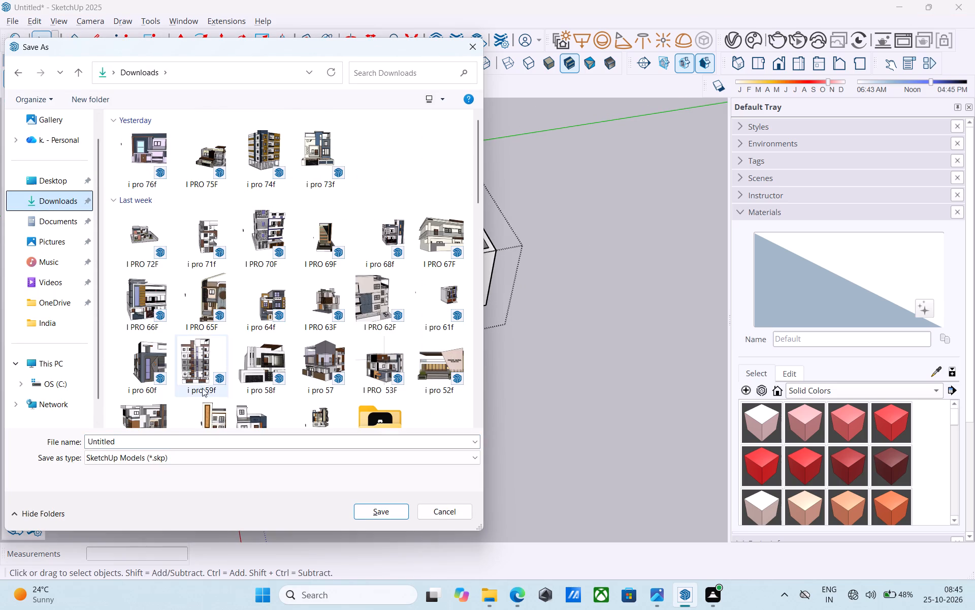
click(133, 439)
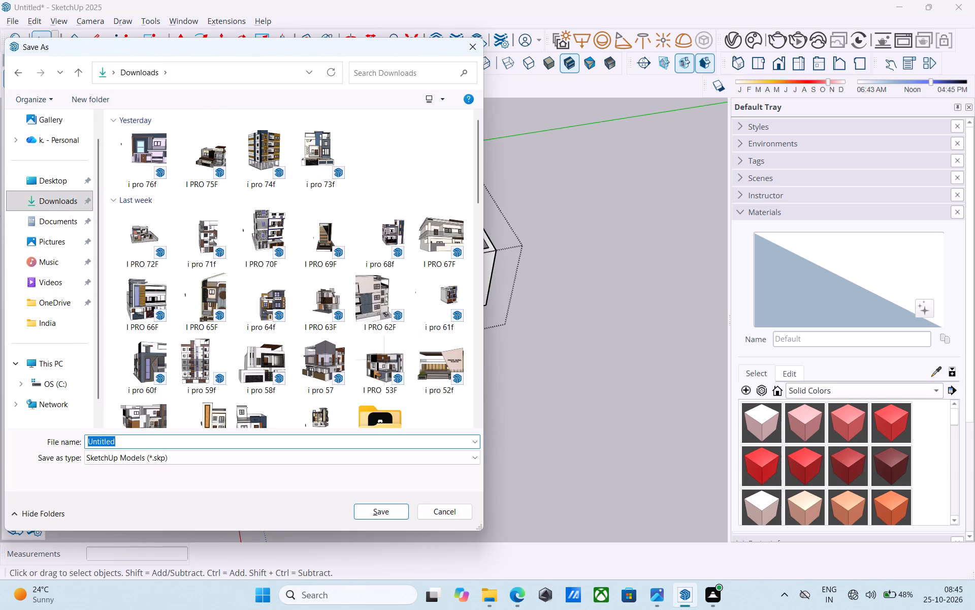
text(i)
key(space)
text(pro)
key(space)
text(77f)
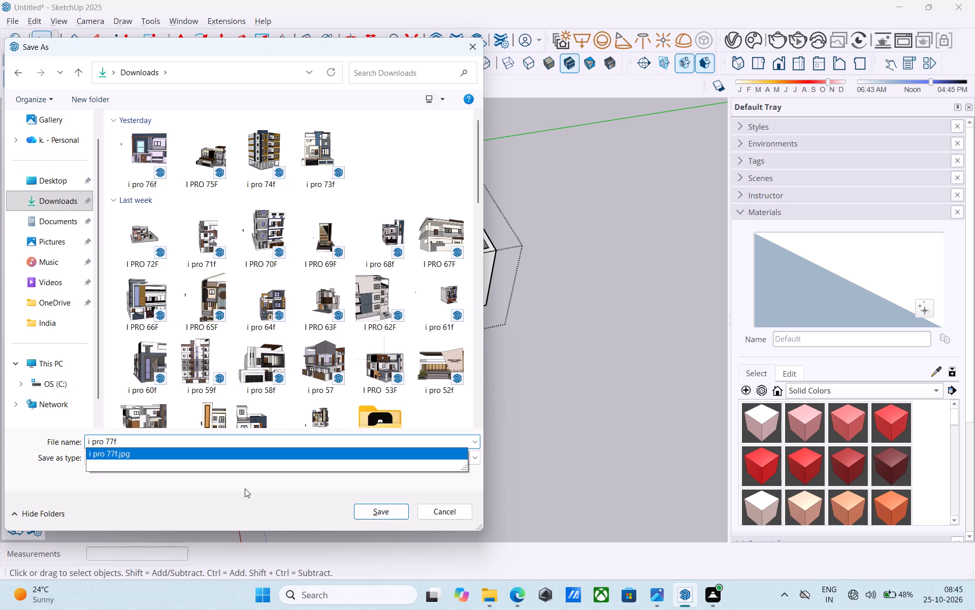
click(378, 512)
Examine the walls, rooms and open corner area from high and low angles around the building.
scroll(389, 290, down, 6)
middle_drag(389, 290, 469, 206)
scroll(415, 211, up, 5)
scroll(359, 207, down, 3)
middle_drag(356, 206, 281, 224)
scroll(283, 231, up, 4)
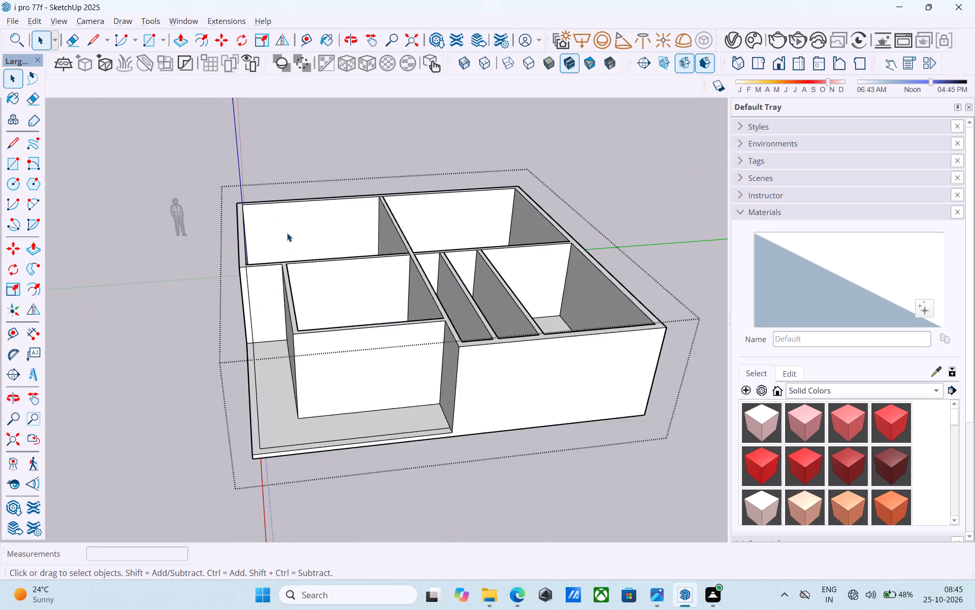
scroll(287, 233, up, 4)
scroll(289, 233, down, 4)
middle_drag(289, 233, 291, 240)
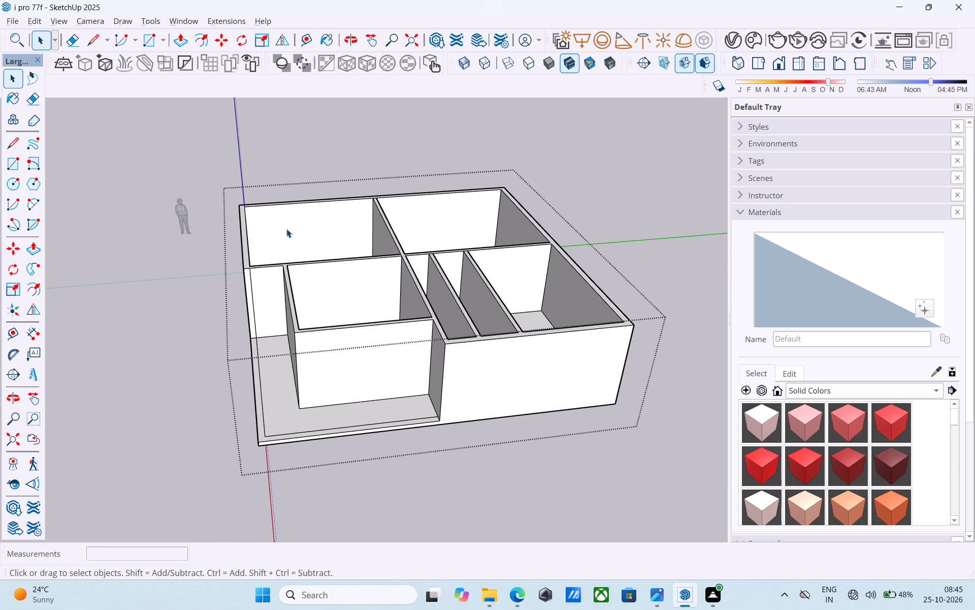
scroll(287, 234, down, 5)
middle_drag(288, 234, 317, 303)
scroll(382, 346, up, 6)
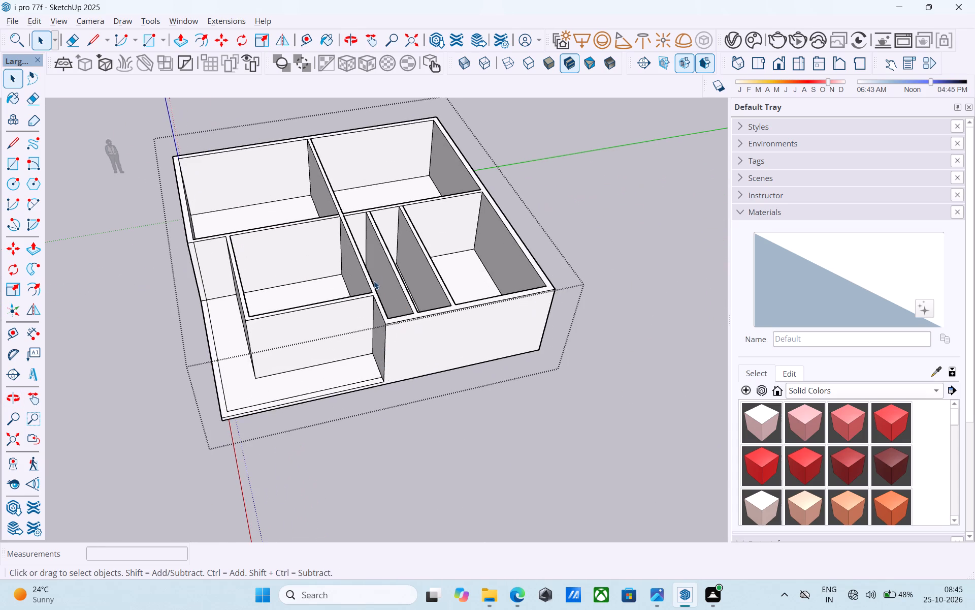
middle_drag(374, 277, 406, 383)
scroll(405, 381, up, 3)
shift+middle_drag(390, 391, 438, 238)
shift+scroll(401, 370, up, 5)
scroll(438, 237, down, 4)
shift+middle_drag(402, 329, 393, 351)
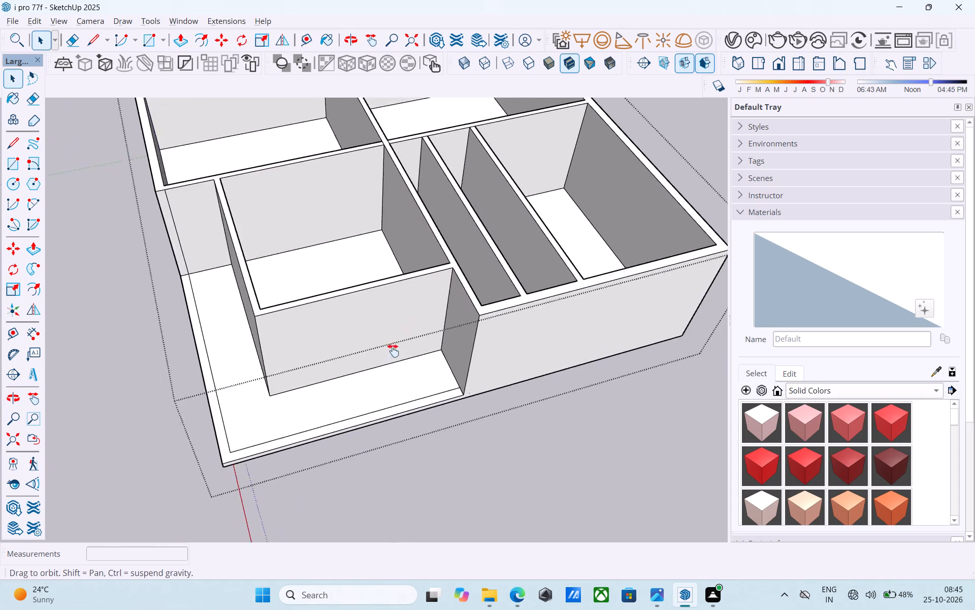
shift+middle_drag(393, 351, 344, 228)
middle_drag(321, 283, 359, 306)
scroll(359, 306, up, 1)
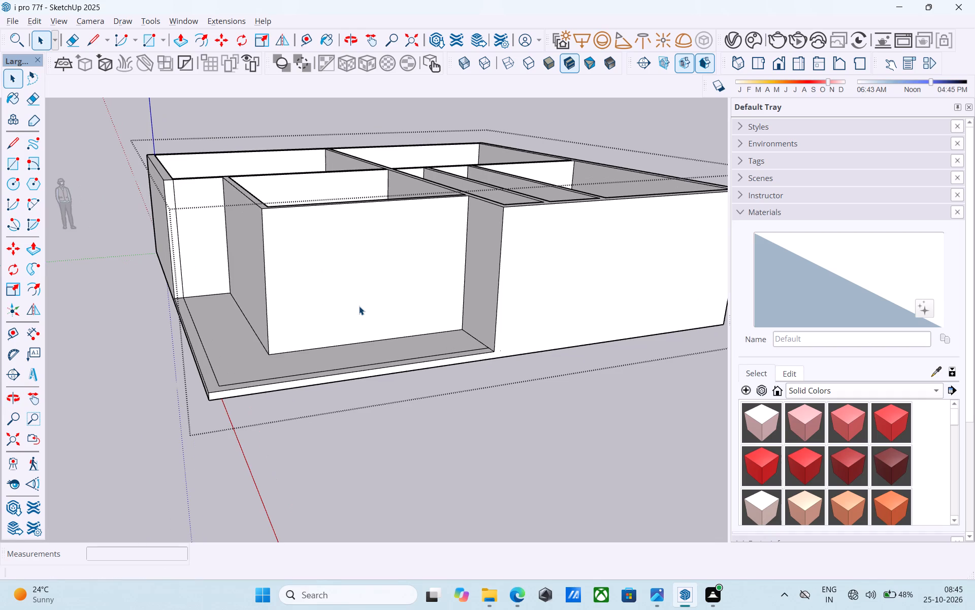
scroll(281, 298, down, 6)
middle_drag(279, 296, 262, 358)
scroll(262, 358, up, 2)
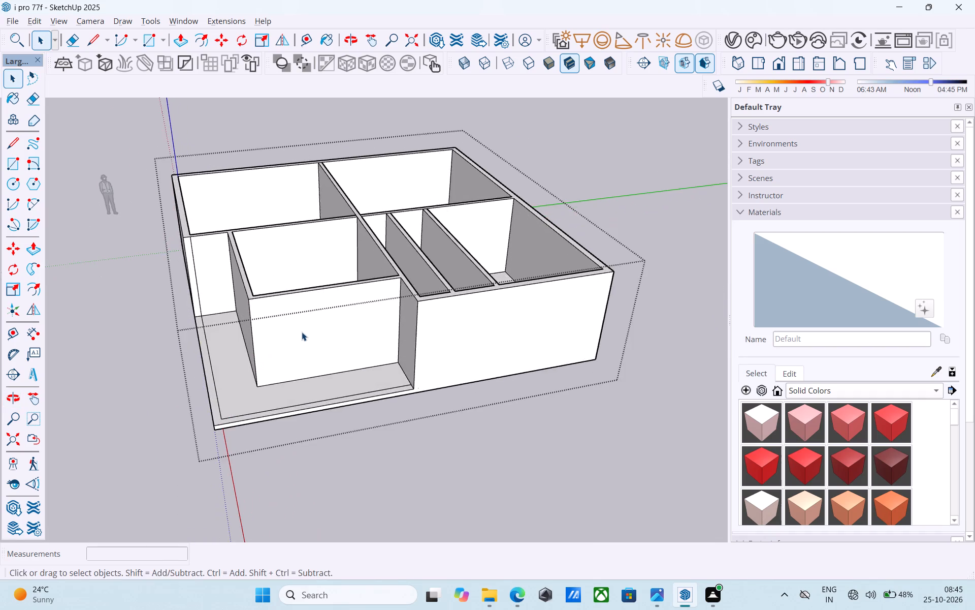
middle_drag(302, 332, 396, 219)
scroll(302, 332, up, 1)
middle_drag(450, 253, 380, 259)
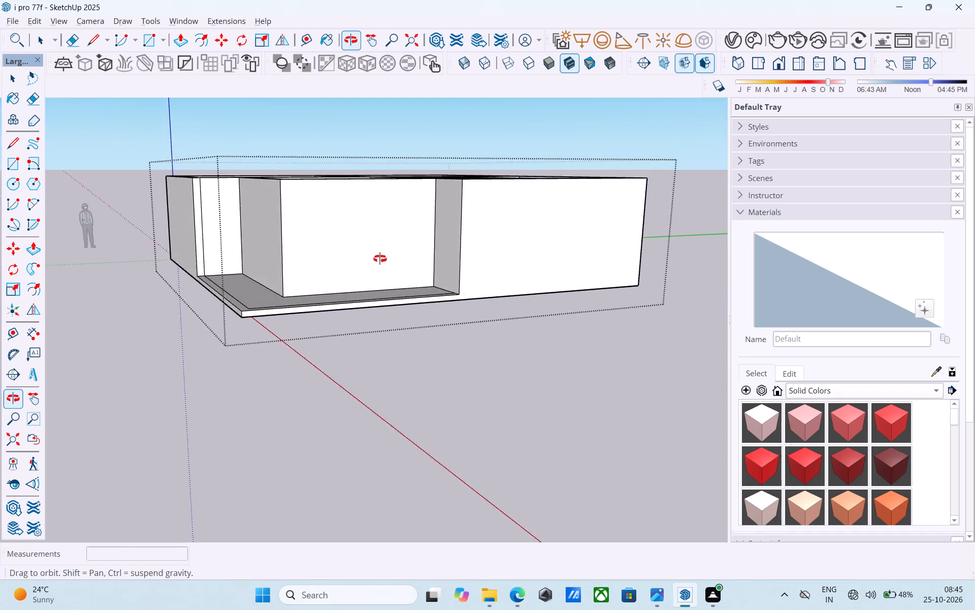
middle_drag(380, 259, 354, 224)
scroll(385, 217, up, 1)
middle_drag(381, 240, 355, 380)
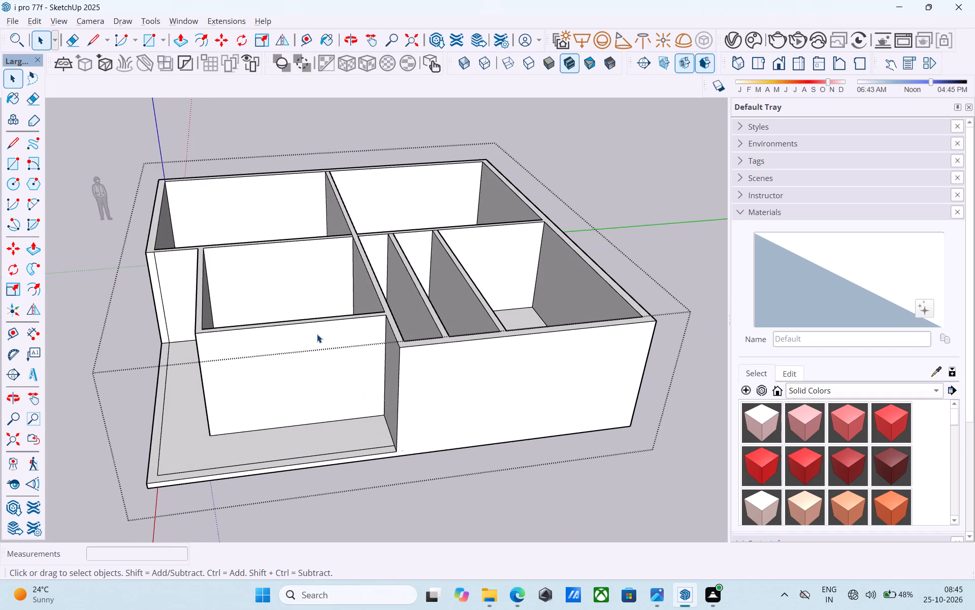
scroll(312, 324, down, 6)
middle_drag(312, 324, 313, 329)
middle_drag(334, 378, 324, 339)
scroll(345, 352, up, 5)
scroll(352, 342, down, 5)
middle_drag(352, 342, 388, 399)
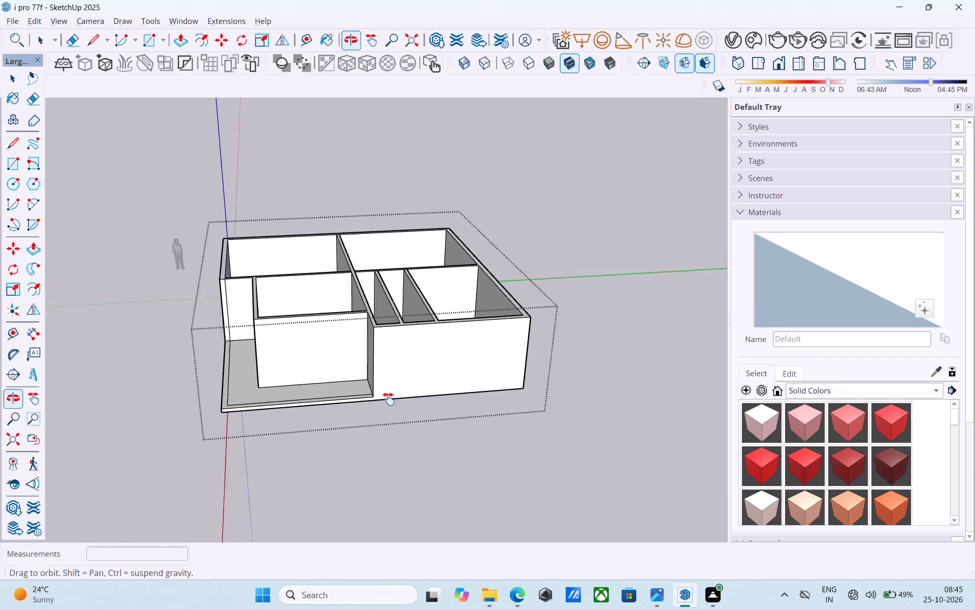
middle_drag(388, 399, 401, 520)
middle_drag(361, 362, 274, 357)
Draw a 6" vertical line upward from the outer wall-top corner beside the origin.
key(r)
scroll(243, 290, up, 7)
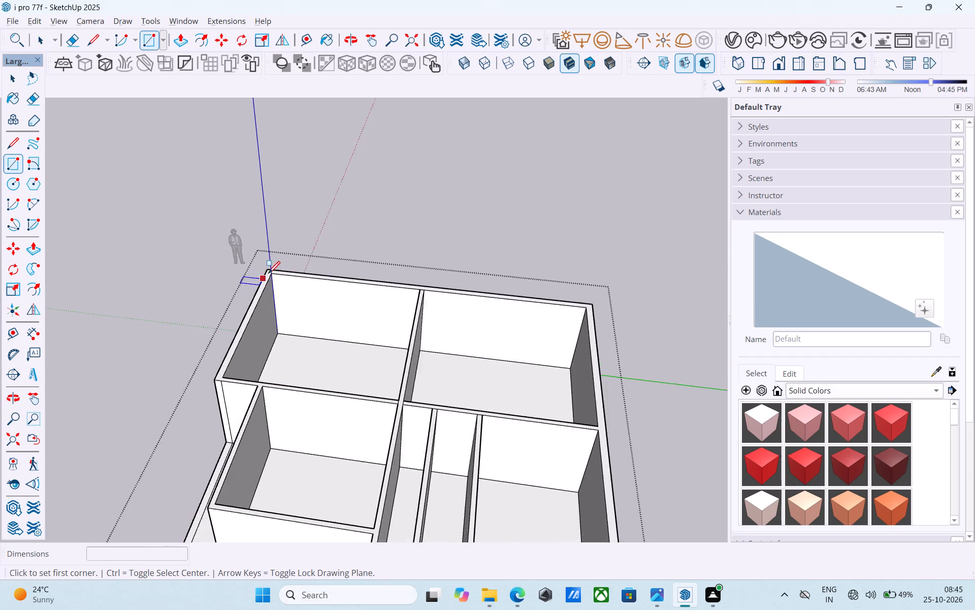
scroll(268, 274, up, 6)
key(space)
text(l)
click(269, 263)
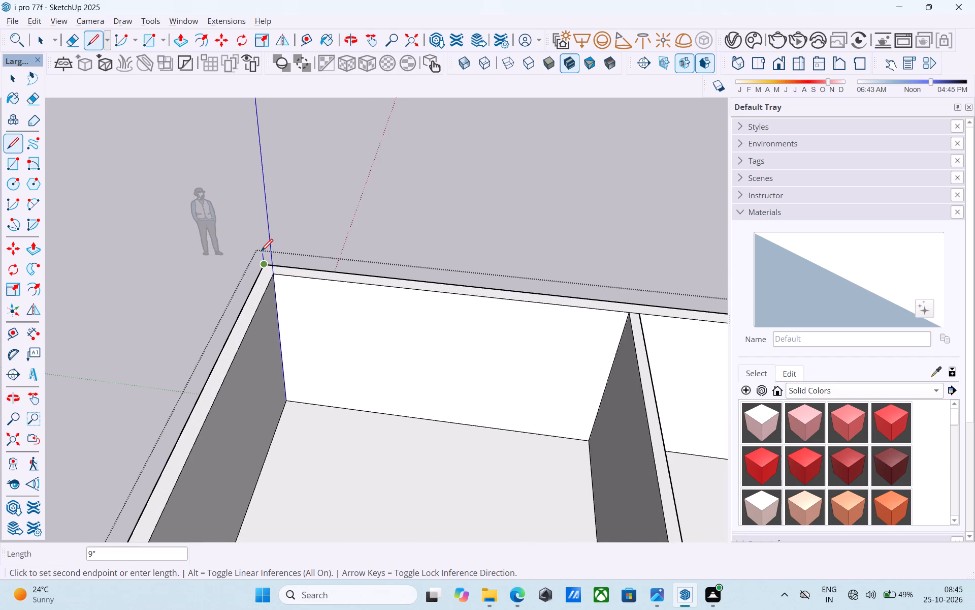
text(6")
key(Return)
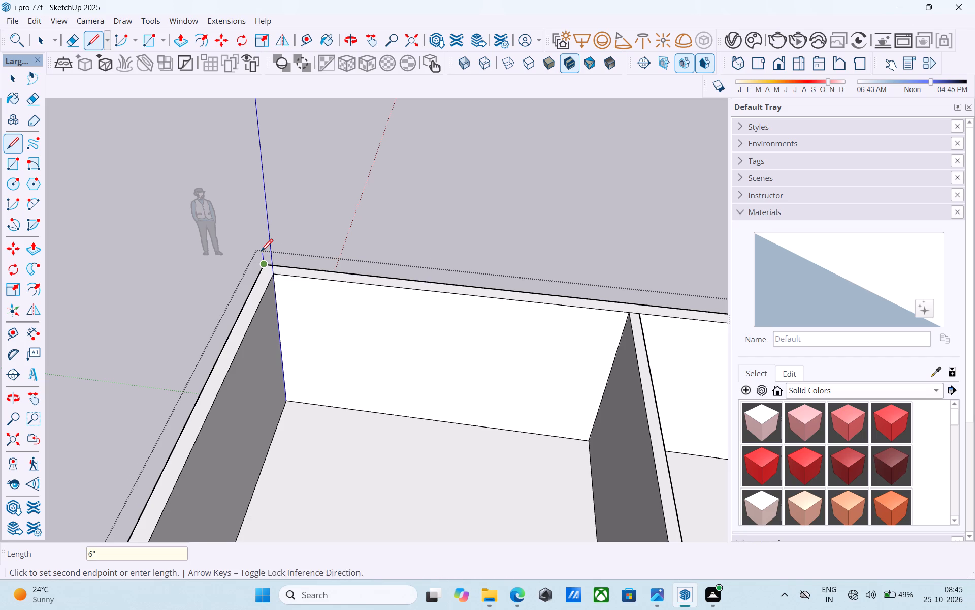
key(space)
Draw a 6" vertical line upward from the outer wall-top corner diagonally opposite the origin.
scroll(165, 170, down, 8)
scroll(166, 169, up, 2)
scroll(166, 168, down, 16)
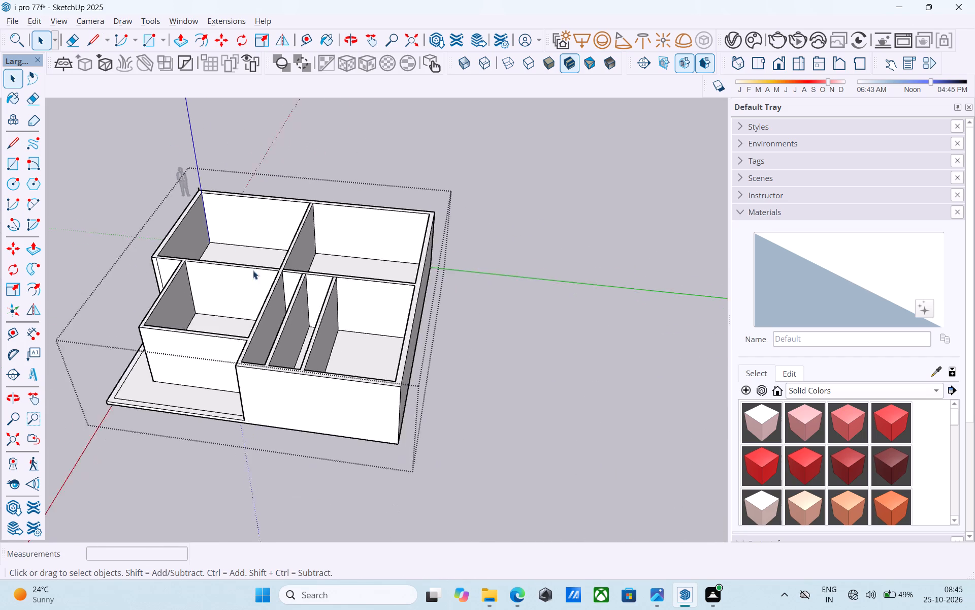
scroll(313, 322, up, 13)
middle_drag(382, 354, 297, 307)
key(l)
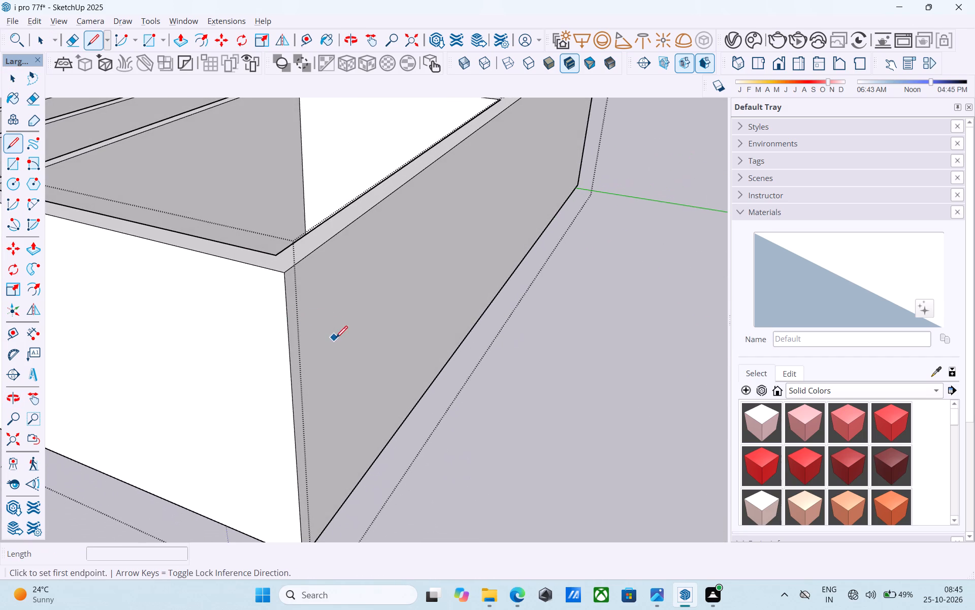
click(284, 273)
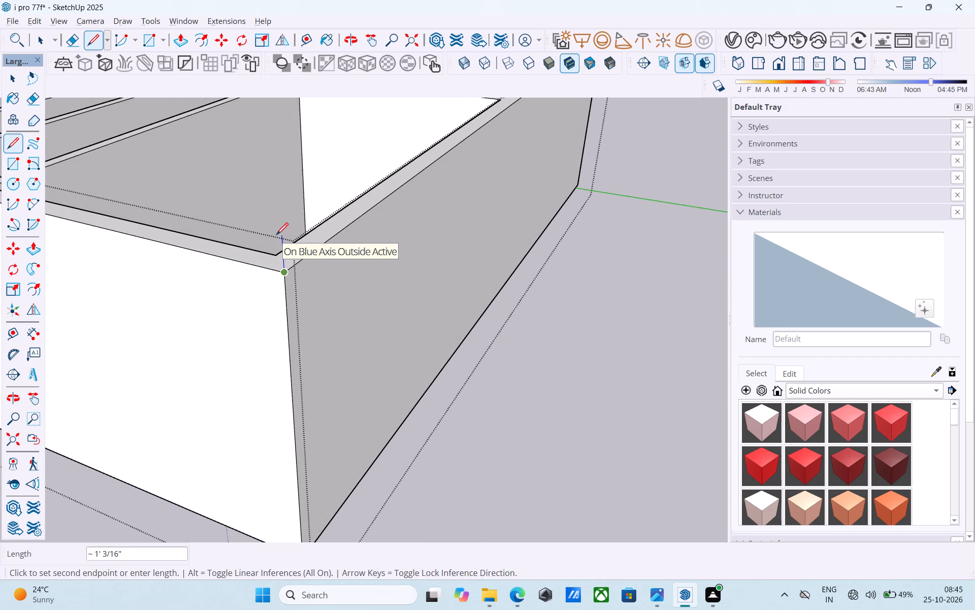
text(6")
key(Return)
key(space)
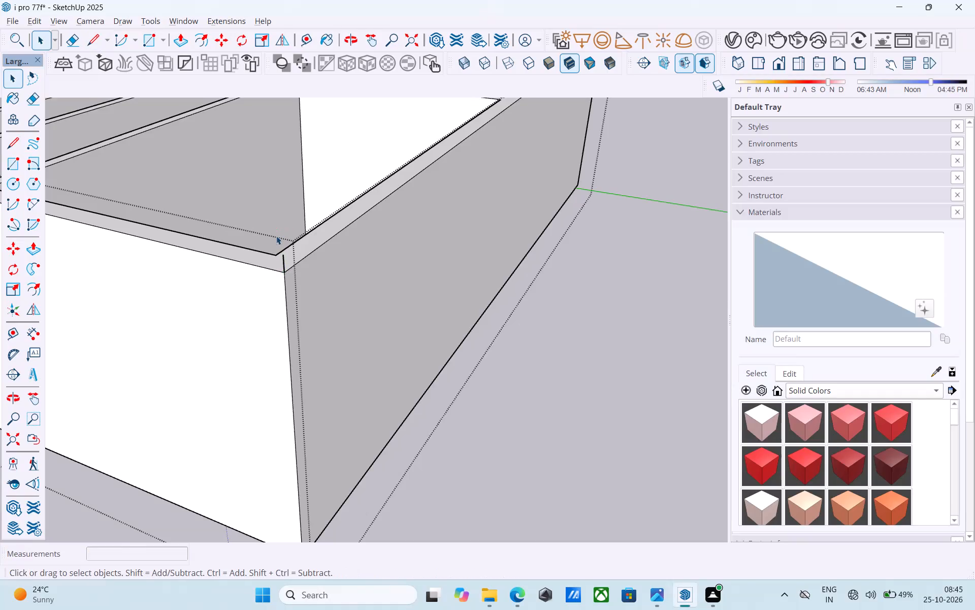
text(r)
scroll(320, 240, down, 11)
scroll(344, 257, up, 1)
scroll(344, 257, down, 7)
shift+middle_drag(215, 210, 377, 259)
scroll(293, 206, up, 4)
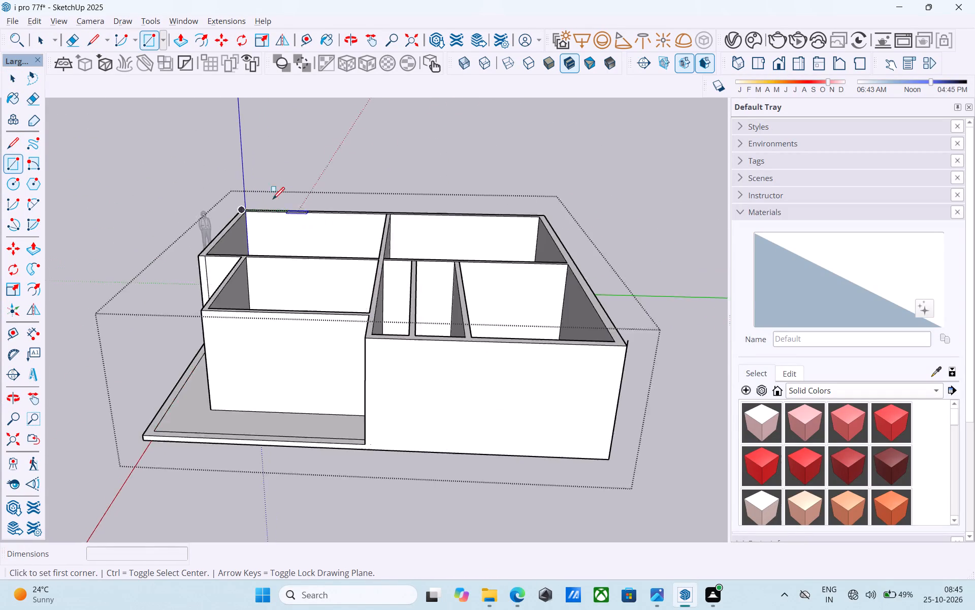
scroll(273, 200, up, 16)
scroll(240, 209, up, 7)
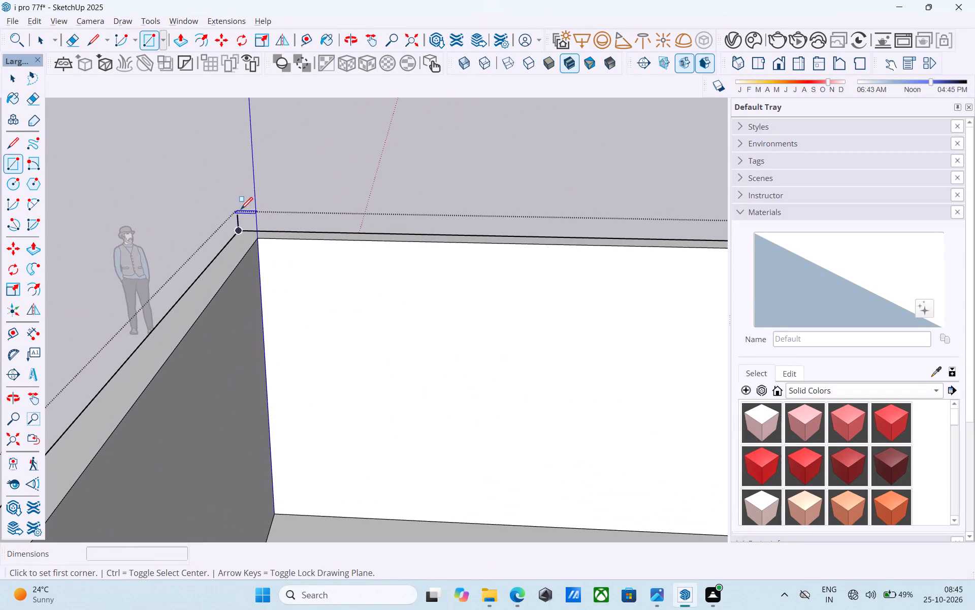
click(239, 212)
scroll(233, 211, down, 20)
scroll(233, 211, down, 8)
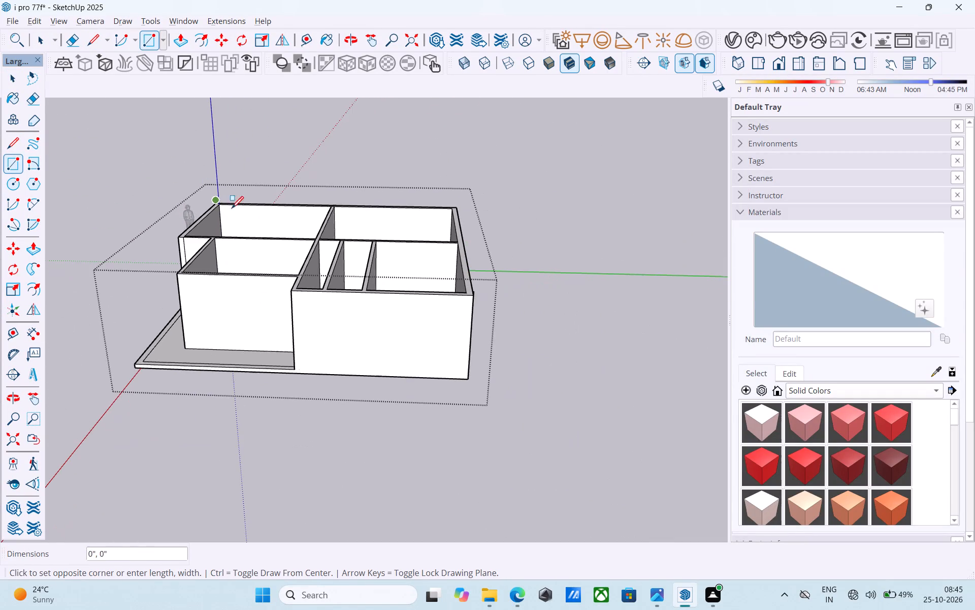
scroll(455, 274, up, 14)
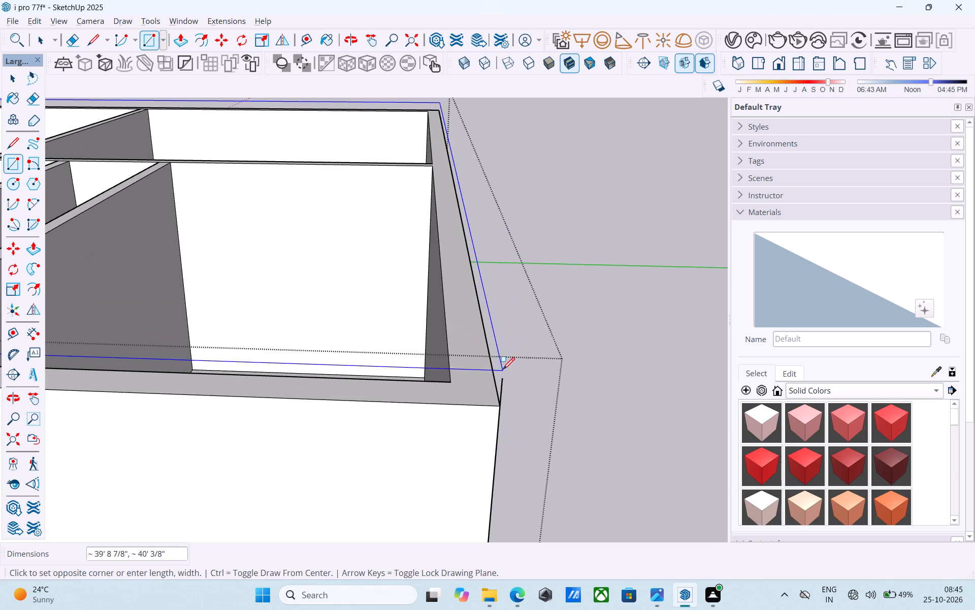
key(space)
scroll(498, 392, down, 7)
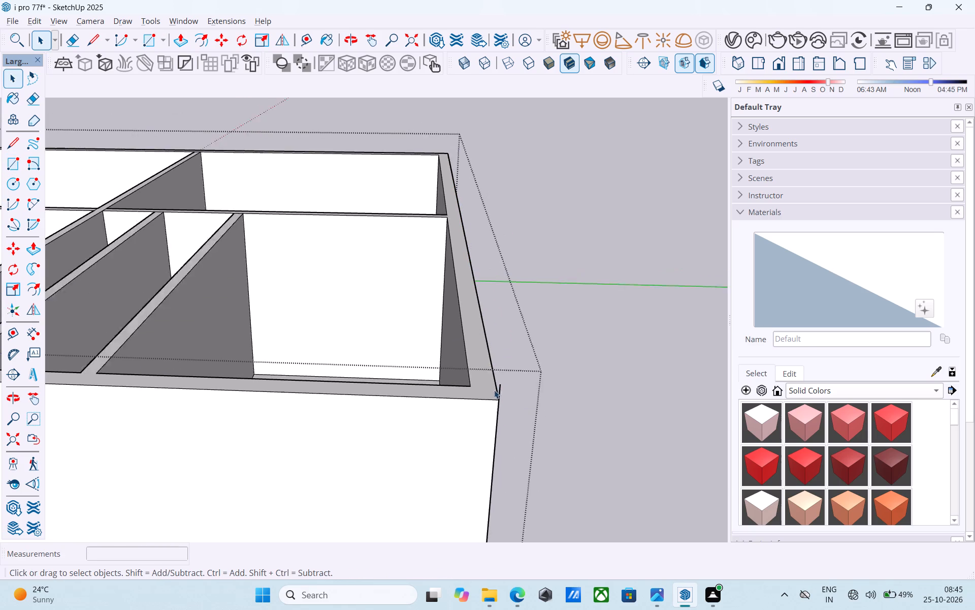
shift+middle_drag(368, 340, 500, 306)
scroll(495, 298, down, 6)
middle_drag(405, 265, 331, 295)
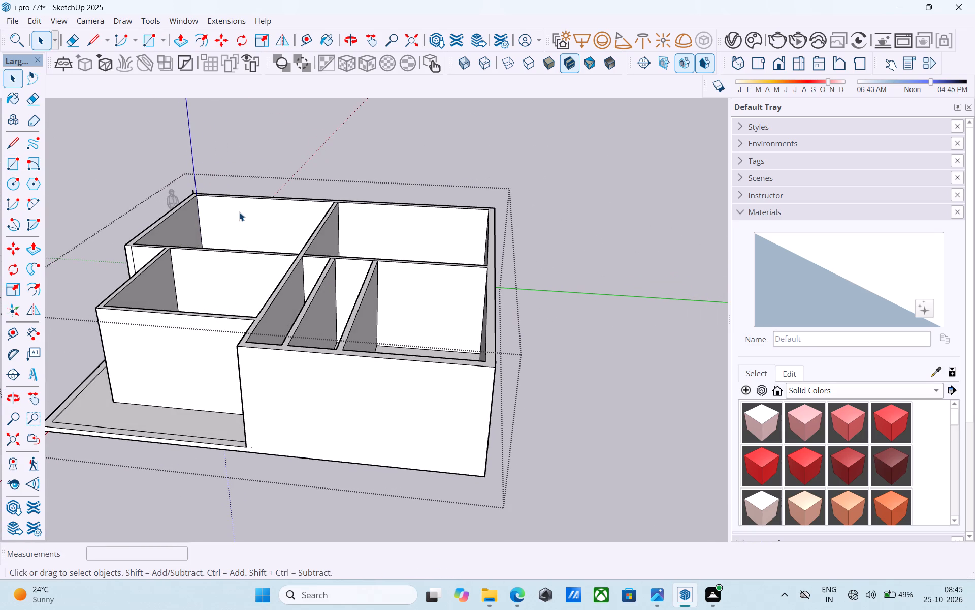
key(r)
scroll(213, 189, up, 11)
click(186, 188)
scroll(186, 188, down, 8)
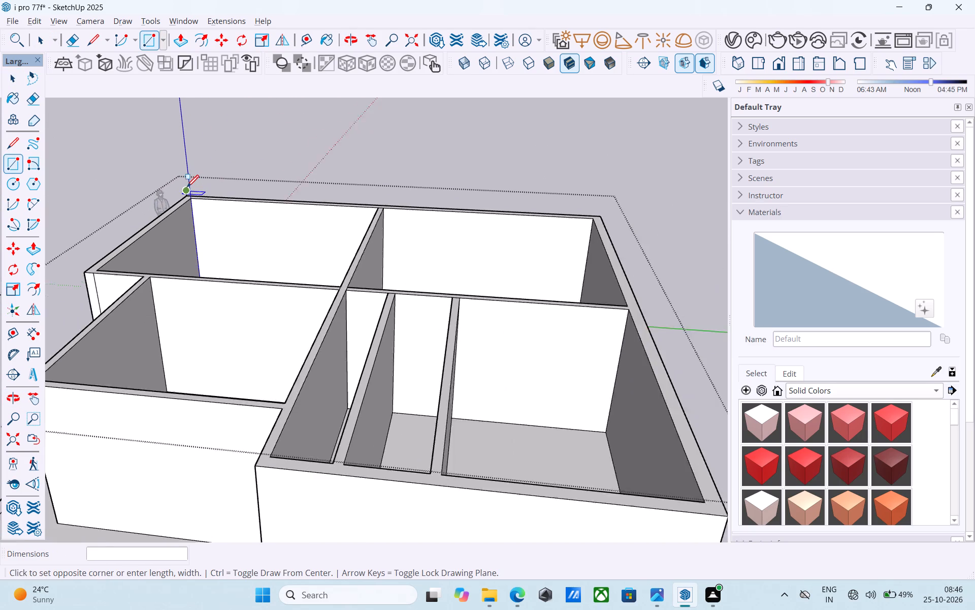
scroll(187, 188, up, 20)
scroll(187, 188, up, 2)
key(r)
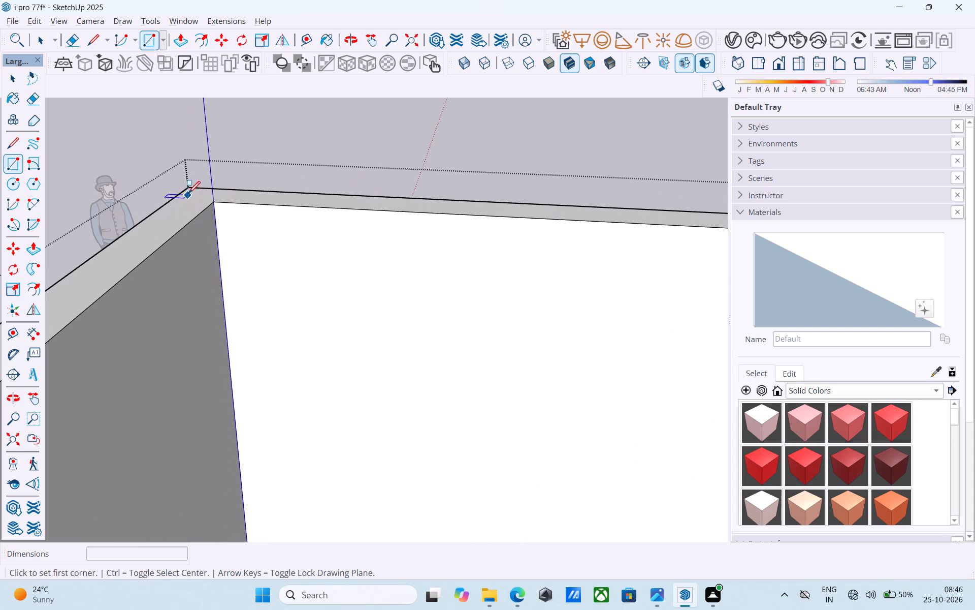
Draw a 40' by 40' rectangle on the wall tops, from the outer corner beside the origin to the diagonally opposite outer corner.
click(189, 190)
scroll(189, 189, down, 20)
scroll(189, 189, down, 3)
scroll(446, 377, up, 2)
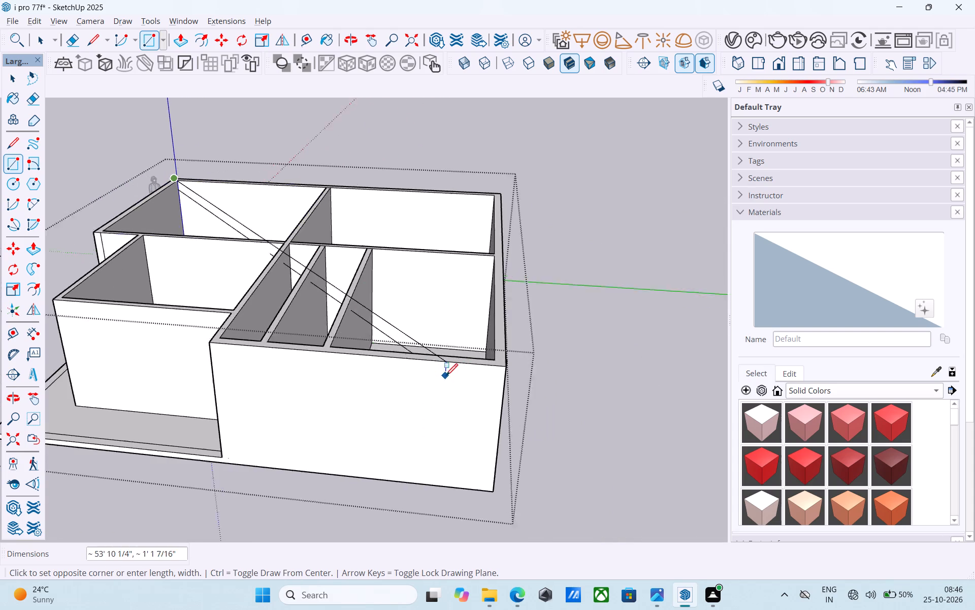
scroll(446, 377, up, 14)
click(598, 371)
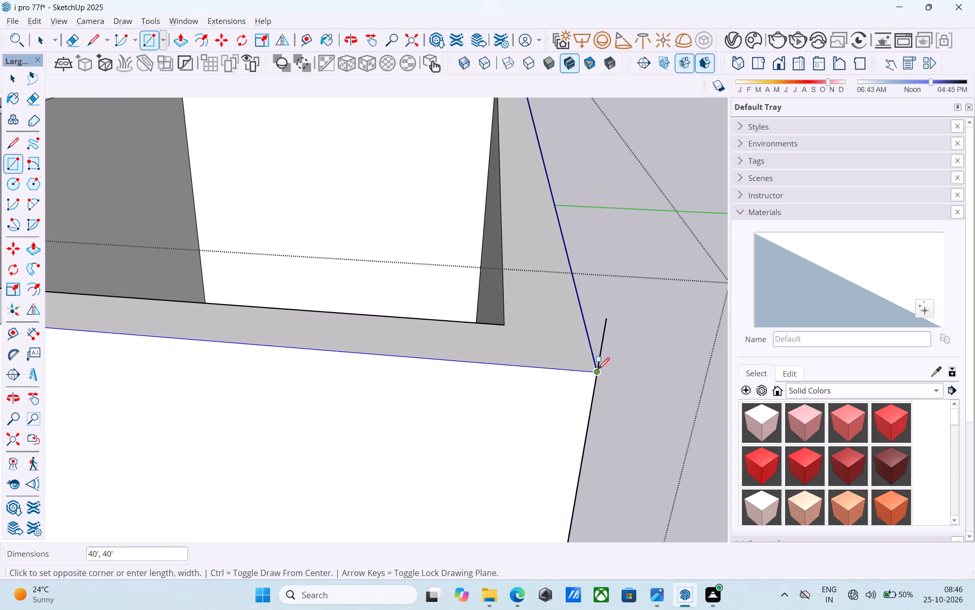
Draw a rectangle at wall-top level over the corner room diagonally opposite the origin, between its opposite inner corners.
scroll(598, 371, down, 10)
scroll(598, 371, up, 1)
scroll(598, 371, down, 1)
scroll(598, 371, up, 1)
scroll(598, 371, down, 1)
scroll(348, 269, down, 7)
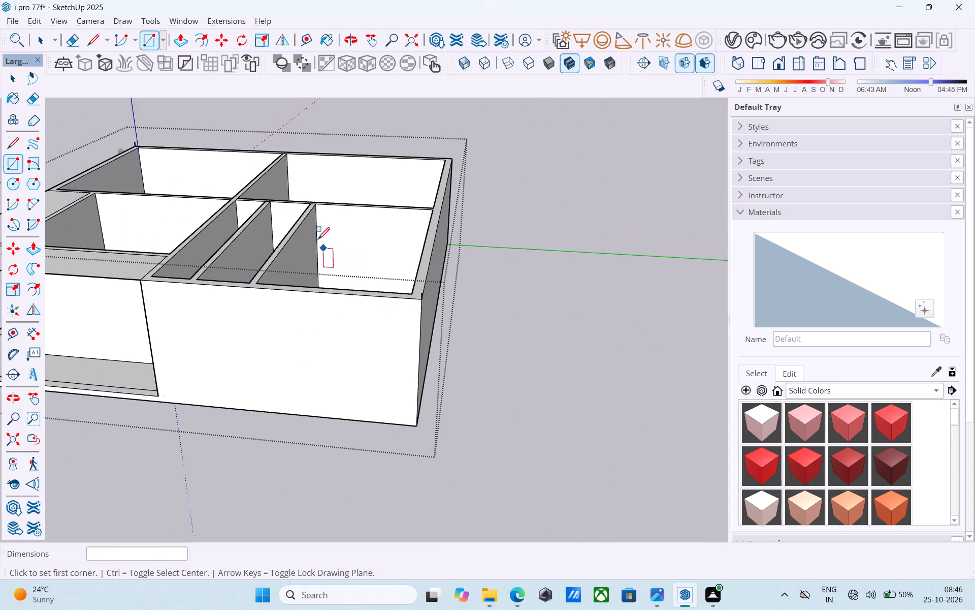
scroll(306, 225, up, 18)
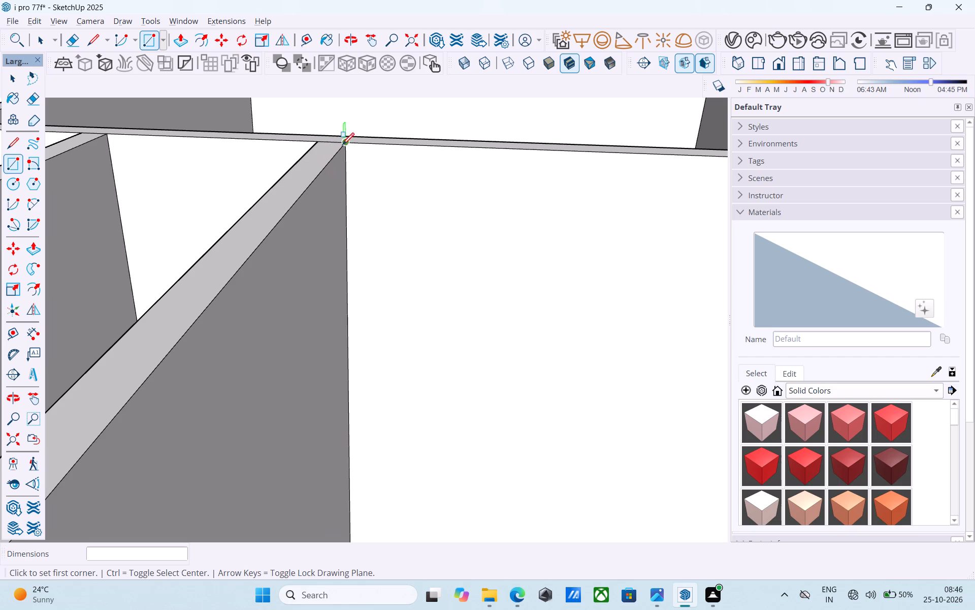
click(342, 145)
scroll(342, 145, down, 14)
scroll(520, 268, up, 4)
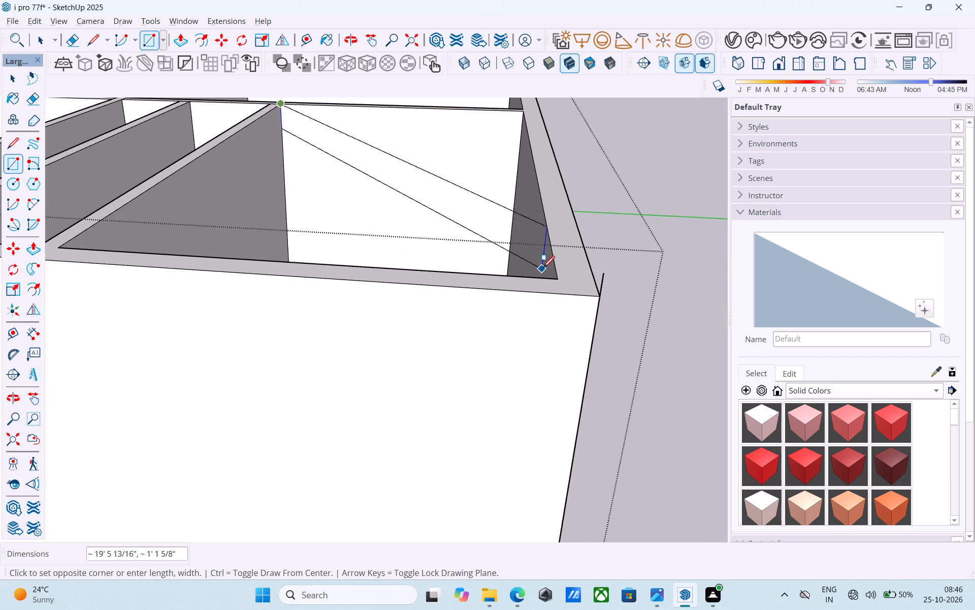
click(554, 276)
scroll(526, 263, down, 7)
middle_drag(479, 232, 347, 345)
key(space)
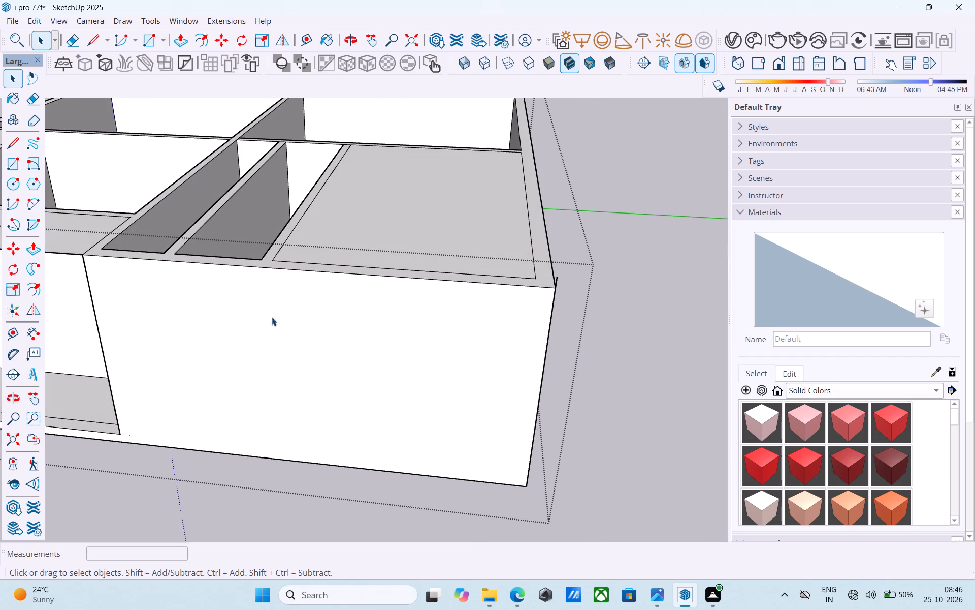
Reverse the new face covering the corner room.
scroll(250, 272, down, 6)
middle_drag(323, 222, 331, 371)
scroll(348, 355, up, 6)
scroll(264, 200, down, 7)
middle_drag(306, 295, 327, 228)
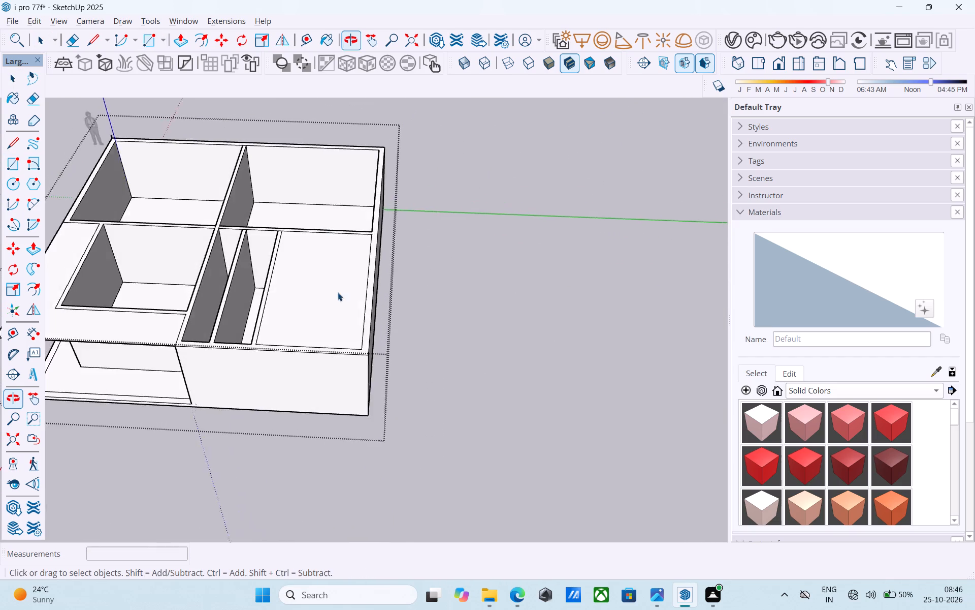
scroll(339, 297, up, 6)
click(343, 294)
right_click(343, 294)
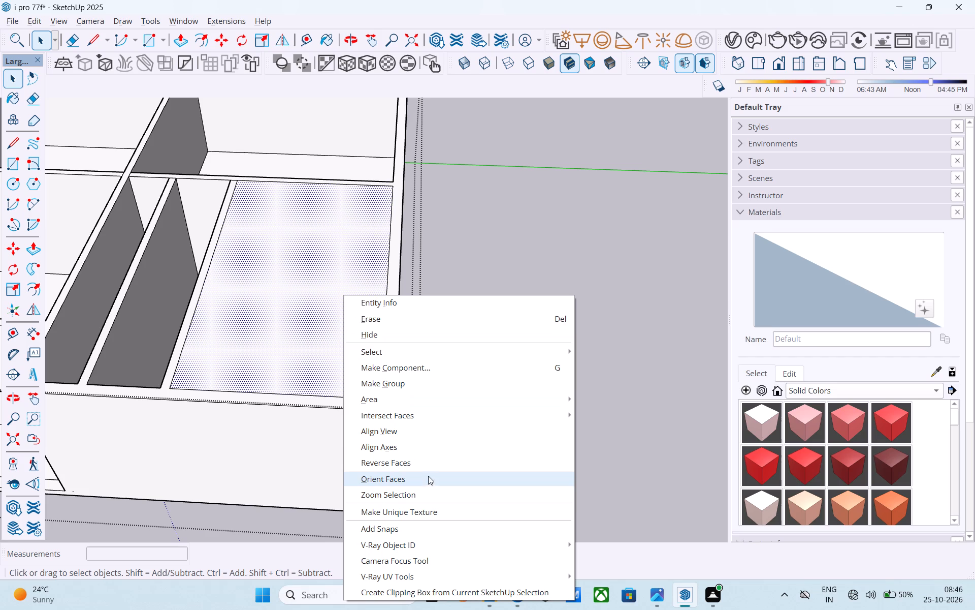
click(428, 468)
scroll(429, 464, down, 5)
middle_drag(417, 461, 399, 408)
middle_drag(301, 297, 290, 273)
scroll(286, 239, up, 3)
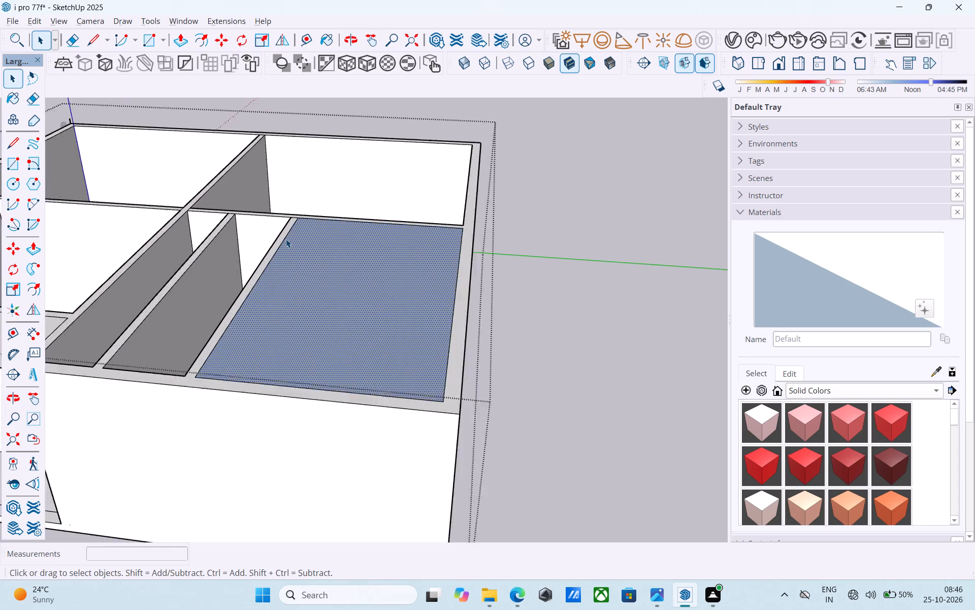
Draw a 6" vertical line upward from the corner room's inner wall-top corner nearest the building's centre.
scroll(286, 239, up, 8)
middle_drag(303, 226, 295, 221)
scroll(295, 225, up, 6)
key(l)
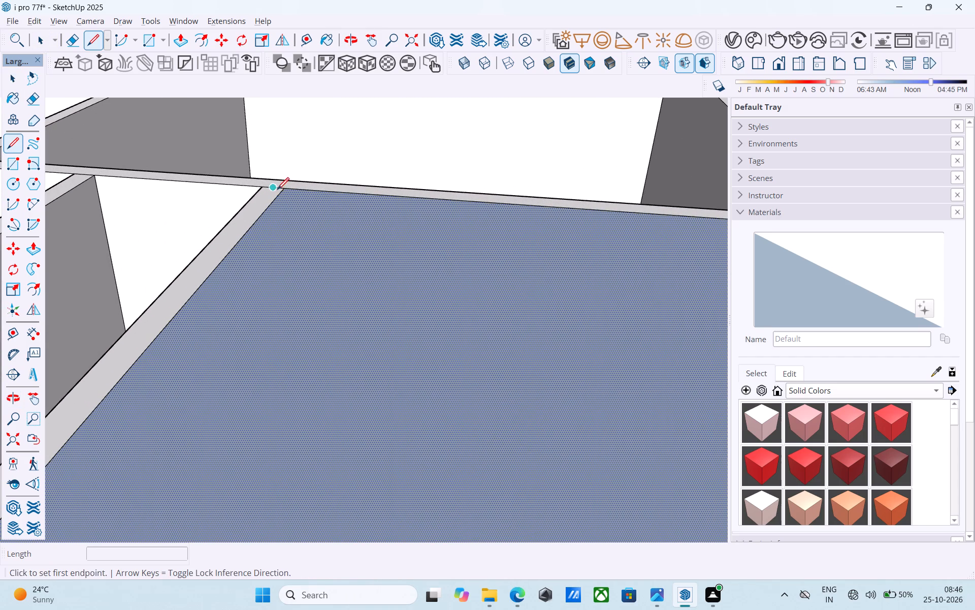
click(282, 187)
text(6")
key(Return)
key(space)
scroll(279, 168, down, 13)
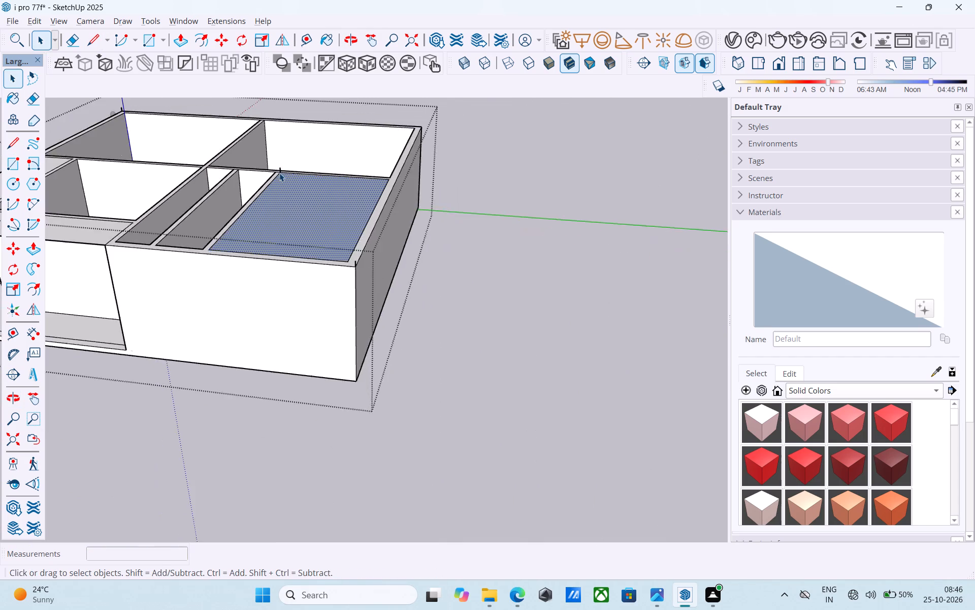
Draw a 6" vertical line upward from the corner room's inner wall-top corner nearest the building's outer corner.
middle_drag(279, 173, 351, 151)
scroll(432, 219, up, 6)
middle_drag(498, 207, 486, 205)
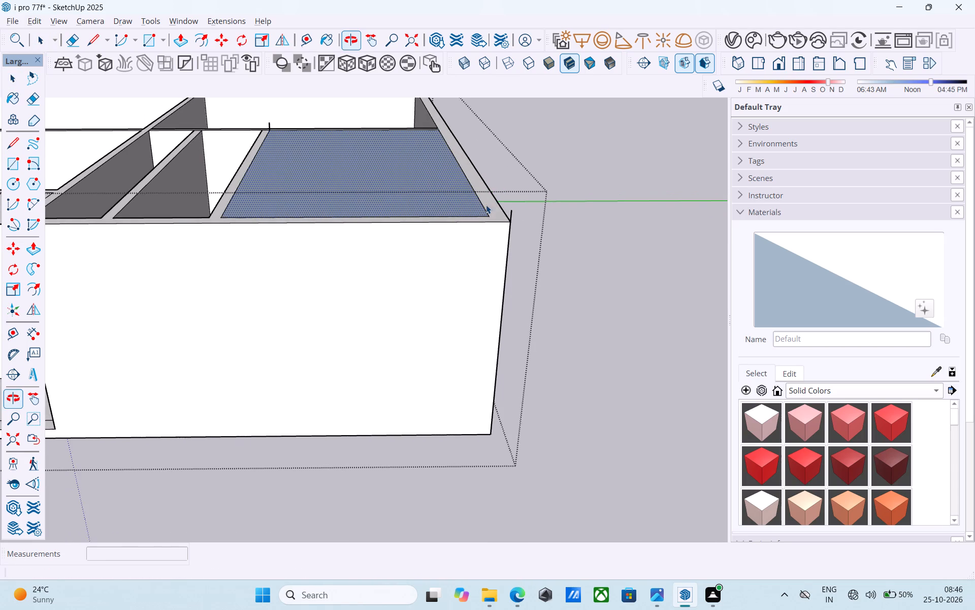
key(l)
scroll(496, 220, up, 6)
click(489, 215)
middle_drag(485, 183, 288, 185)
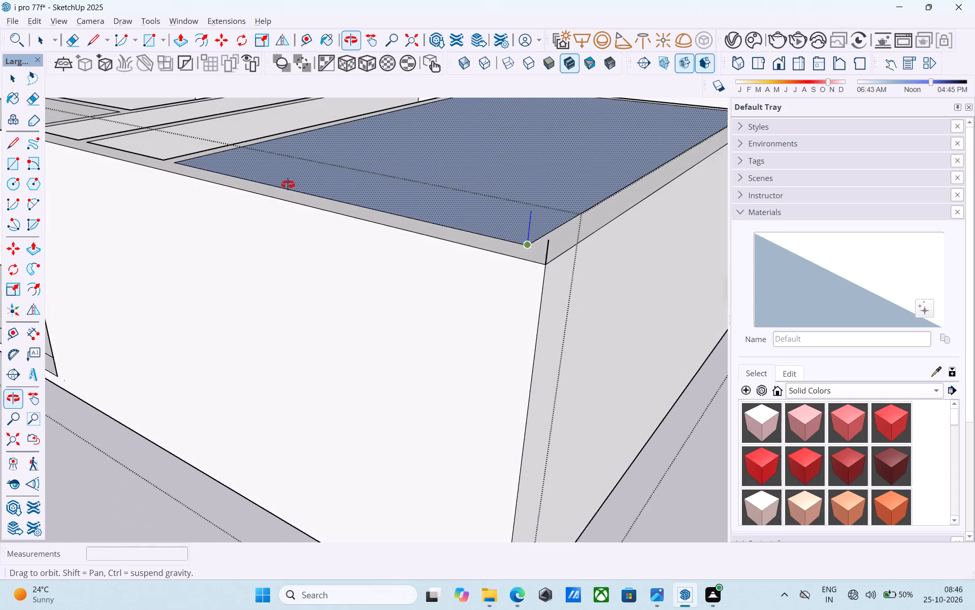
middle_drag(288, 185, 286, 185)
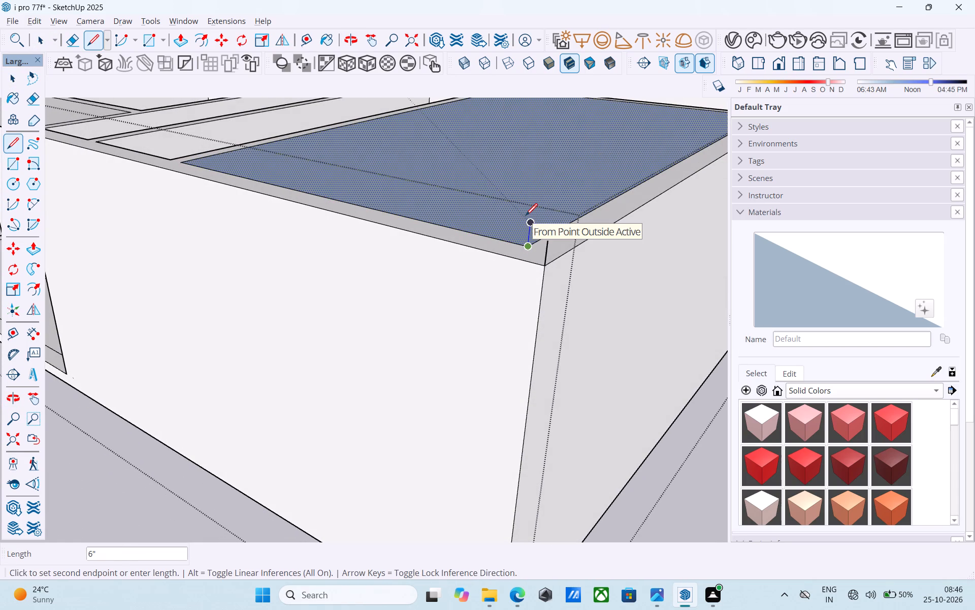
key(9)
key(BackSpace)
text(6")
key(Return)
key(space)
scroll(529, 234, down, 5)
Draw a horizontal rectangle above the corner room between the top ends of the two 6" vertical lines.
key(r)
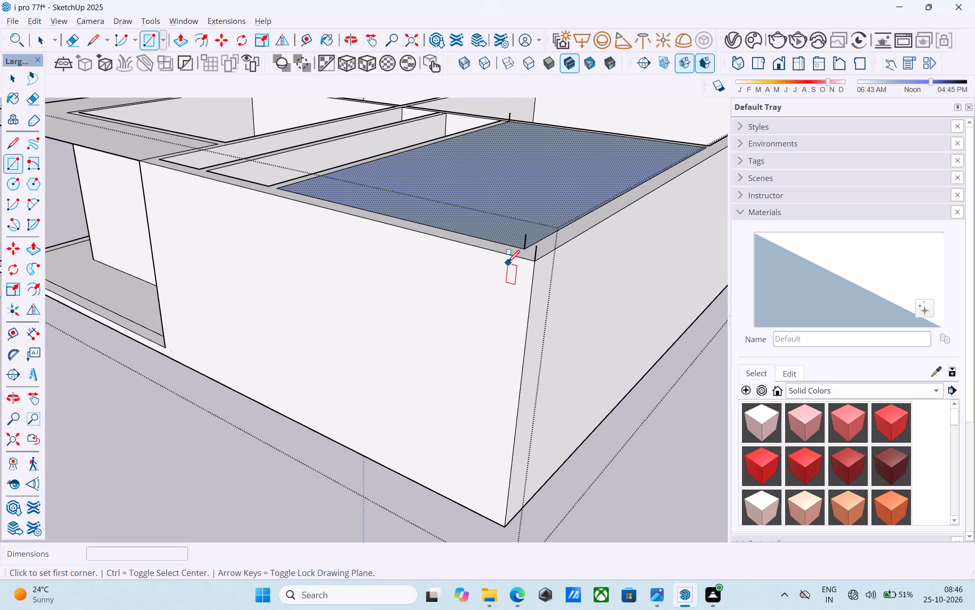
middle_drag(508, 263, 586, 257)
scroll(318, 170, up, 9)
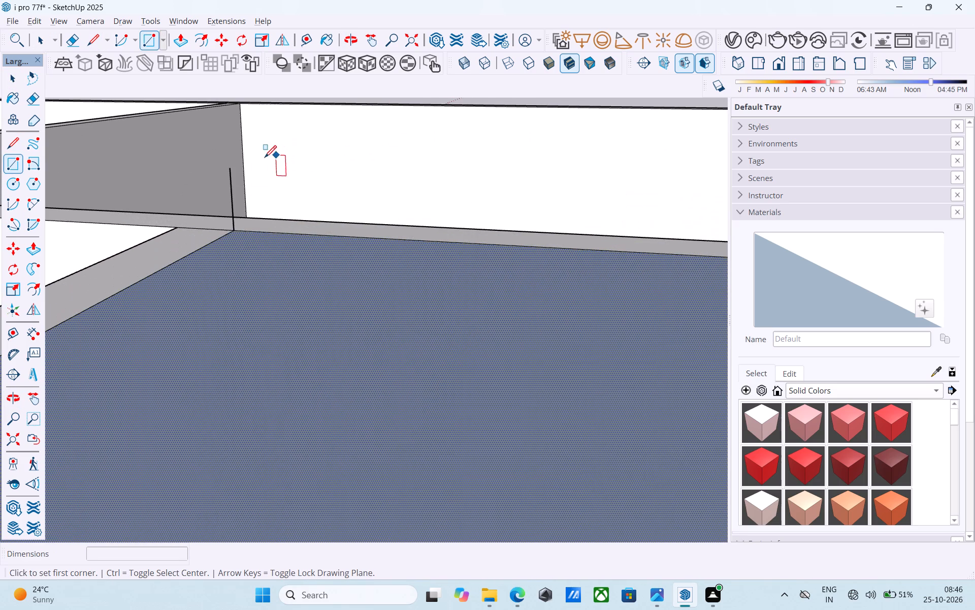
click(231, 168)
scroll(232, 165, down, 18)
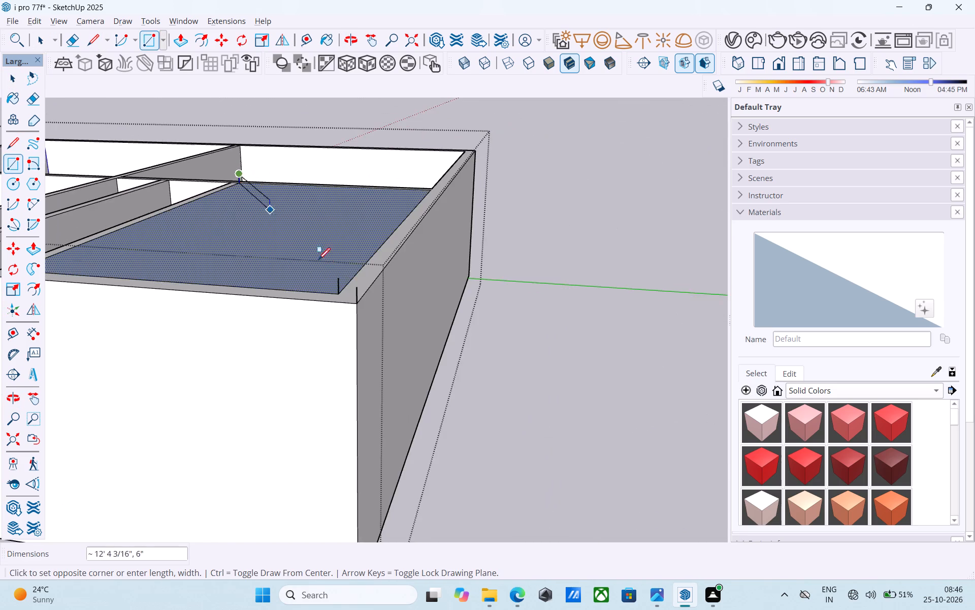
scroll(362, 291, up, 6)
click(323, 272)
scroll(398, 248, down, 6)
shift+middle_drag(398, 242, 616, 206)
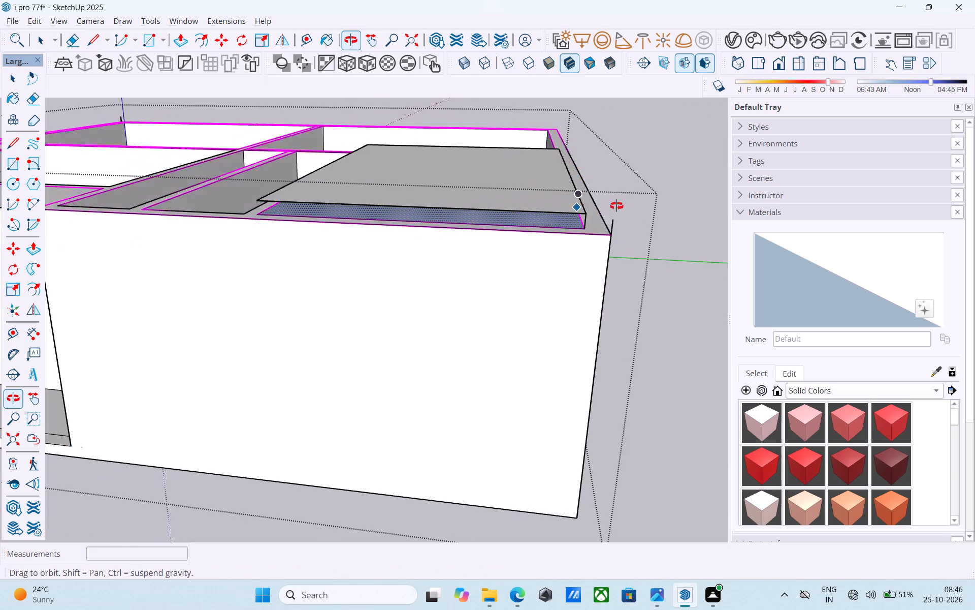
shift+middle_drag(616, 206, 694, 235)
middle_drag(283, 185, 438, 225)
Join the lower and upper rectangles with a vertical edge at the corner between the narrow room and the outer wall.
key(l)
scroll(405, 244, up, 6)
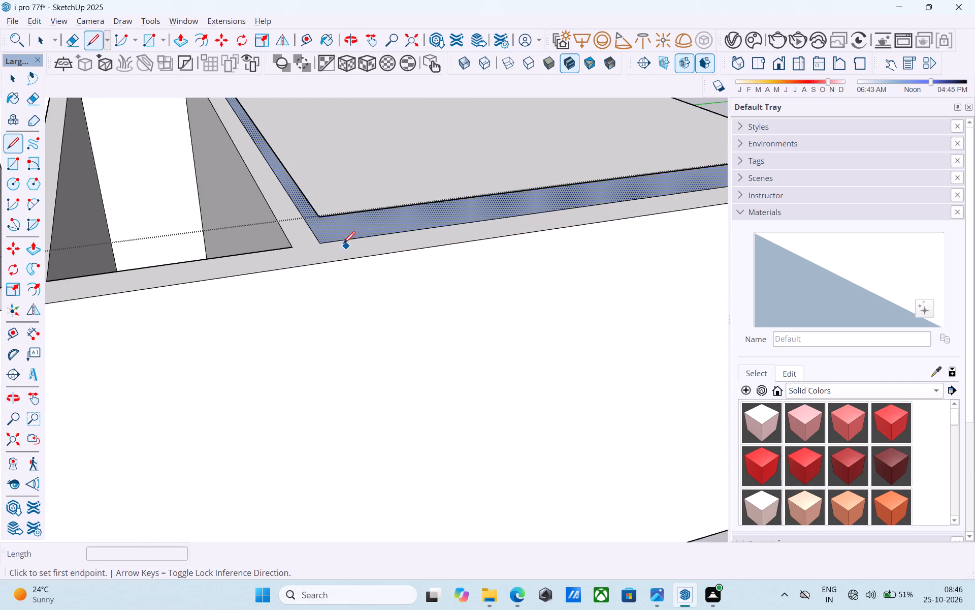
scroll(343, 245, up, 3)
click(306, 242)
key(l)
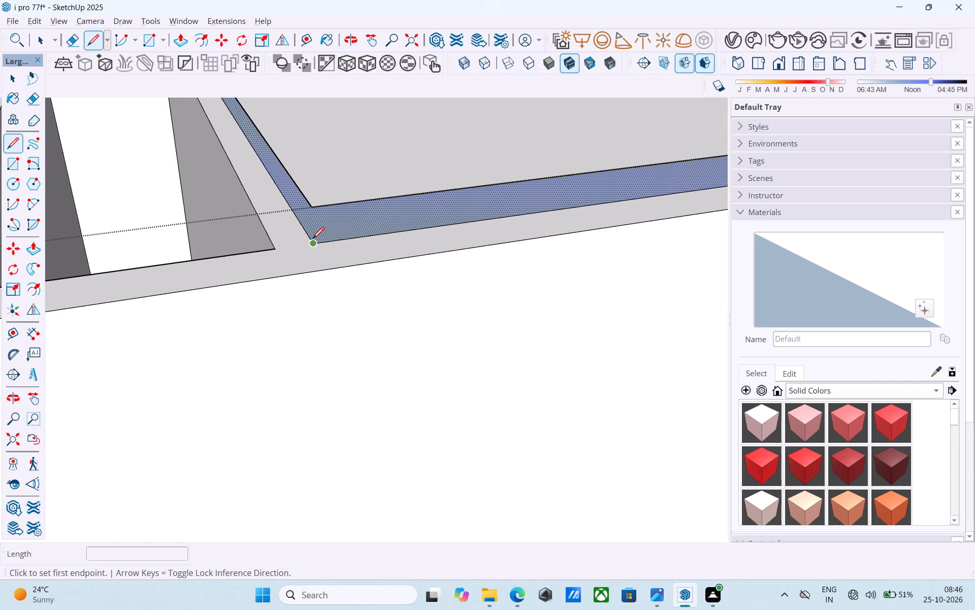
click(313, 240)
click(310, 206)
key(space)
Join the rectangles with a vertical edge at the remaining corner, beside the neighbouring large room, to close the slab's sides.
scroll(309, 206, down, 17)
middle_drag(434, 221, 99, 190)
middle_drag(427, 171, 131, 187)
middle_drag(380, 184, 169, 245)
scroll(265, 243, up, 3)
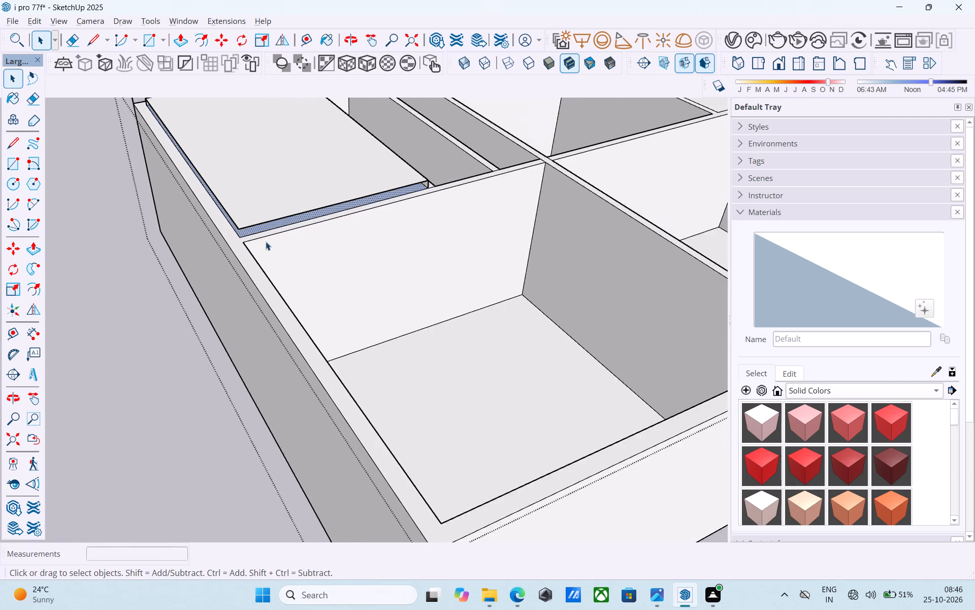
scroll(266, 241, up, 2)
middle_drag(252, 238, 295, 263)
scroll(252, 238, up, 1)
key(l)
scroll(284, 256, up, 3)
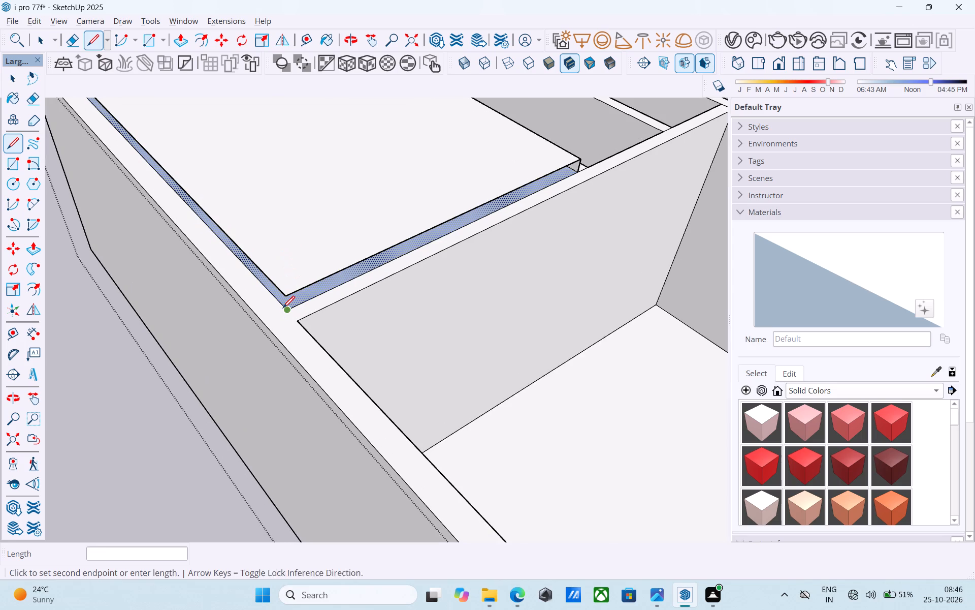
click(283, 309)
click(288, 296)
scroll(290, 296, down, 6)
middle_drag(290, 297, 347, 220)
scroll(347, 220, up, 10)
key(space)
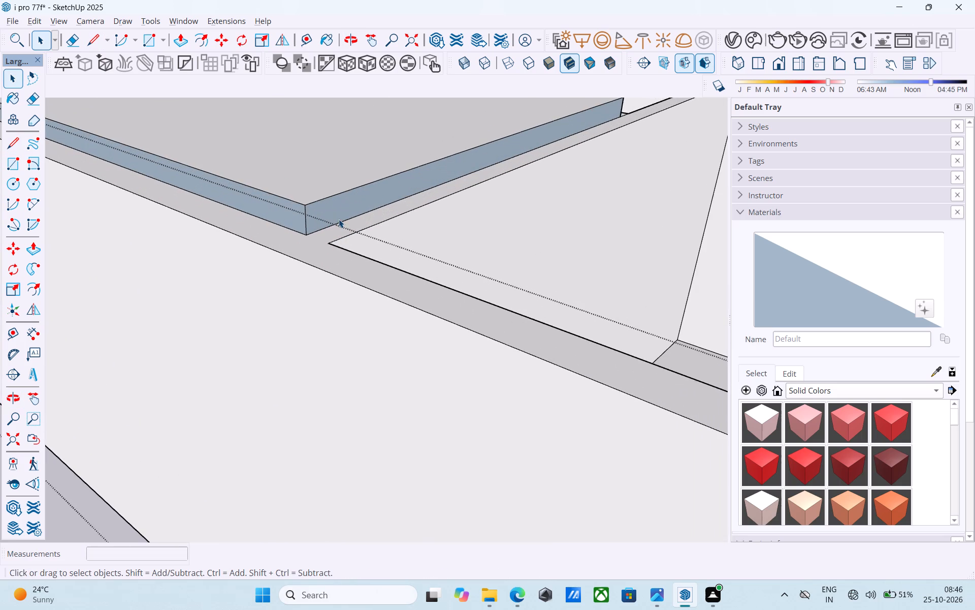
Reverse the two slab side faces meeting at the corner beside the neighbouring large room.
click(338, 218)
right_click(337, 218)
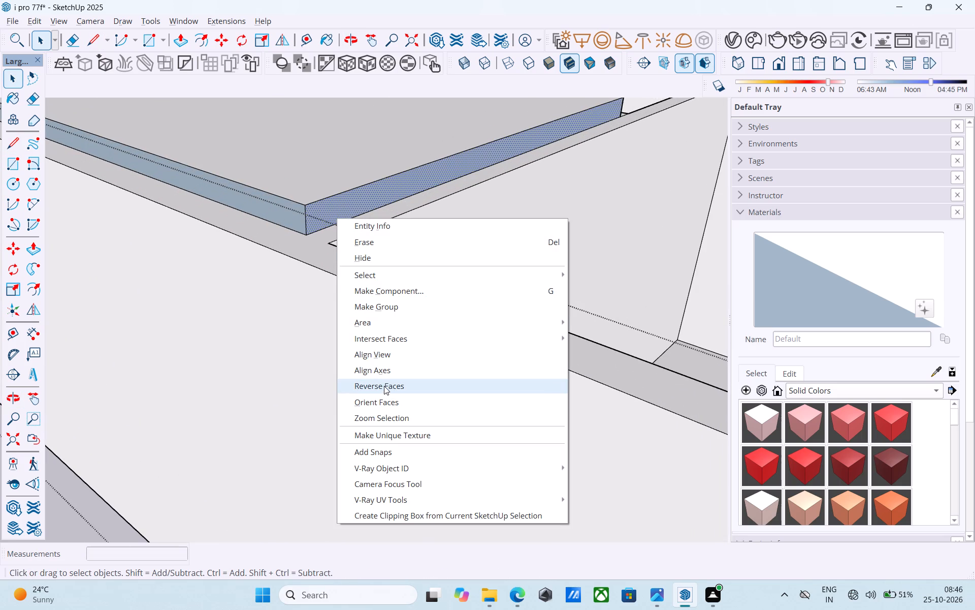
click(384, 386)
click(294, 205)
right_click(294, 205)
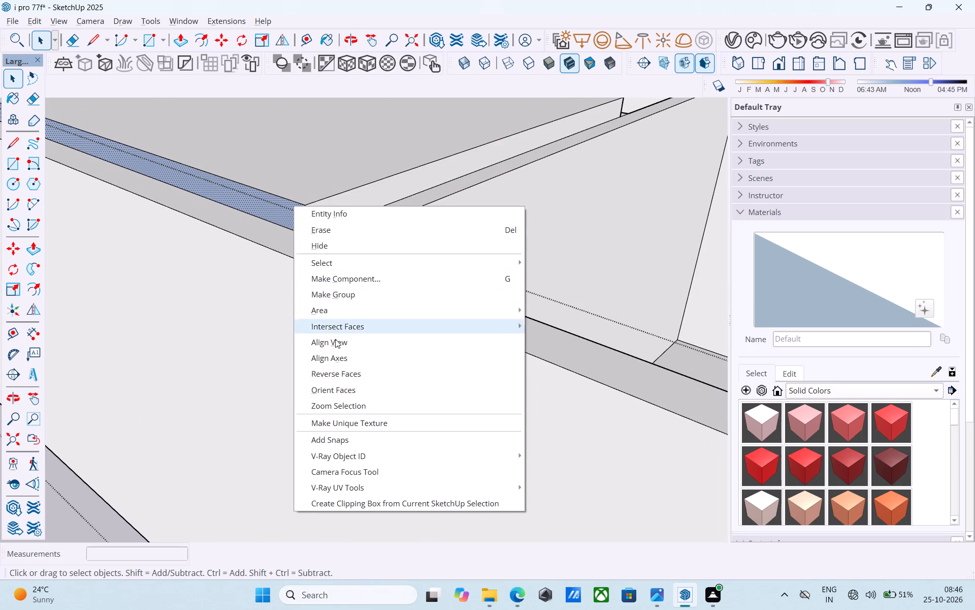
click(347, 369)
Reverse the other two slab side faces, which meet at the corner beside the narrow room.
scroll(361, 353, down, 15)
middle_drag(383, 346, 545, 350)
scroll(519, 308, down, 4)
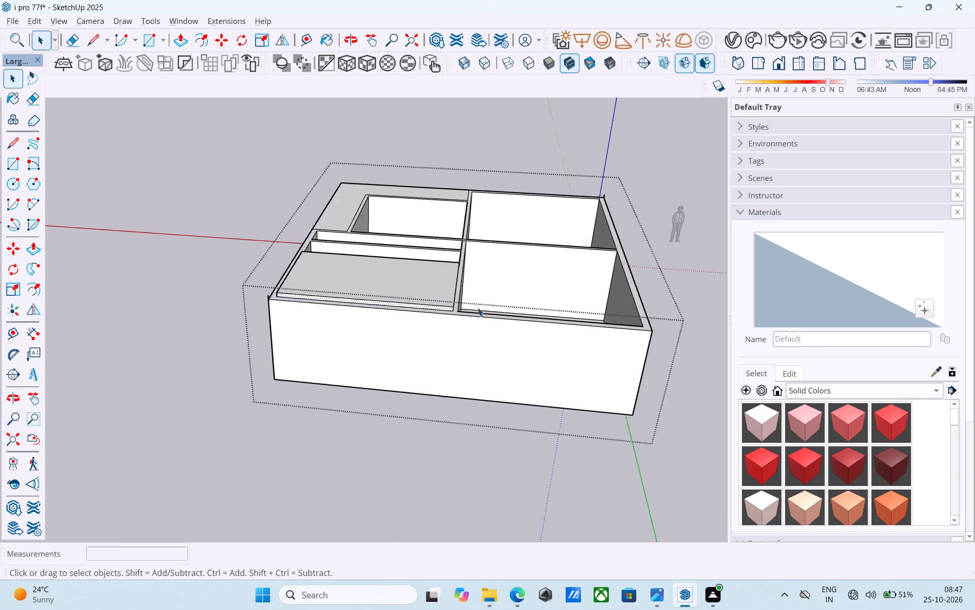
scroll(478, 308, down, 3)
middle_drag(381, 316, 650, 263)
middle_drag(354, 225, 555, 270)
scroll(603, 227, up, 11)
shift+middle_drag(496, 266, 456, 278)
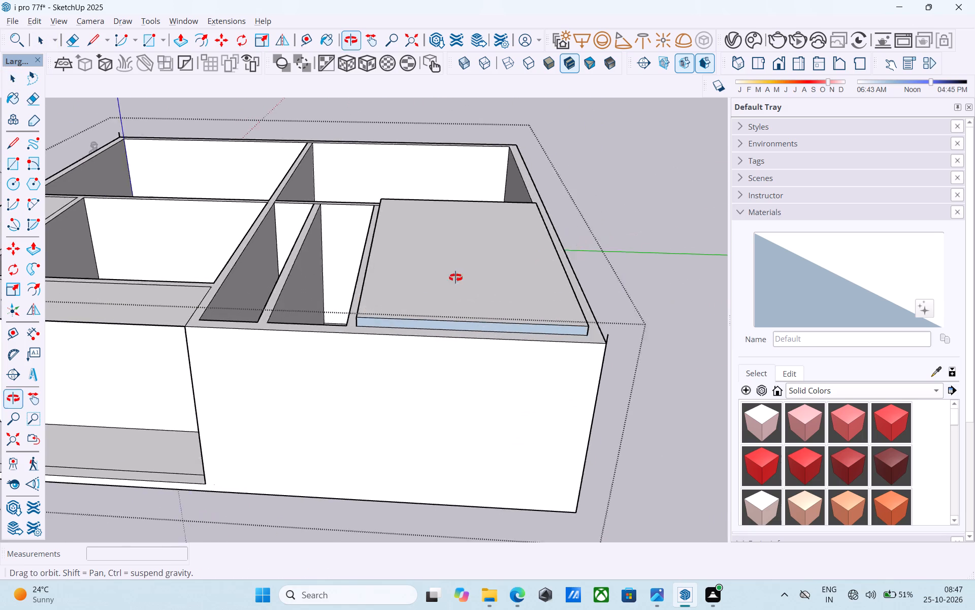
shift+middle_drag(456, 278, 603, 255)
scroll(595, 256, up, 12)
shift+middle_drag(575, 258, 400, 228)
scroll(398, 228, up, 5)
click(395, 230)
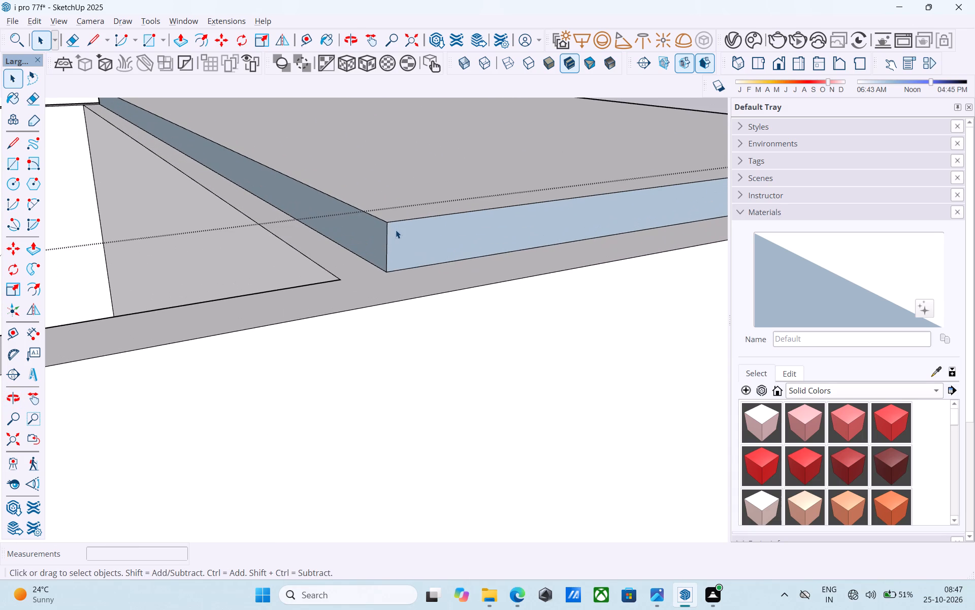
right_click(396, 230)
click(448, 404)
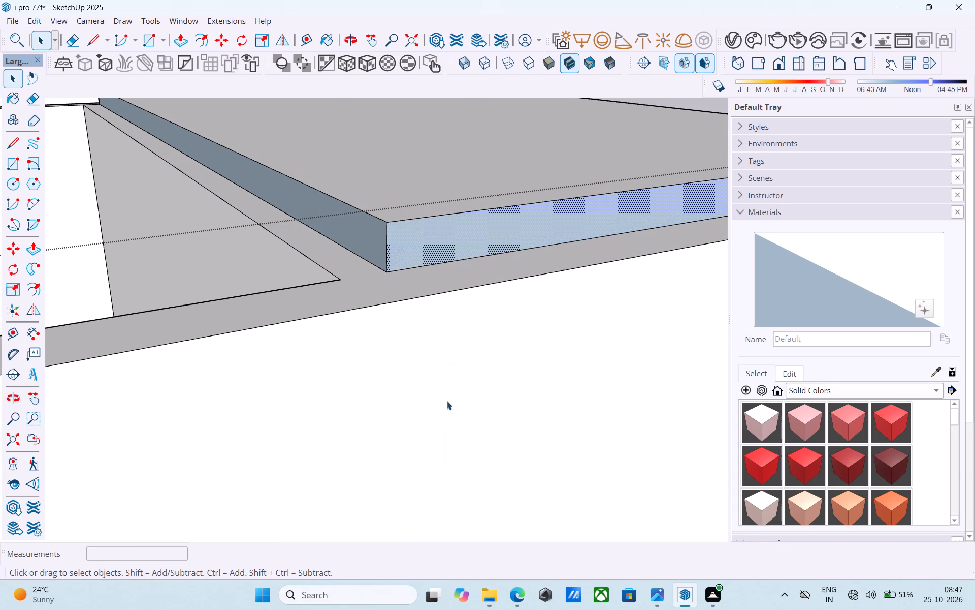
click(375, 229)
right_click(374, 228)
click(418, 391)
Push/Pull the slab's side face outward to the outer face of the wall next to the open corner area.
scroll(409, 378, down, 4)
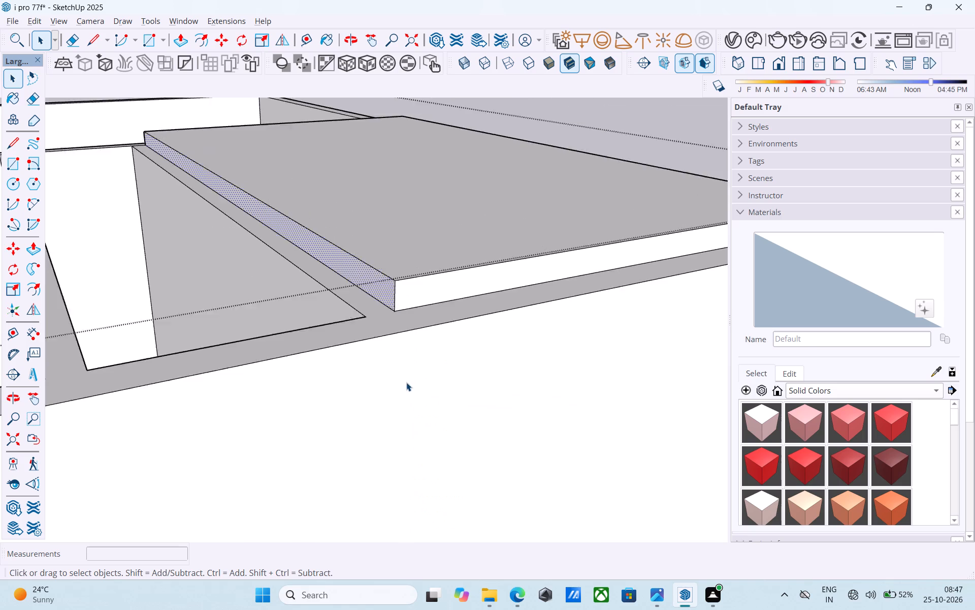
scroll(406, 382, down, 14)
middle_drag(317, 310, 198, 285)
scroll(239, 289, up, 11)
scroll(298, 254, down, 6)
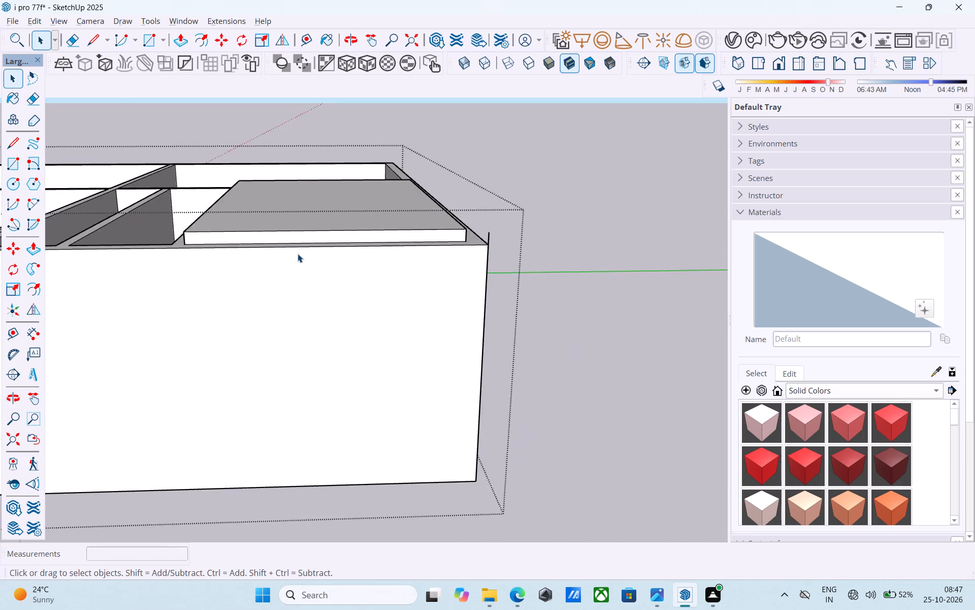
scroll(298, 254, down, 4)
middle_drag(298, 257, 398, 331)
shift+middle_drag(370, 317, 414, 270)
shift+scroll(414, 270, up, 3)
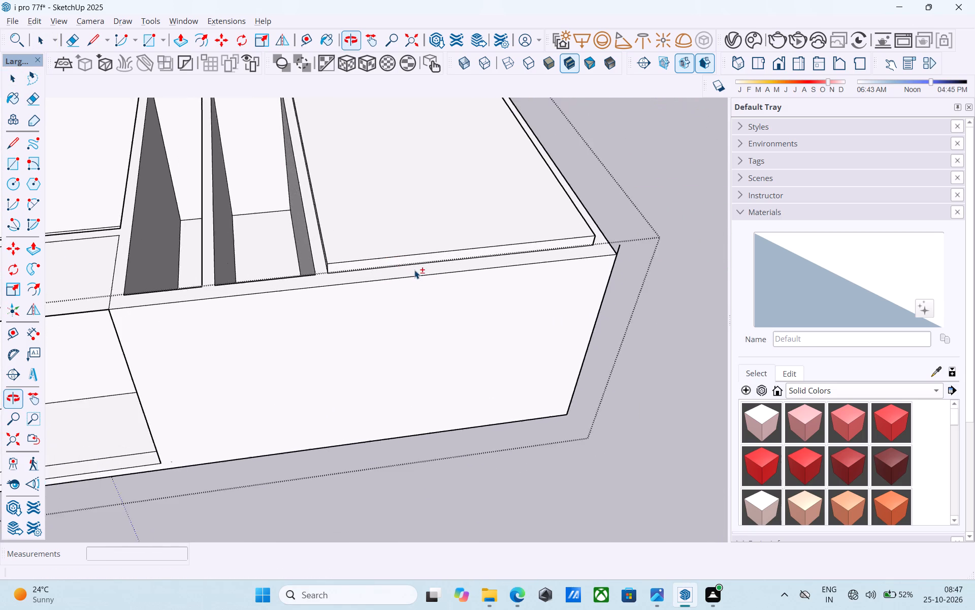
shift+scroll(414, 270, up, 4)
click(411, 254)
key(p)
click(410, 253)
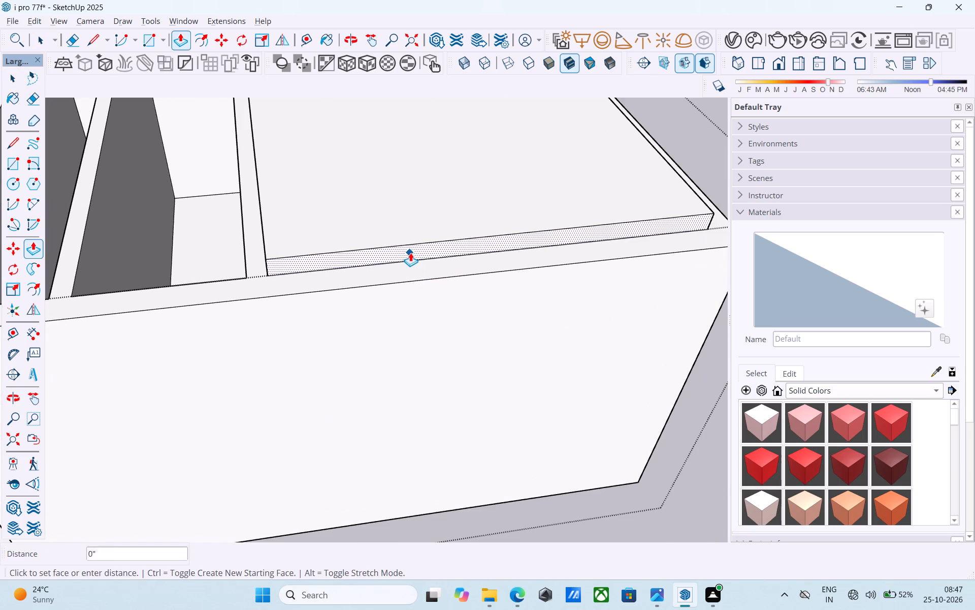
click(411, 284)
scroll(406, 288, down, 1)
middle_drag(406, 285, 477, 186)
click(437, 178)
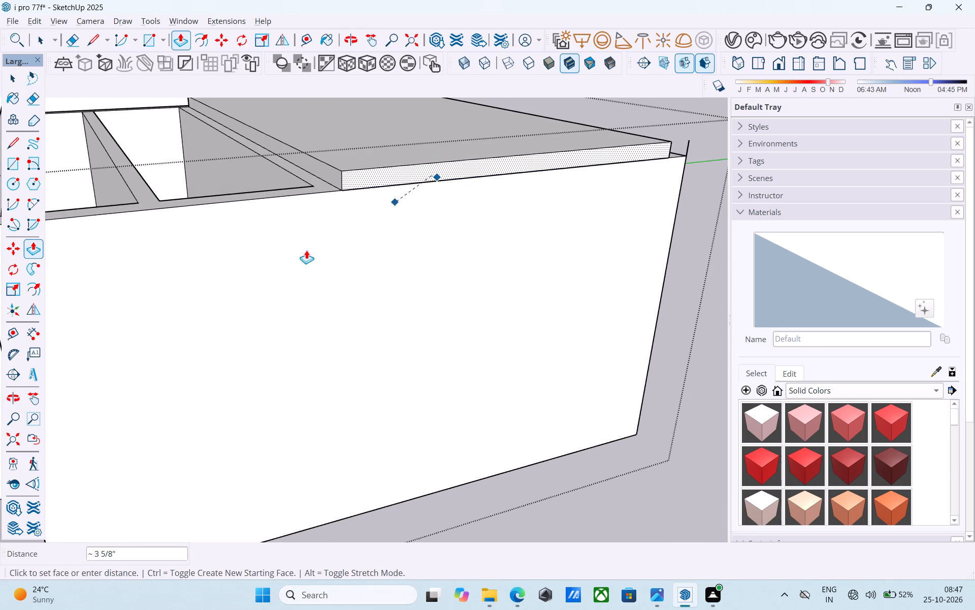
click(282, 264)
key(space)
Push/Pull the slab's adjacent side face outward to the outer face of the wall crossed by the green axis.
scroll(288, 259, down, 5)
middle_drag(437, 205, 267, 201)
middle_drag(411, 220, 275, 203)
scroll(205, 178, down, 4)
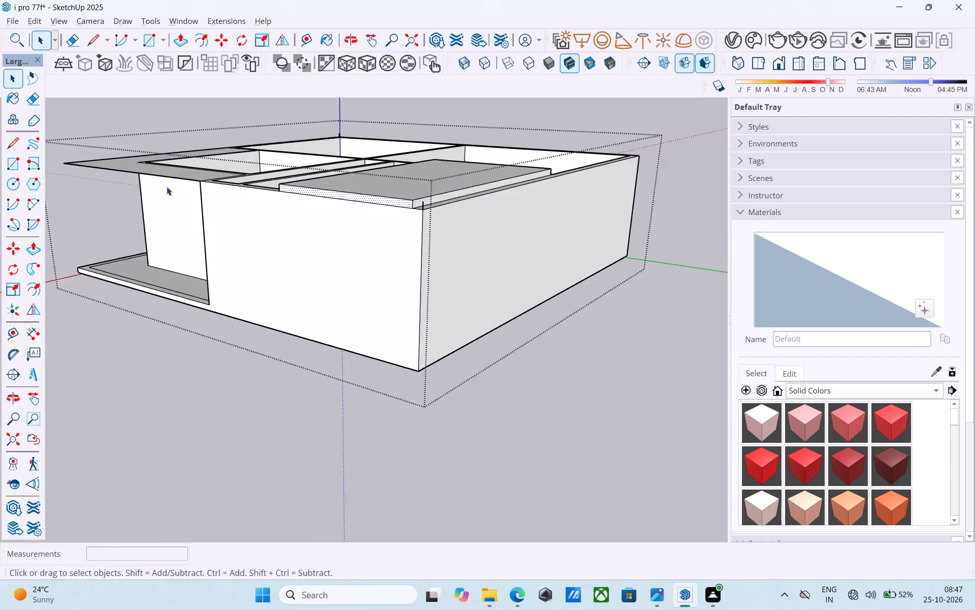
scroll(167, 187, down, 3)
scroll(433, 214, up, 14)
click(270, 158)
scroll(270, 158, down, 5)
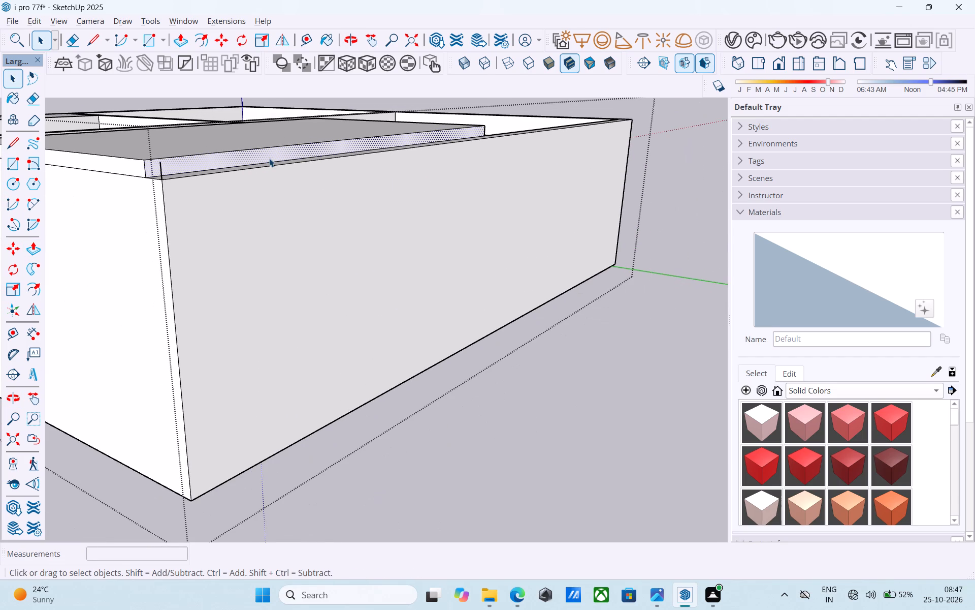
key(p)
click(269, 158)
click(275, 204)
key(space)
scroll(275, 204, down, 10)
middle_drag(352, 200, 292, 196)
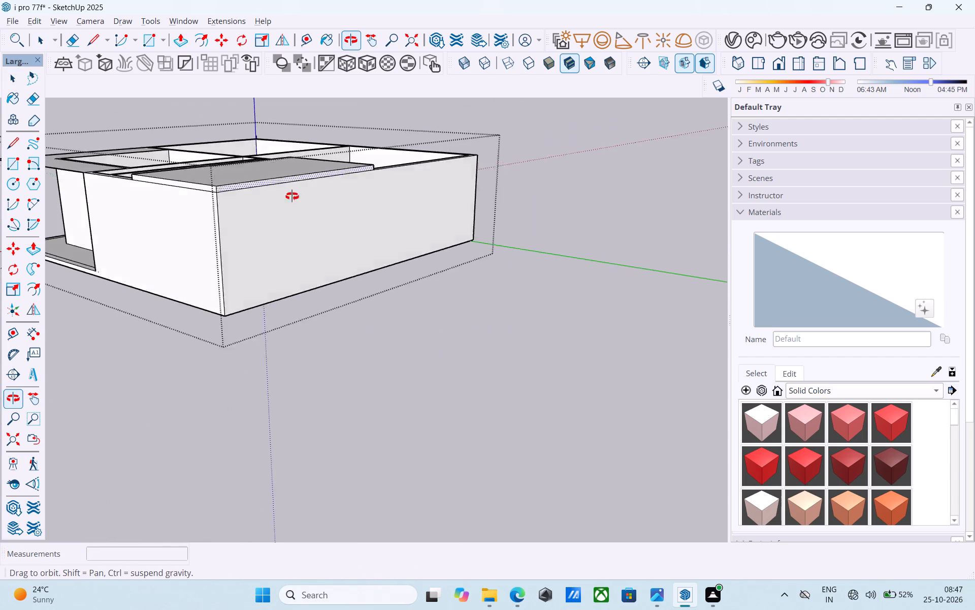
Push/Pull the slab's short side face outward to the outer face of the wall running along the green axis.
middle_drag(292, 196, 111, 196)
middle_drag(368, 180, 319, 201)
scroll(516, 191, down, 5)
middle_drag(521, 199, 230, 233)
scroll(238, 184, up, 12)
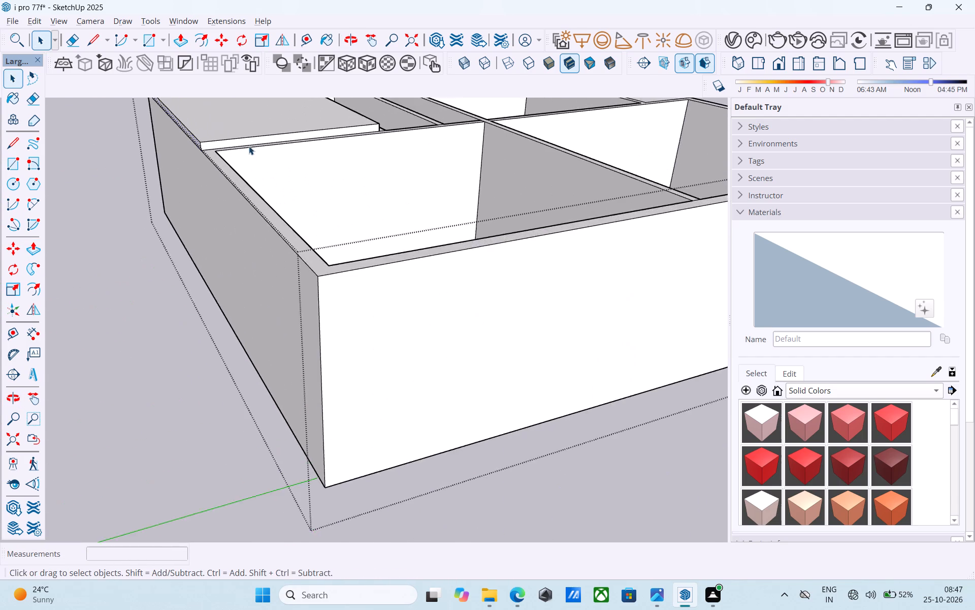
scroll(249, 146, up, 1)
click(249, 138)
key(p)
click(250, 138)
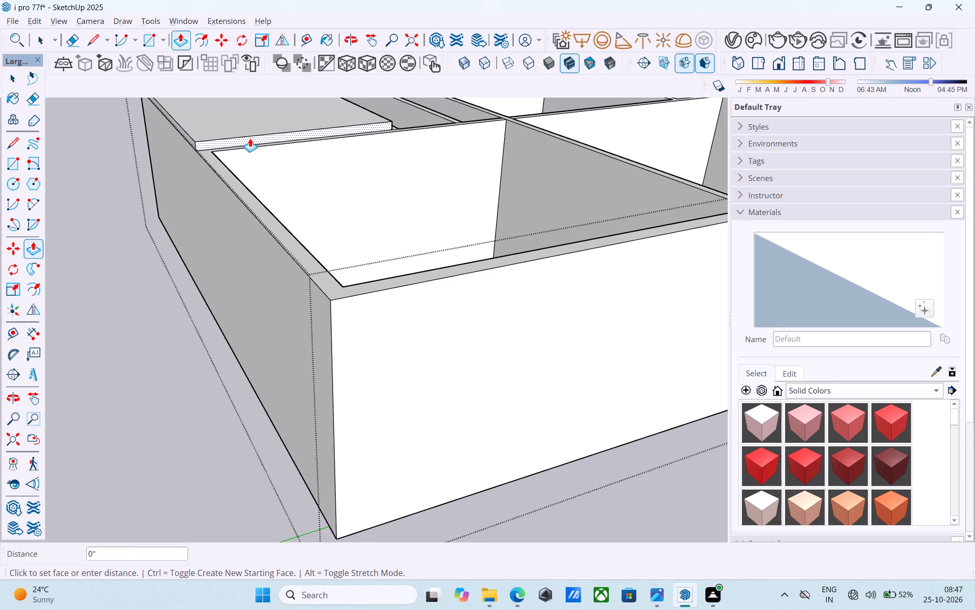
click(364, 358)
Push/Pull the slab's long inner side face 8' toward the uncovered rooms, up to the next long partition wall.
scroll(367, 336, down, 7)
middle_drag(383, 314, 72, 260)
middle_drag(303, 244, 274, 243)
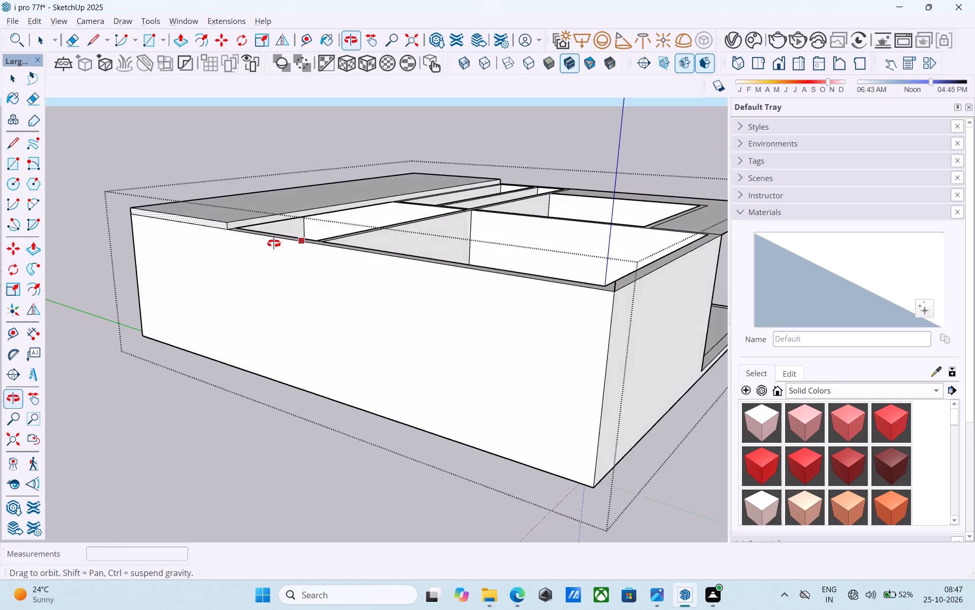
middle_drag(274, 243, 223, 238)
scroll(224, 228, up, 10)
key(space)
click(235, 206)
click(240, 209)
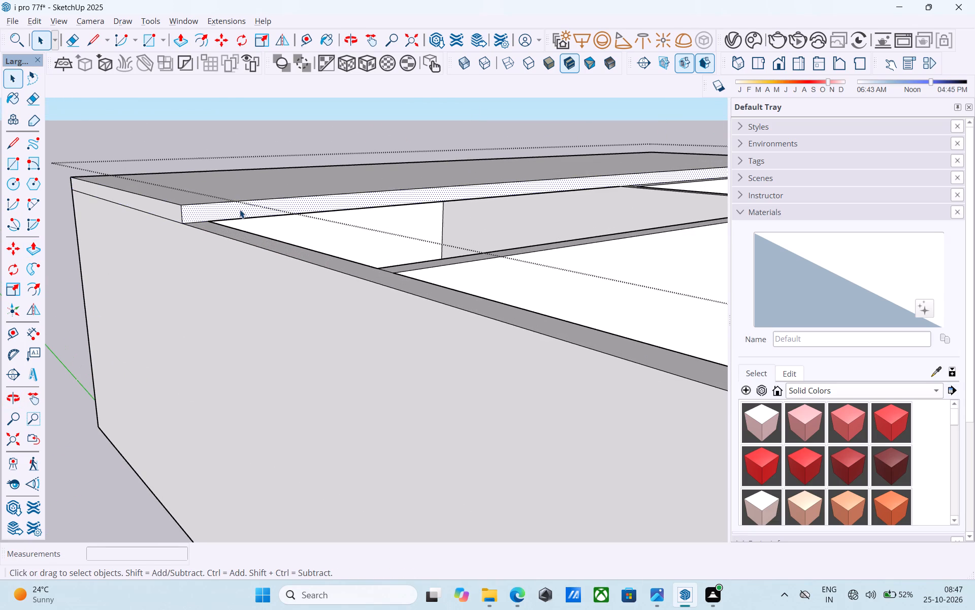
key(p)
click(240, 209)
scroll(249, 218, down, 11)
middle_drag(466, 297, 341, 331)
click(340, 331)
scroll(308, 223, up, 4)
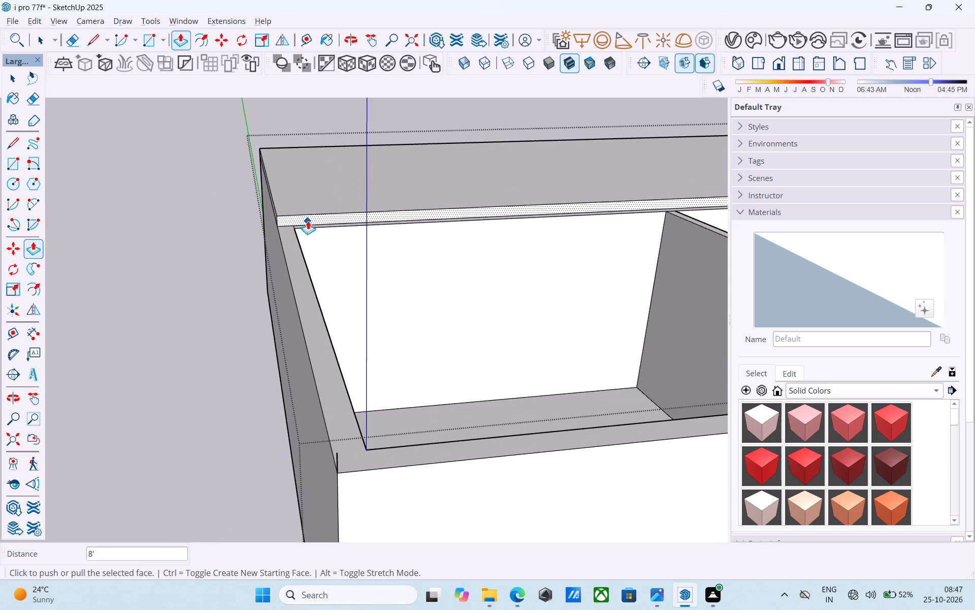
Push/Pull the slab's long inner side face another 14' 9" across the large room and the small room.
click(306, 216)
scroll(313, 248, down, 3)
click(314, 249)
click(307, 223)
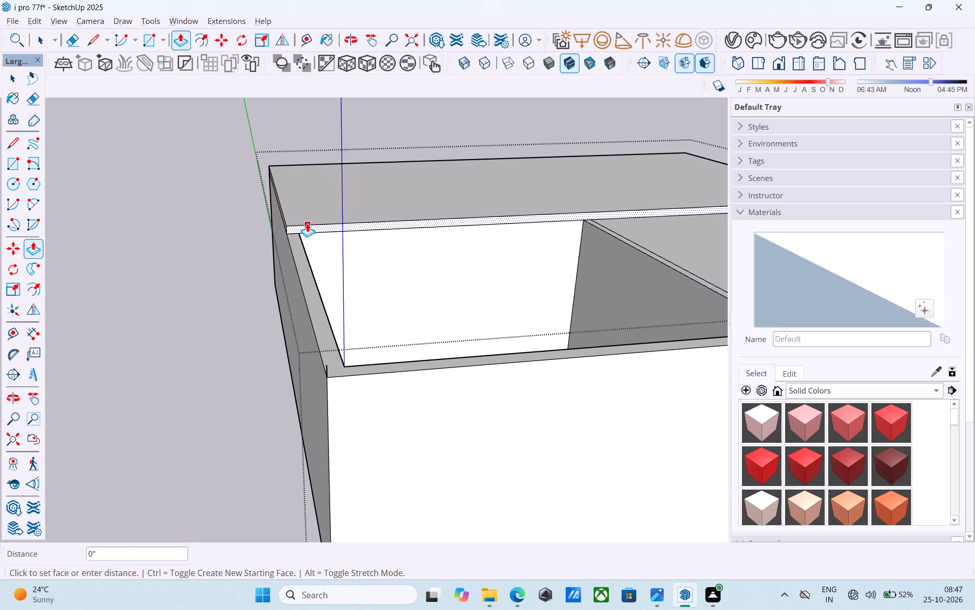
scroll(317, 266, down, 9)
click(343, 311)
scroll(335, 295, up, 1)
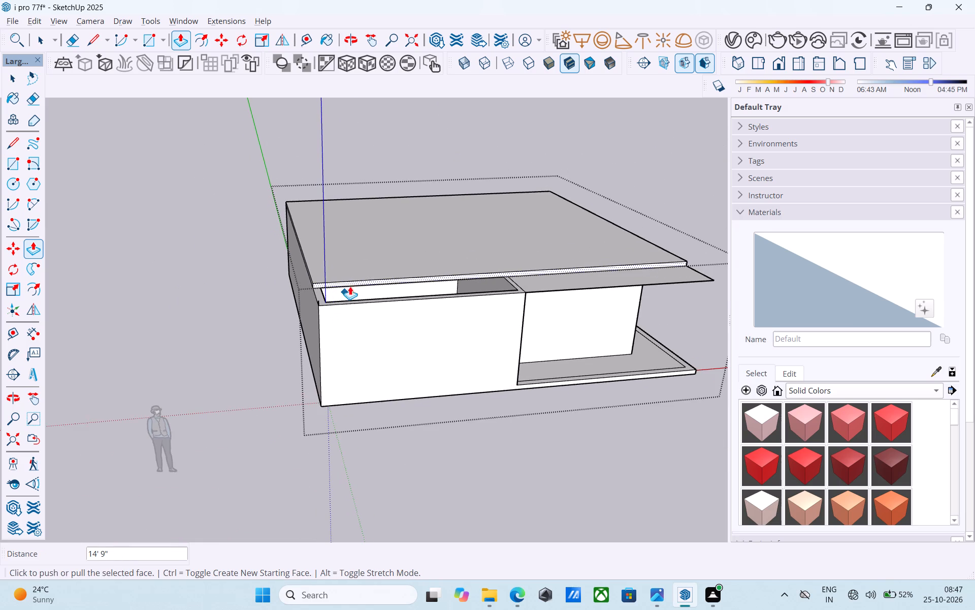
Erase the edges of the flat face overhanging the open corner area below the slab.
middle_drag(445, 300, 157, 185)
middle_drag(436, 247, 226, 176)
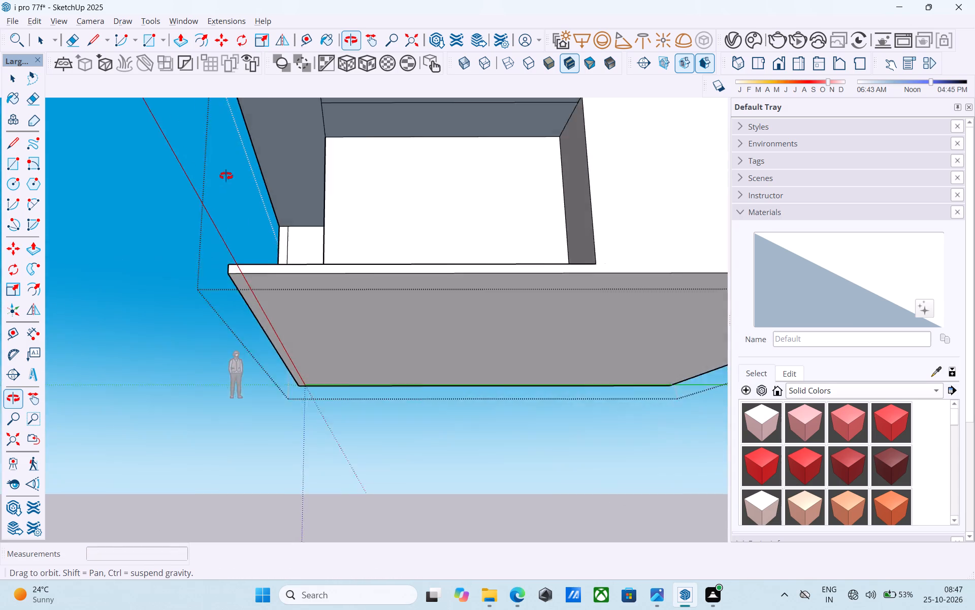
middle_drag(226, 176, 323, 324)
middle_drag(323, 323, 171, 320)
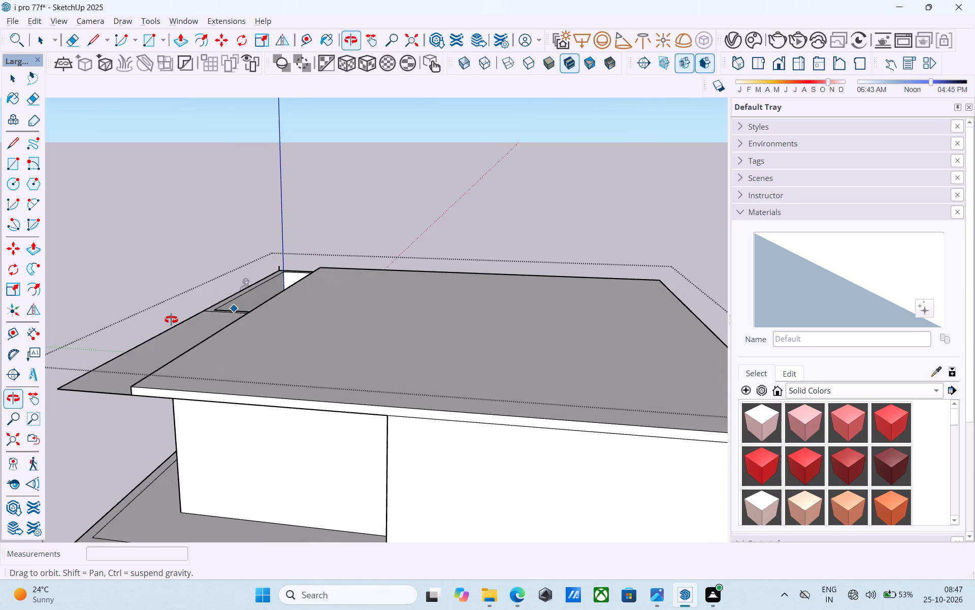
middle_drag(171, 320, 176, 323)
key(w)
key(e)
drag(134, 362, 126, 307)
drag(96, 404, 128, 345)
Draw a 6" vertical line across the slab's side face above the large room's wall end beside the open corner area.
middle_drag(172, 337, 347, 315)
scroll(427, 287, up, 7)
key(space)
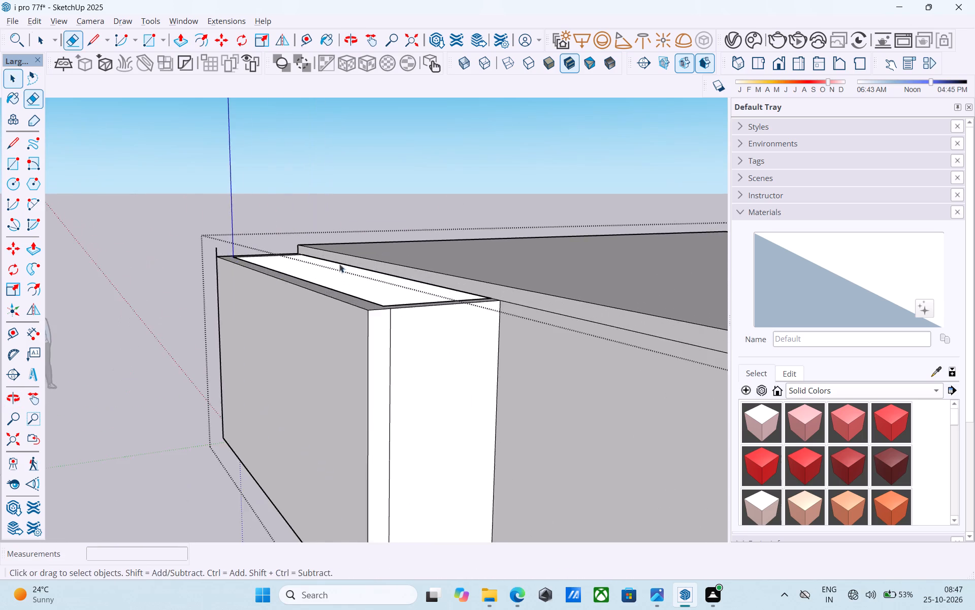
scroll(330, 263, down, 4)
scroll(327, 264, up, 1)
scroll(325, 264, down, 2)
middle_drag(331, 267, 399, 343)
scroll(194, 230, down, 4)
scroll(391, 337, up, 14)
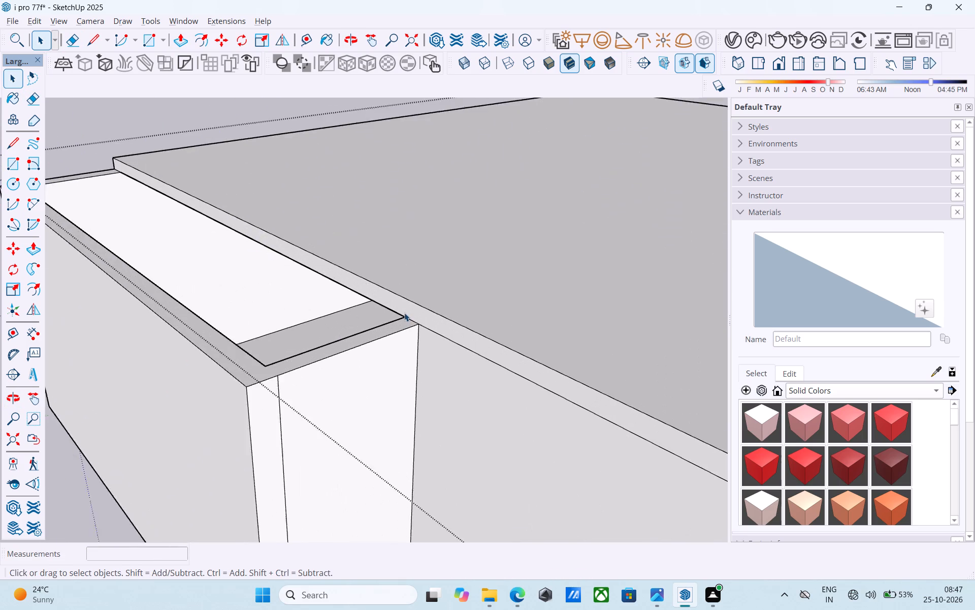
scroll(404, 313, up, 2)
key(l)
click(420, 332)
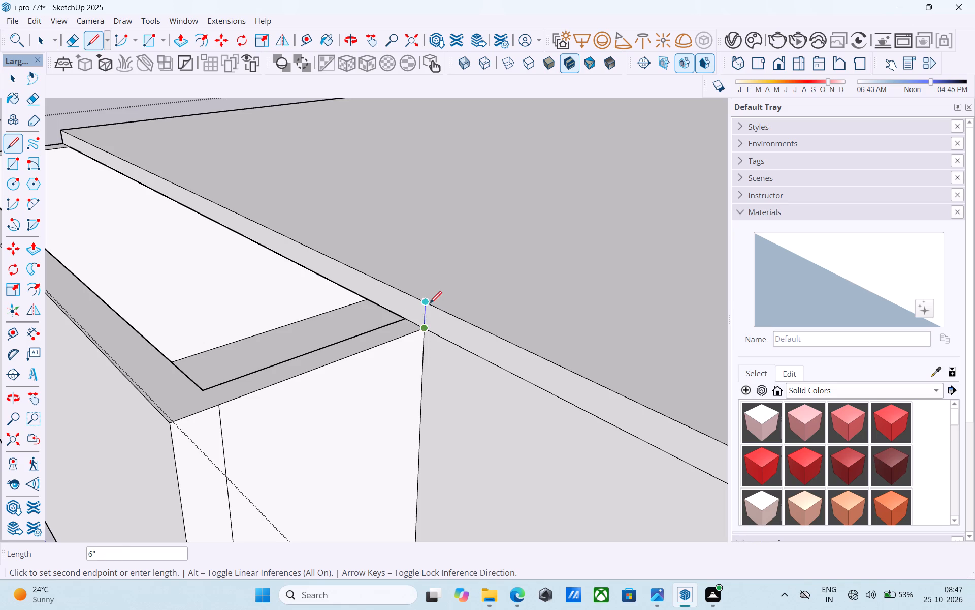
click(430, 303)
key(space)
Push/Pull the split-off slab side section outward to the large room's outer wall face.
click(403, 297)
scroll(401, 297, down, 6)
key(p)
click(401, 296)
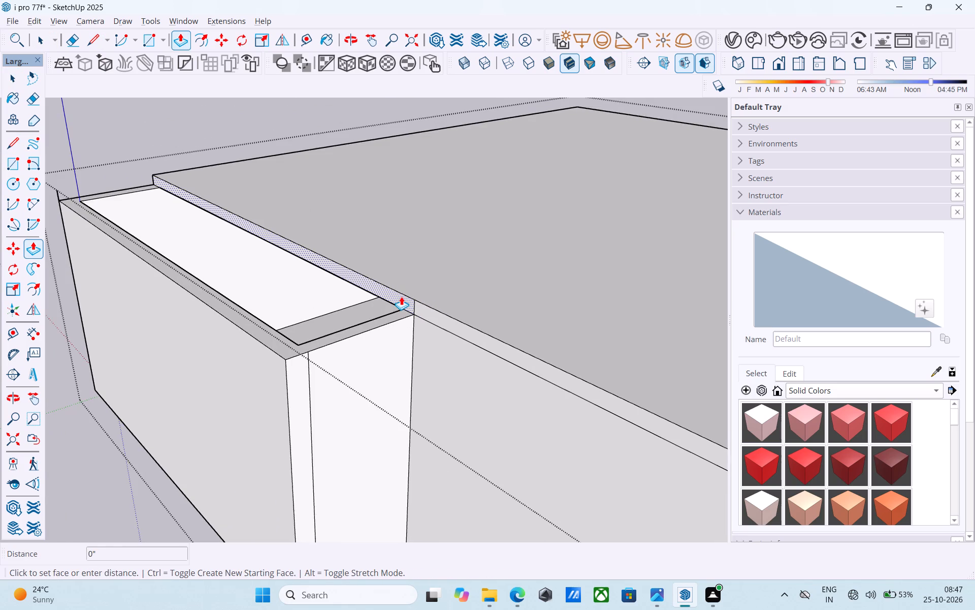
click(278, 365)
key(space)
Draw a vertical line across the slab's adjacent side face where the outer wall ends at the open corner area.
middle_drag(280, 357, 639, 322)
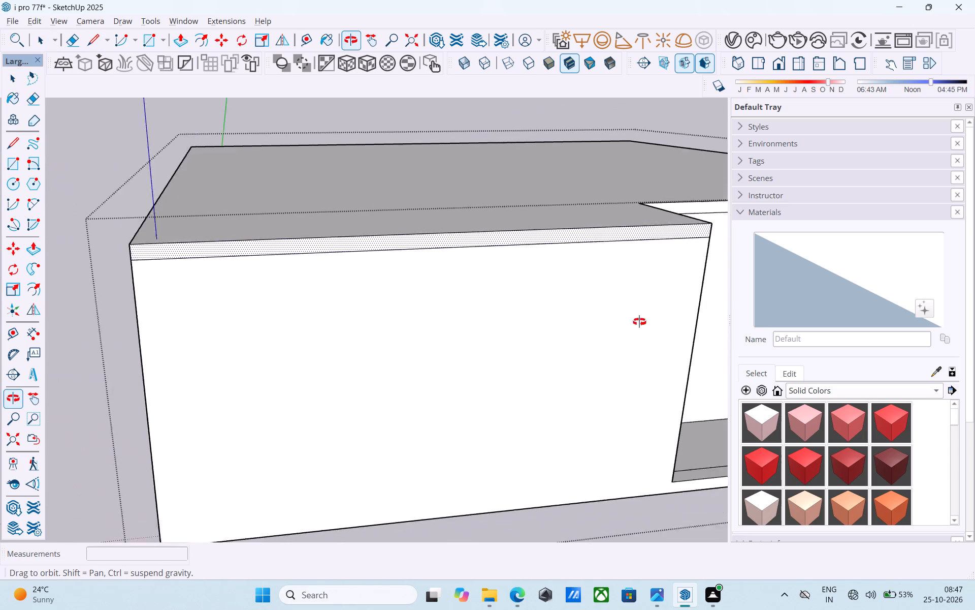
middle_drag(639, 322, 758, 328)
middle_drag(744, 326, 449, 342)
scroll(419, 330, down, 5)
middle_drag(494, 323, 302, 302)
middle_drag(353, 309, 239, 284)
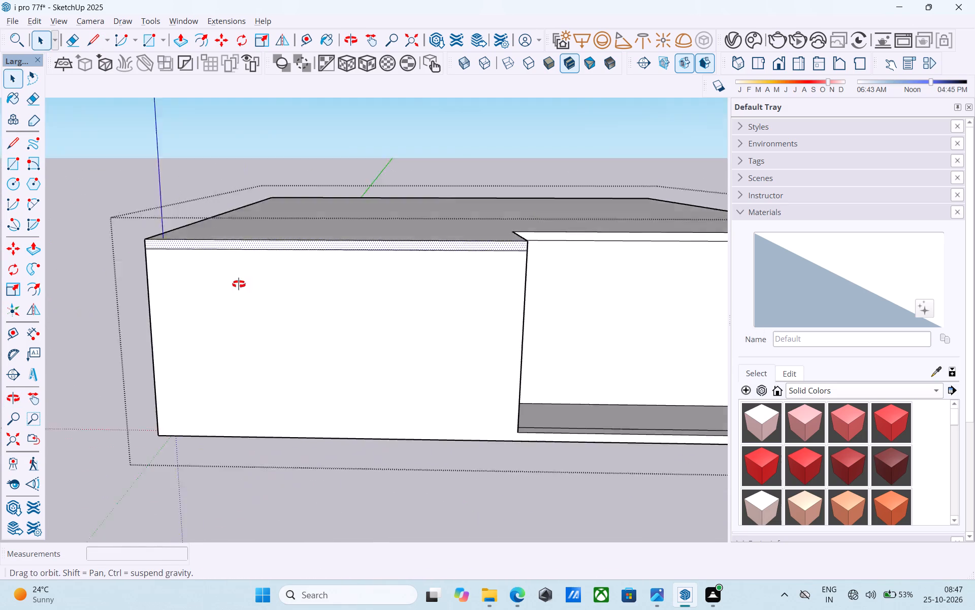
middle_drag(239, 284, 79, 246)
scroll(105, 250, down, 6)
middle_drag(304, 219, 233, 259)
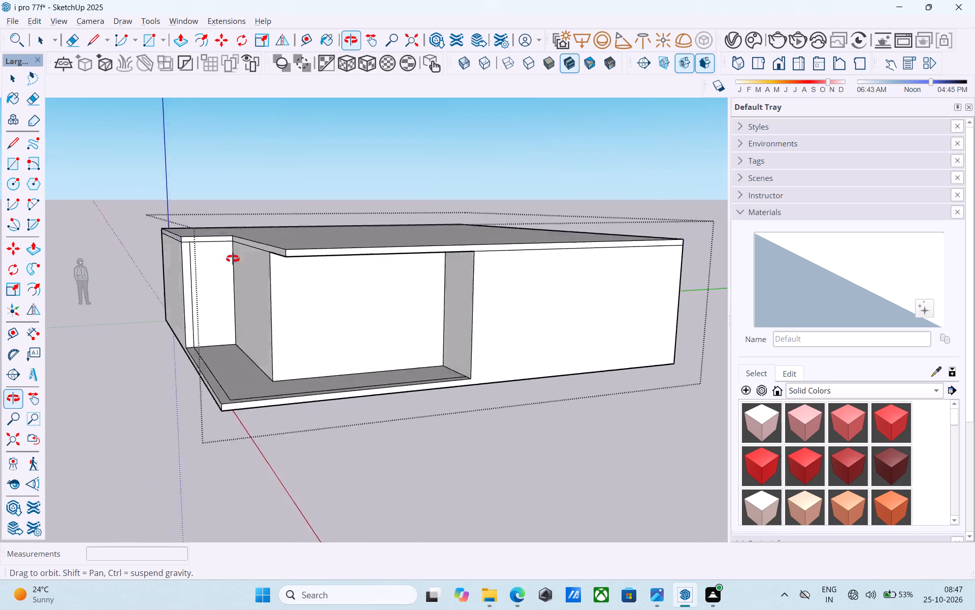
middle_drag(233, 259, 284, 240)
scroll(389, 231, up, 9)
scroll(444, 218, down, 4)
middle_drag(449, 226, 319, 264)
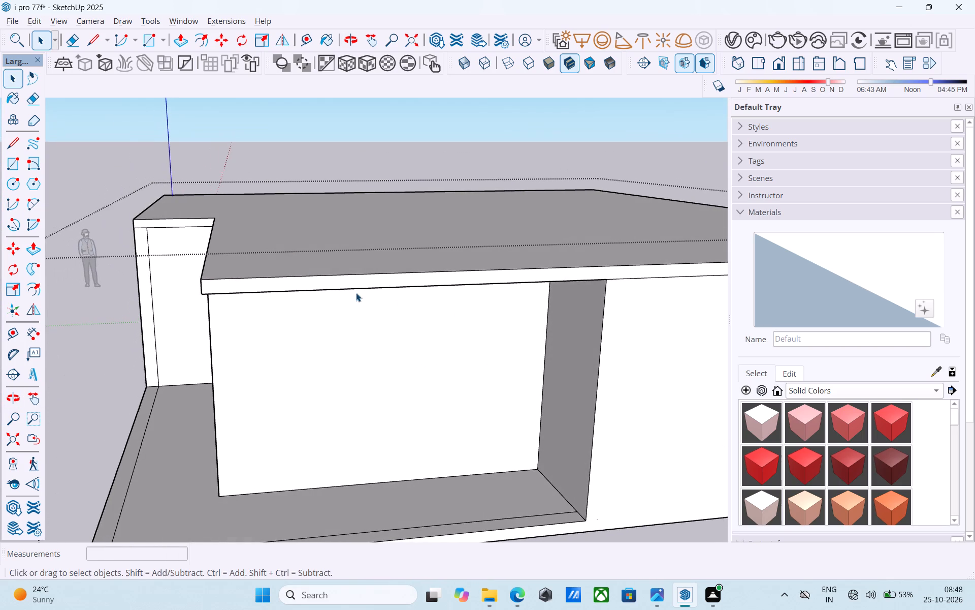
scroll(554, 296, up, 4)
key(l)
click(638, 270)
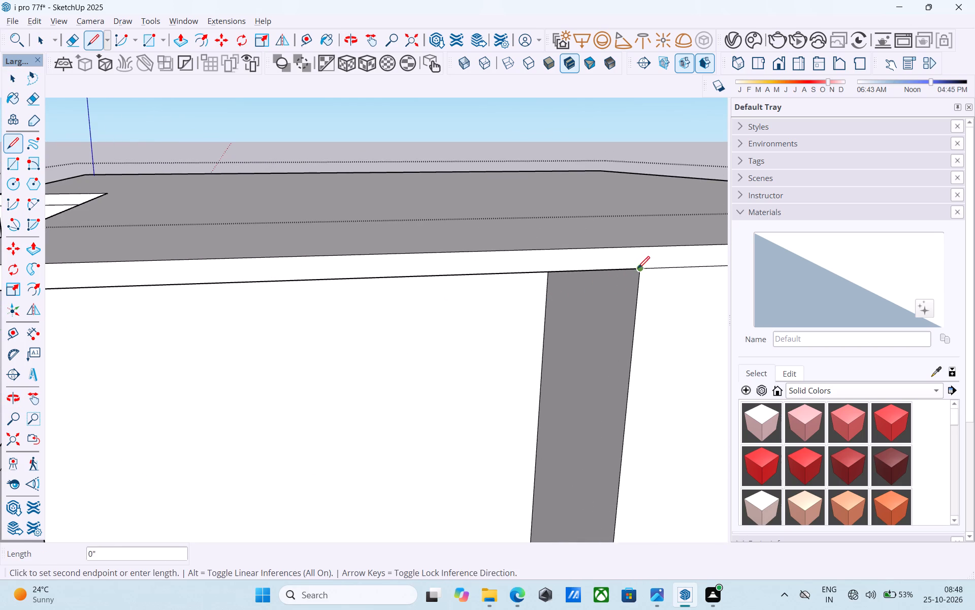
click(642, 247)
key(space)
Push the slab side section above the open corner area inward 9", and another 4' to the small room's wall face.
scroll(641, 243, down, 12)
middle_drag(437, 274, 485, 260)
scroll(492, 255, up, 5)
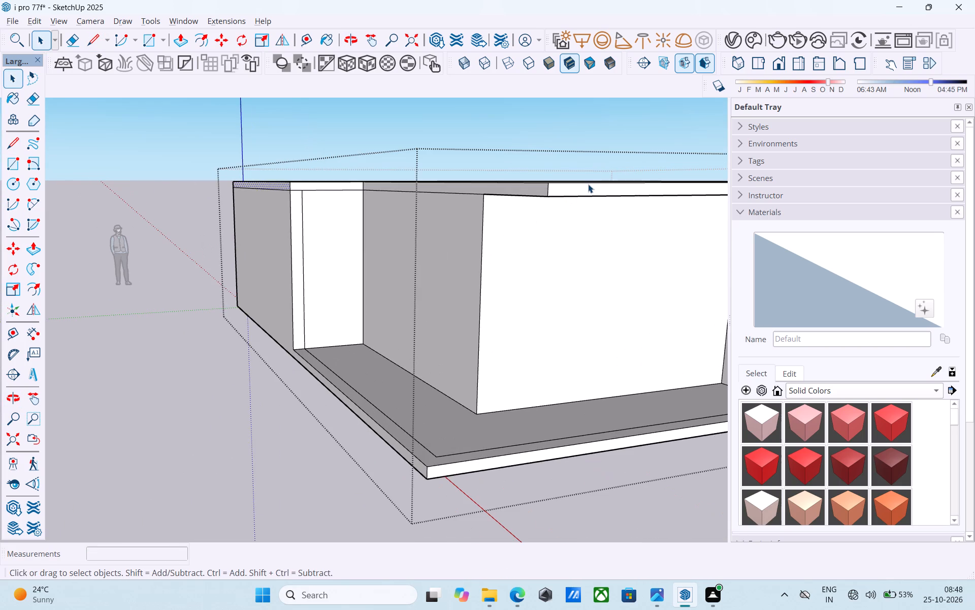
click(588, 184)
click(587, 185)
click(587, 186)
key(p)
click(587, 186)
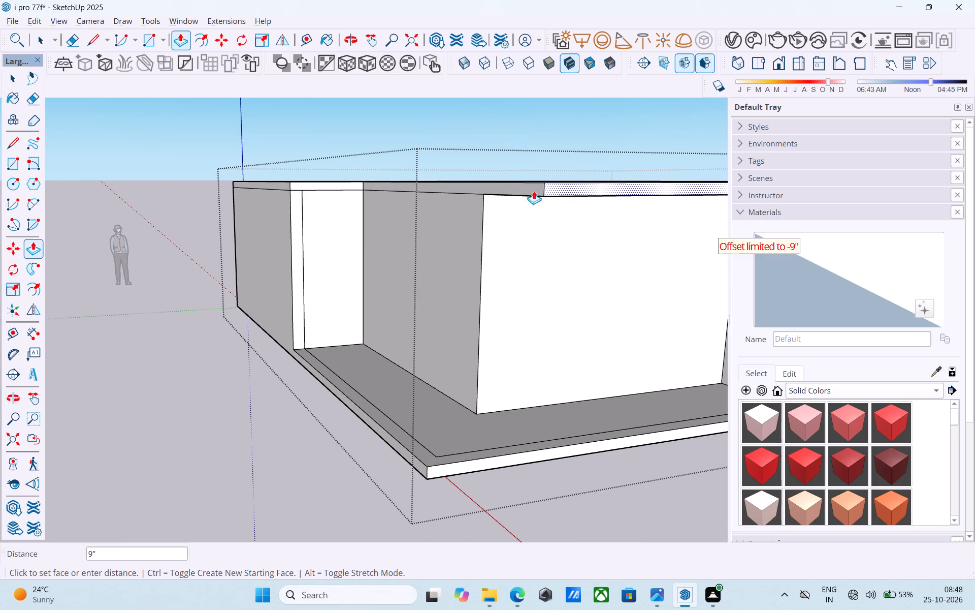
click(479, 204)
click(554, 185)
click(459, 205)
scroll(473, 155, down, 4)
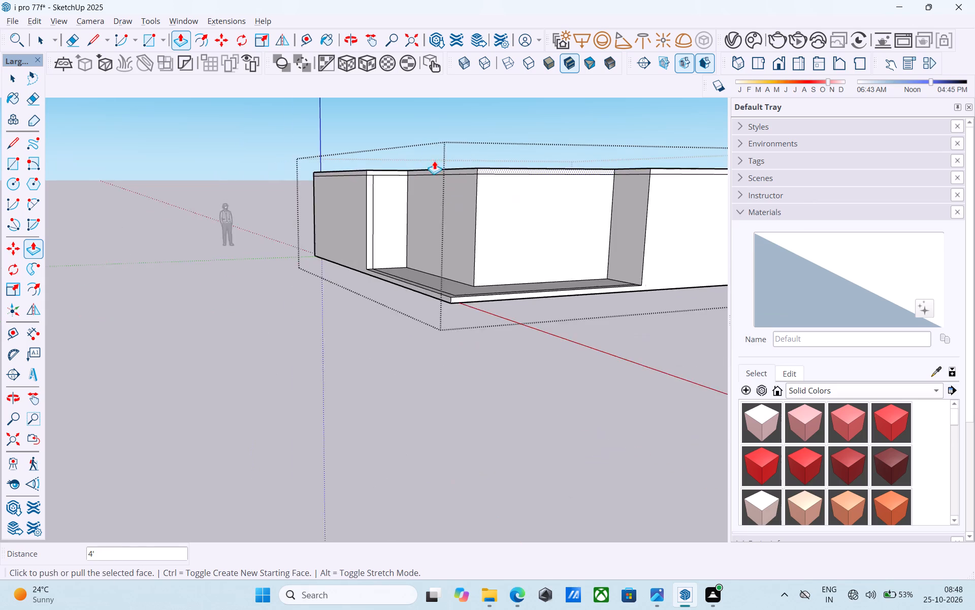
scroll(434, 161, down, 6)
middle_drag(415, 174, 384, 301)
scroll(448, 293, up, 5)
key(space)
Examine the top slab's outline over the walls and around the open corner area.
shift+middle_drag(452, 286, 398, 323)
scroll(398, 323, up, 1)
middle_drag(379, 298, 462, 276)
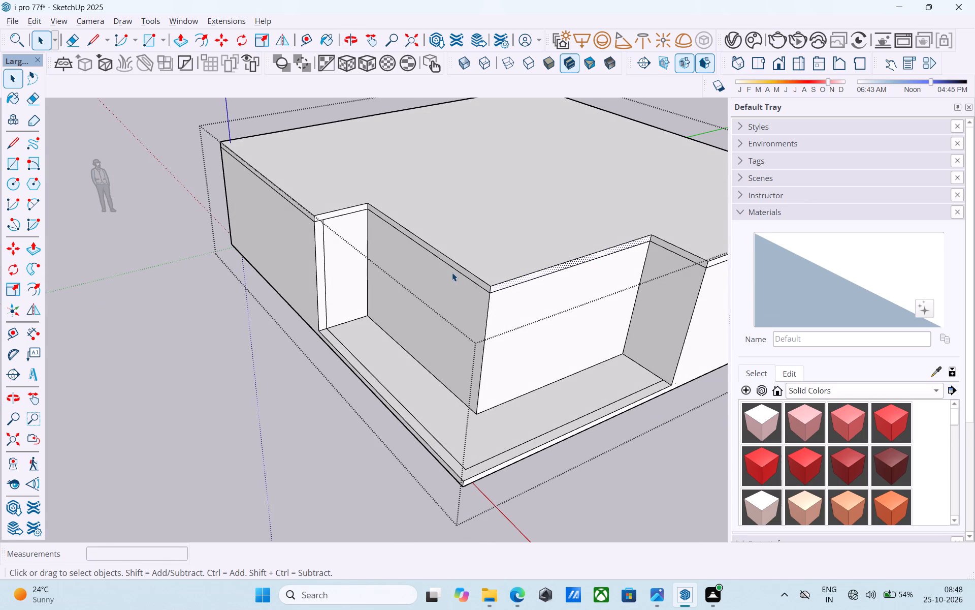
scroll(452, 272, down, 1)
middle_drag(452, 272, 517, 235)
scroll(356, 282, down, 3)
middle_drag(347, 284, 333, 274)
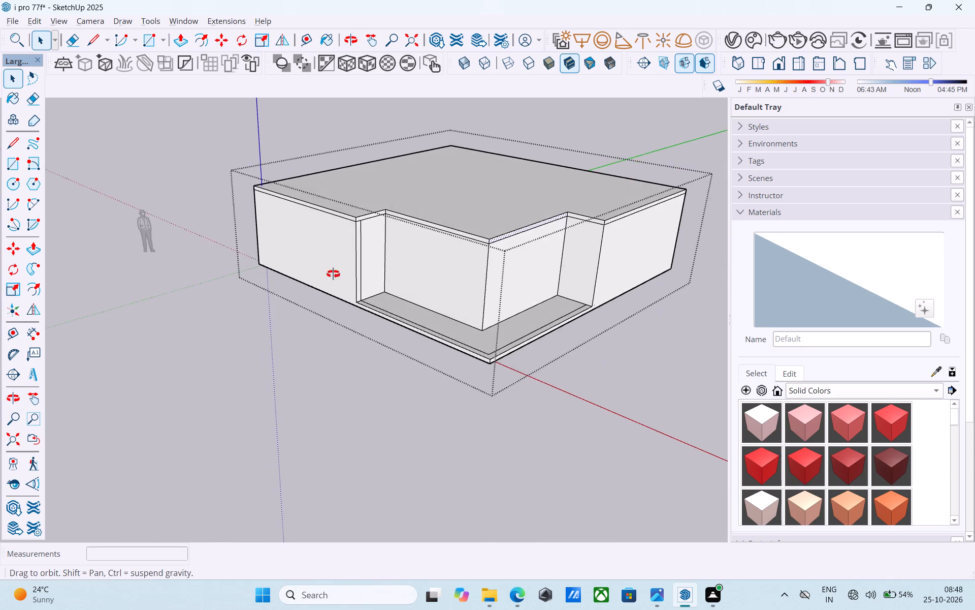
middle_drag(333, 274, 318, 271)
middle_drag(397, 249, 348, 262)
scroll(385, 255, up, 1)
scroll(457, 237, up, 2)
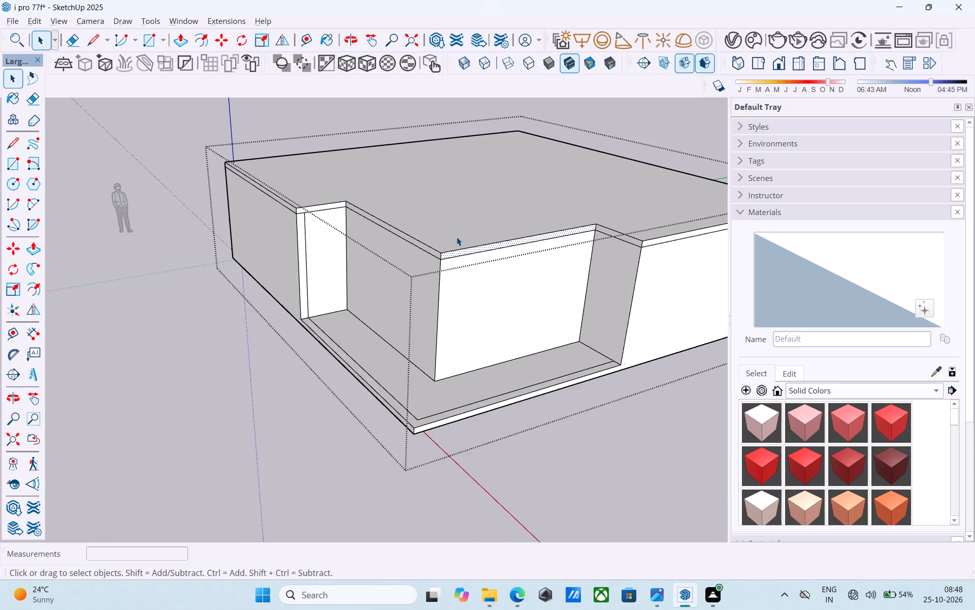
scroll(457, 237, up, 2)
middle_drag(457, 236, 326, 273)
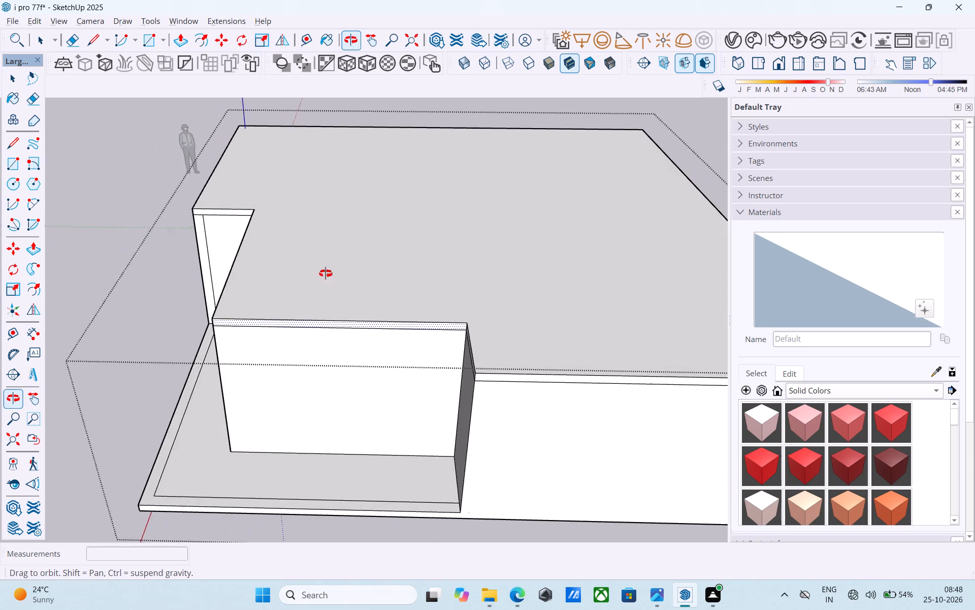
middle_drag(326, 273, 516, 261)
scroll(310, 278, down, 7)
scroll(453, 262, up, 6)
middle_drag(453, 260, 415, 278)
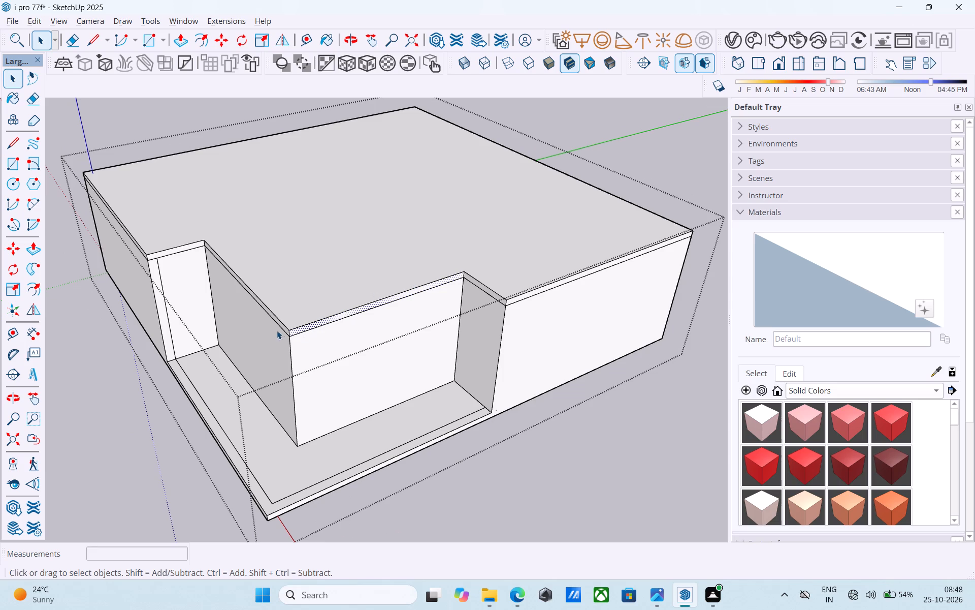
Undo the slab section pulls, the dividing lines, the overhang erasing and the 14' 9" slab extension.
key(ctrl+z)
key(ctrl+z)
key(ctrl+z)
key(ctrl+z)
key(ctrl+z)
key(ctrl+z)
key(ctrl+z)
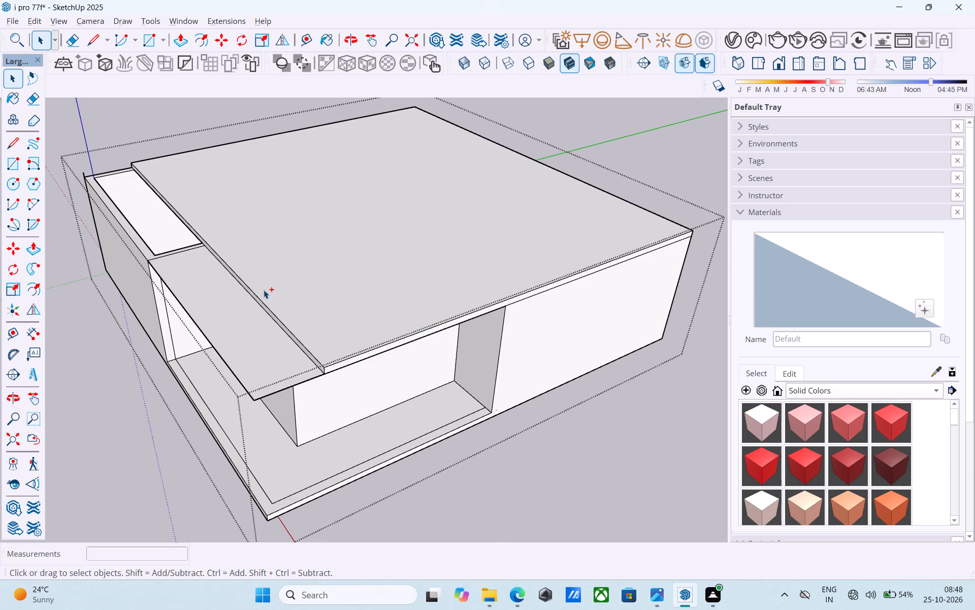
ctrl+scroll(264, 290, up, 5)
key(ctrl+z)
Delete the flat face closing the top of the small room beside the open corner area.
ctrl+middle_drag(252, 319, 286, 292)
click(314, 268)
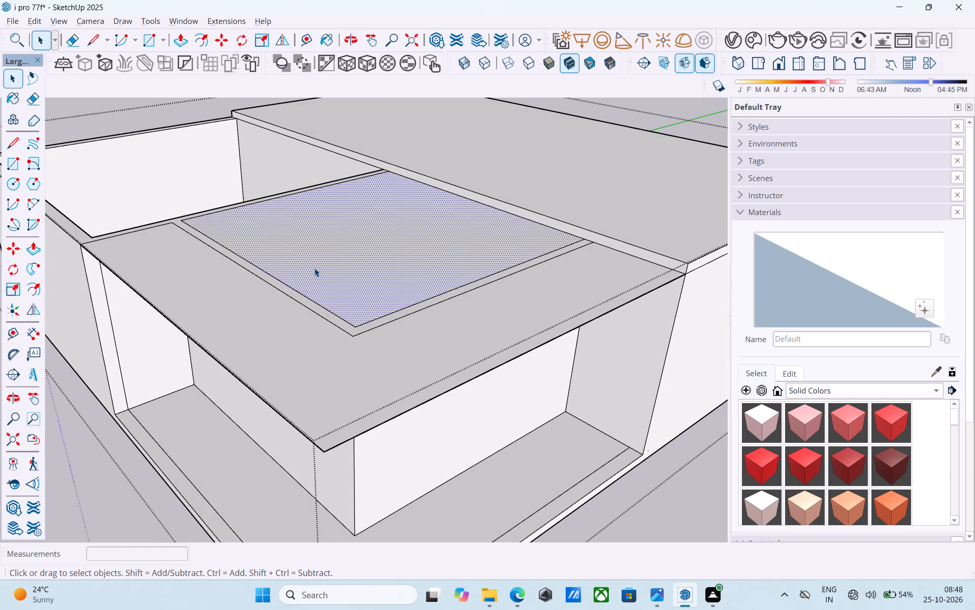
key(Delete)
Erase the outer edges of the flat face overhanging the open corner area, including the leftover stray edge.
scroll(317, 233, down, 7)
middle_drag(320, 220, 200, 263)
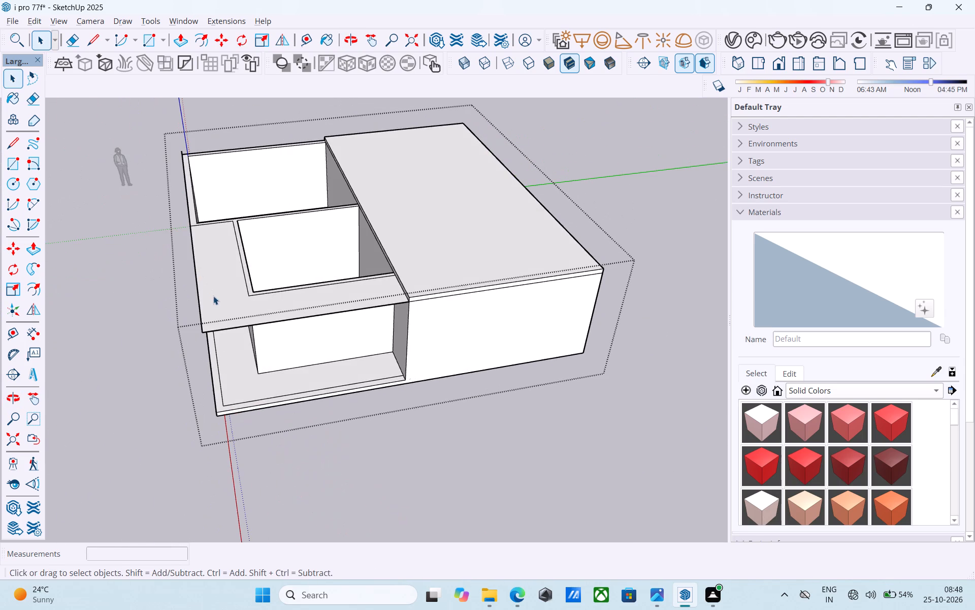
middle_drag(202, 285, 100, 283)
scroll(104, 284, up, 1)
key(e)
drag(140, 282, 133, 273)
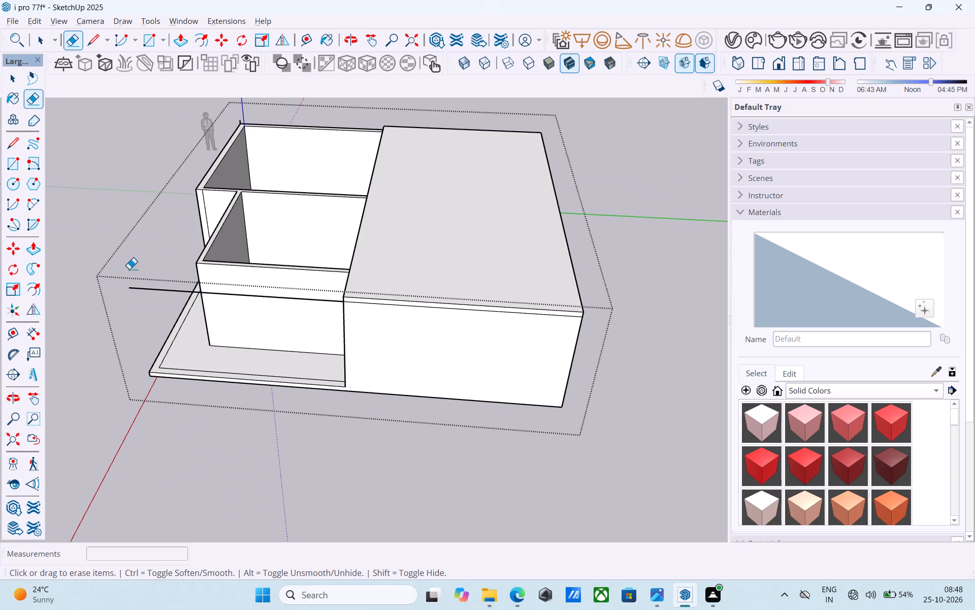
drag(142, 285, 142, 295)
key(space)
Examine the uncovered rooms, wall tops and partial top slab from several angles.
scroll(142, 292, down, 3)
middle_drag(147, 293, 245, 279)
scroll(245, 279, up, 1)
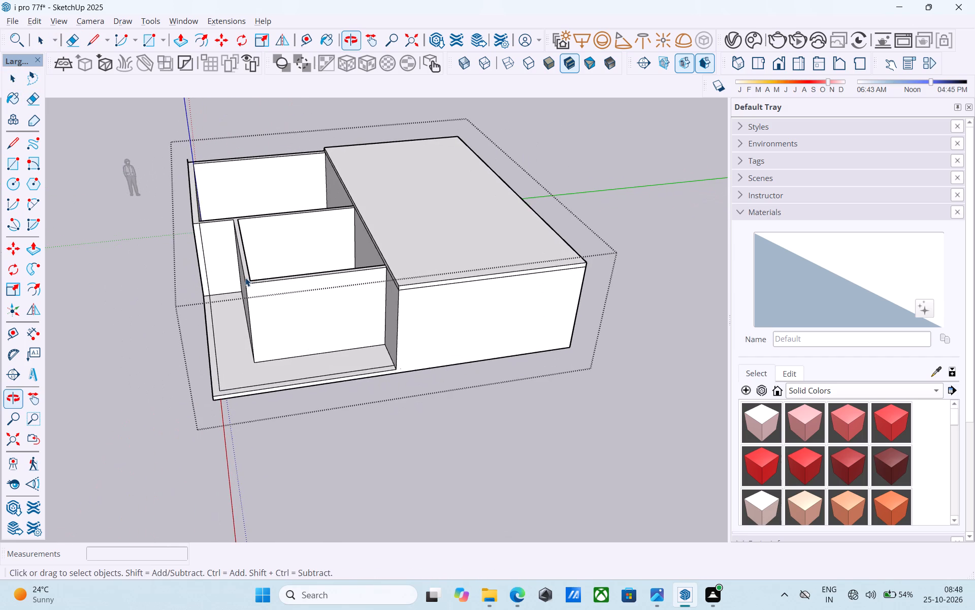
middle_drag(245, 277, 407, 251)
scroll(274, 254, down, 4)
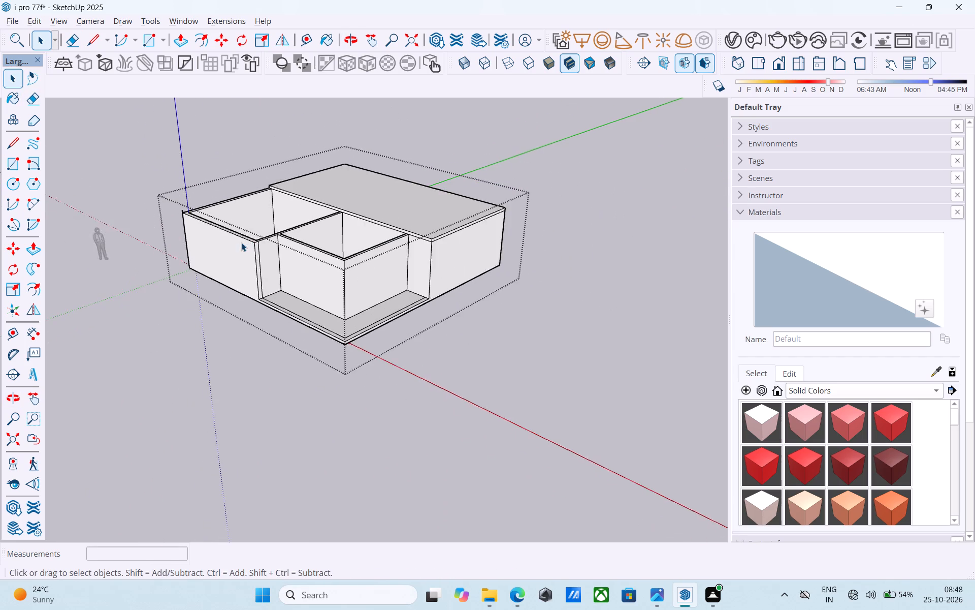
middle_drag(226, 246, 226, 300)
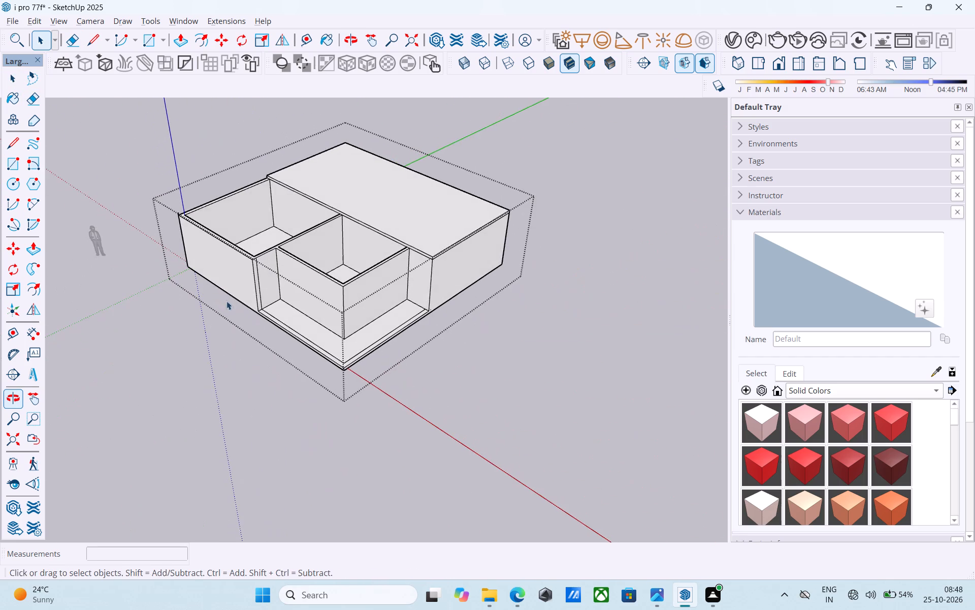
scroll(294, 287, up, 5)
scroll(295, 286, down, 7)
middle_drag(295, 286, 340, 451)
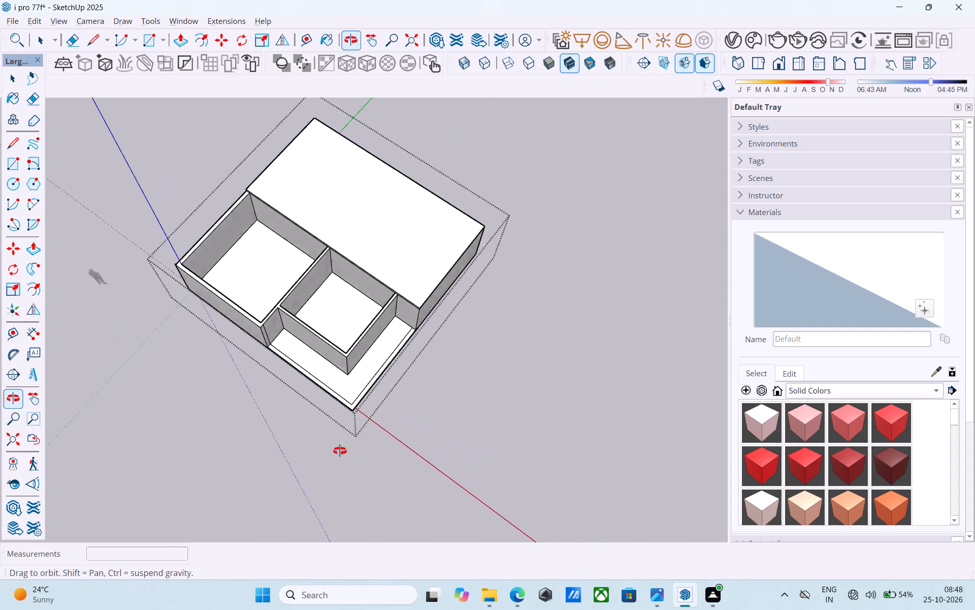
middle_drag(340, 451, 575, 335)
middle_drag(556, 299, 512, 270)
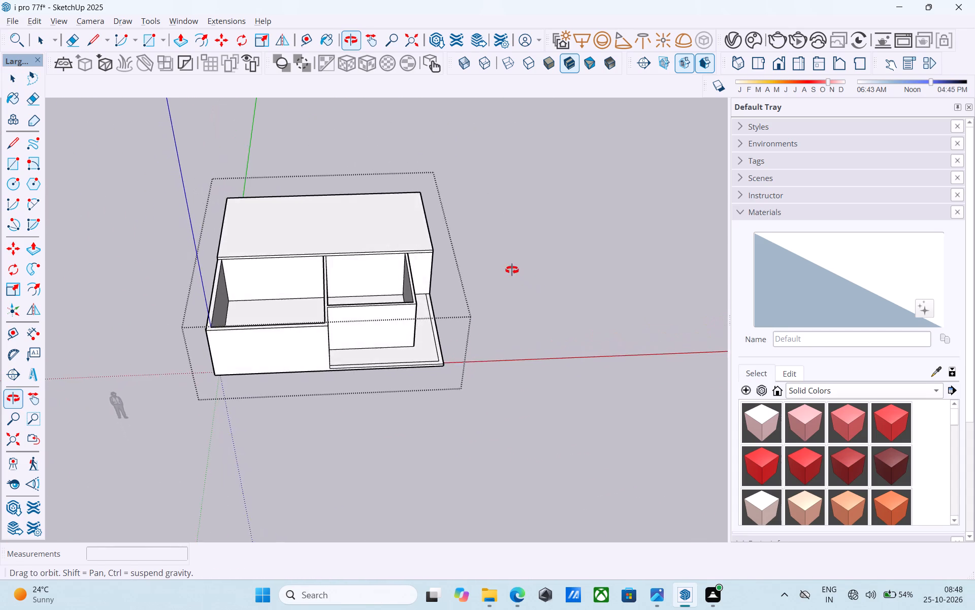
Measure the top outer edge of the small room's front wall, from the partition wall junction to the outer corner.
middle_drag(512, 270, 481, 300)
scroll(493, 298, up, 2)
middle_drag(382, 316, 363, 311)
key(l)
scroll(357, 304, up, 6)
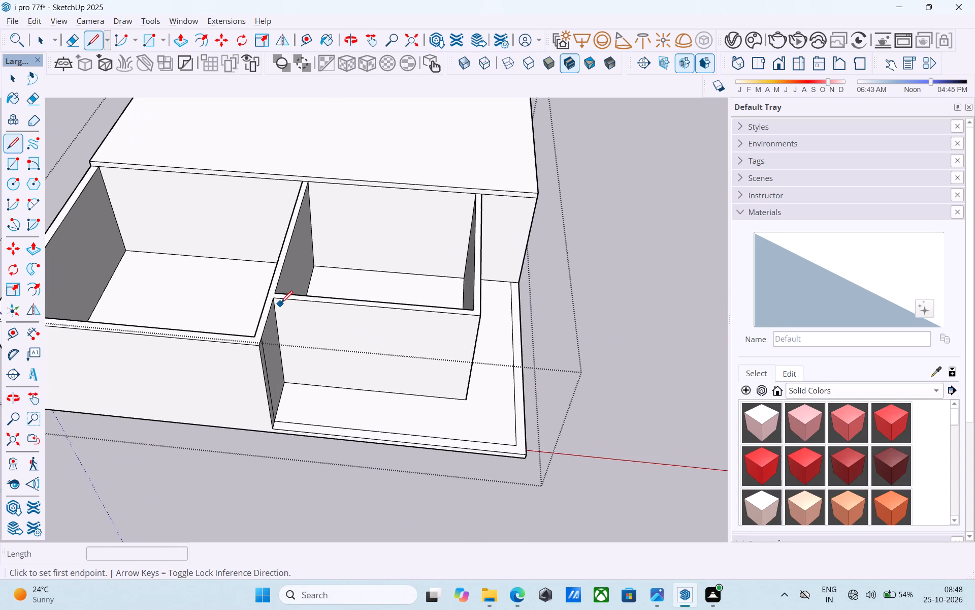
click(273, 299)
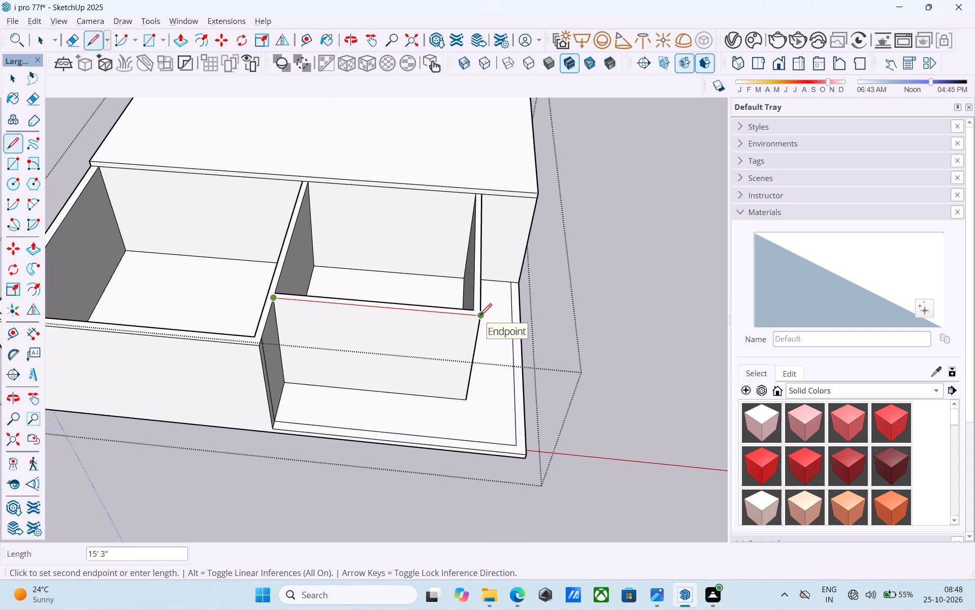
key(space)
Push/Pull the outer face of the small room's front wall 4' outward toward the slab edge.
scroll(477, 311, down, 10)
middle_drag(476, 310, 171, 327)
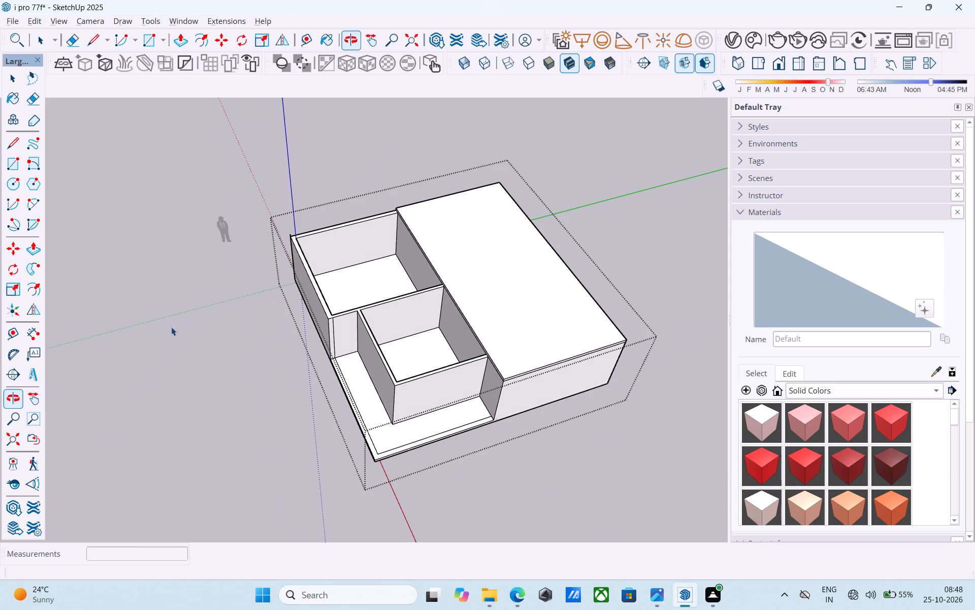
scroll(318, 344, up, 6)
middle_drag(378, 359, 307, 272)
scroll(285, 273, down, 4)
middle_drag(287, 279, 370, 289)
scroll(419, 289, up, 7)
scroll(417, 290, down, 4)
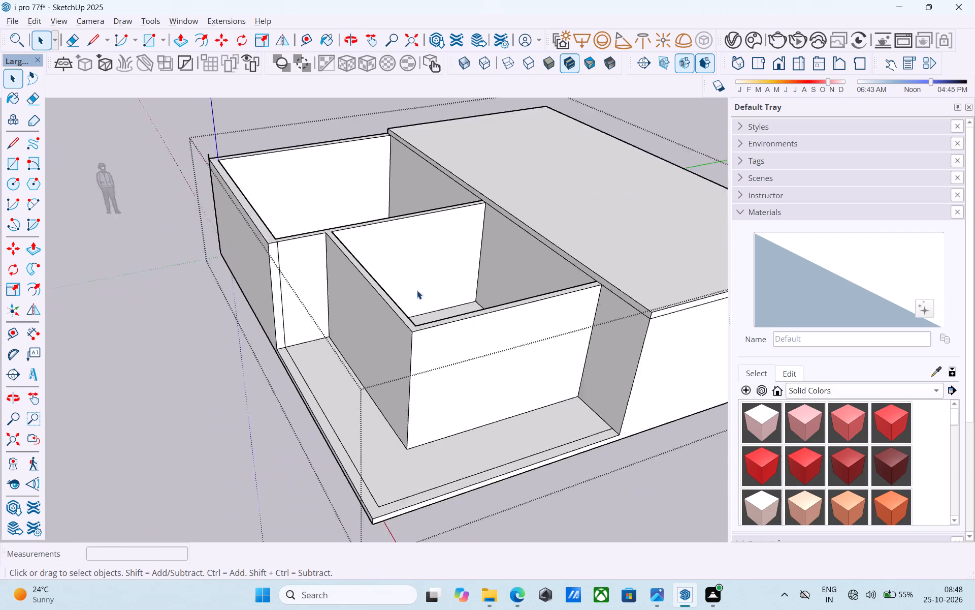
scroll(417, 290, down, 3)
scroll(373, 320, up, 6)
click(373, 320)
key(p)
click(373, 320)
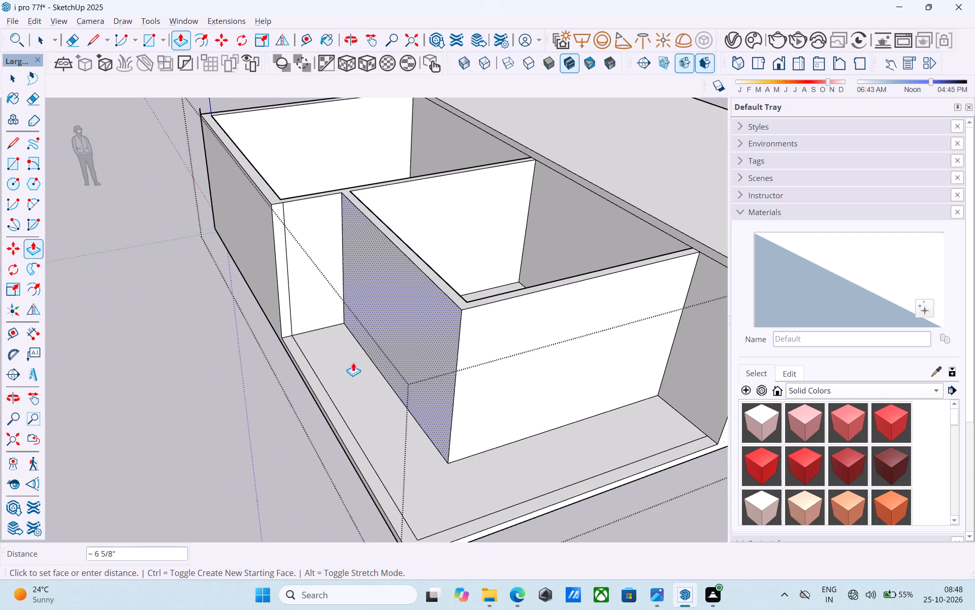
click(340, 426)
Push the inner face of the small room's front wall 4' outward, enlarging the room and thinning the wall.
middle_drag(389, 412, 152, 468)
scroll(180, 469, up, 1)
key(space)
scroll(178, 372, up, 5)
click(177, 339)
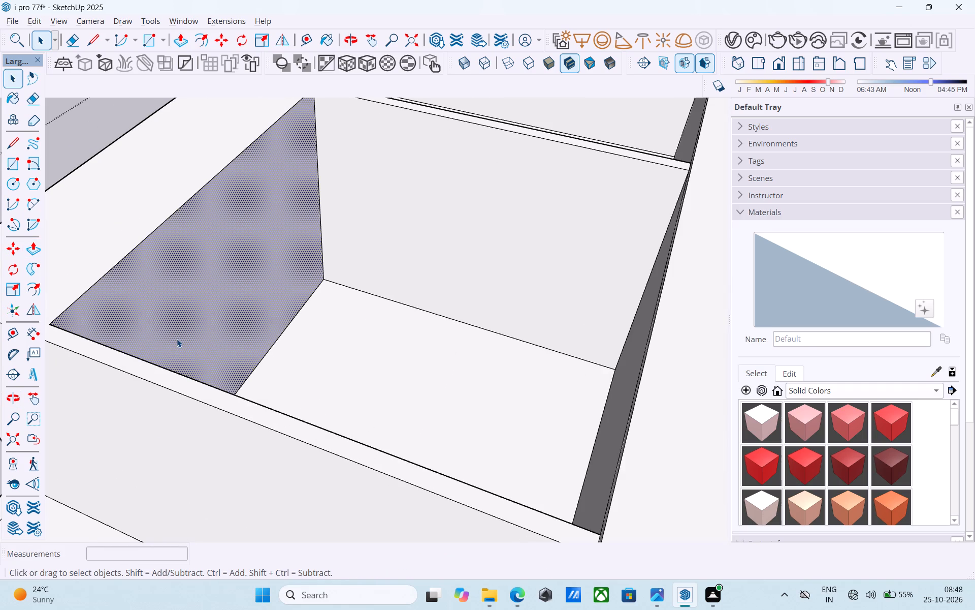
key(p)
click(177, 339)
key(4)
key(semicolon)
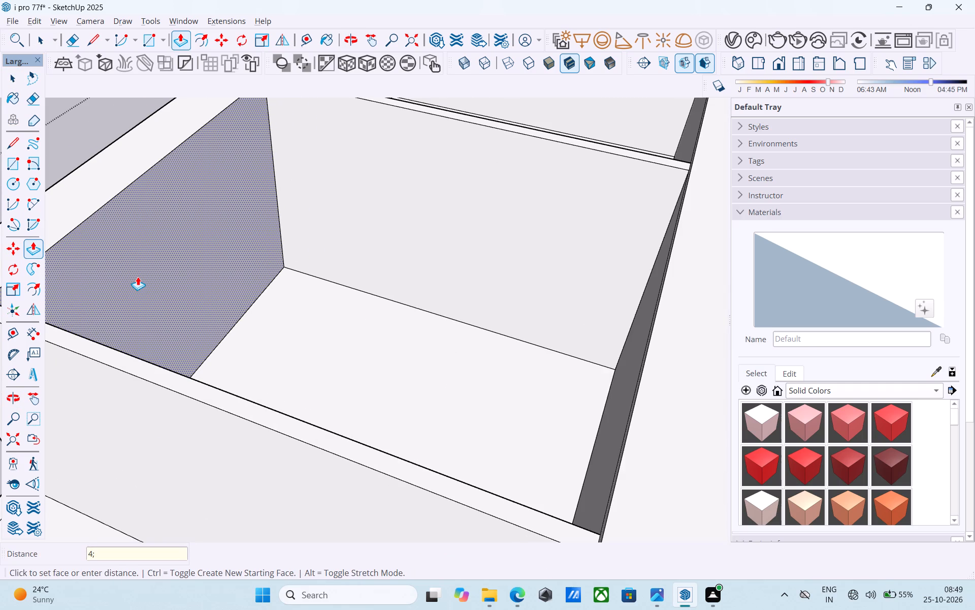
key(BackSpace)
key(apostrophe)
key(Return)
key(space)
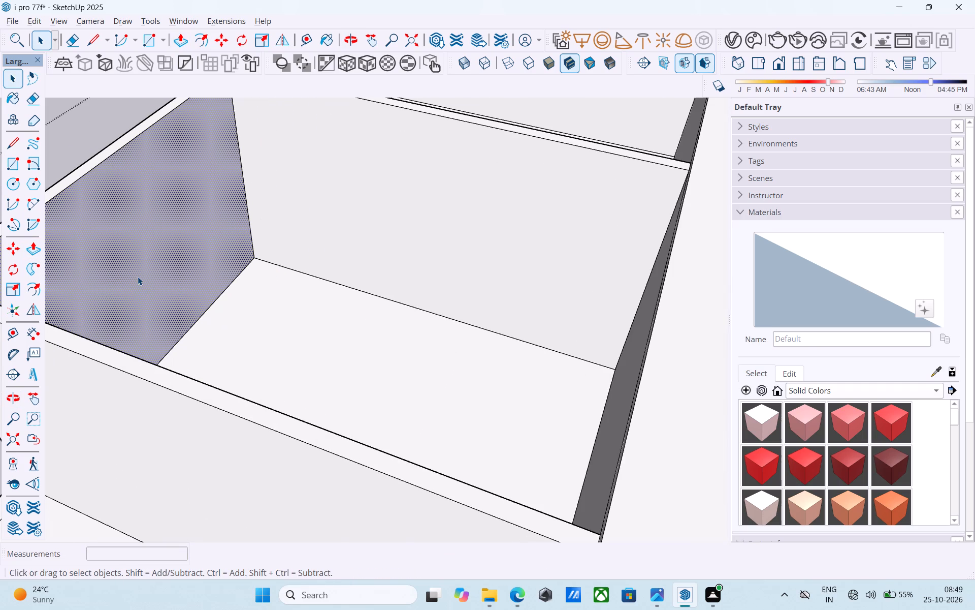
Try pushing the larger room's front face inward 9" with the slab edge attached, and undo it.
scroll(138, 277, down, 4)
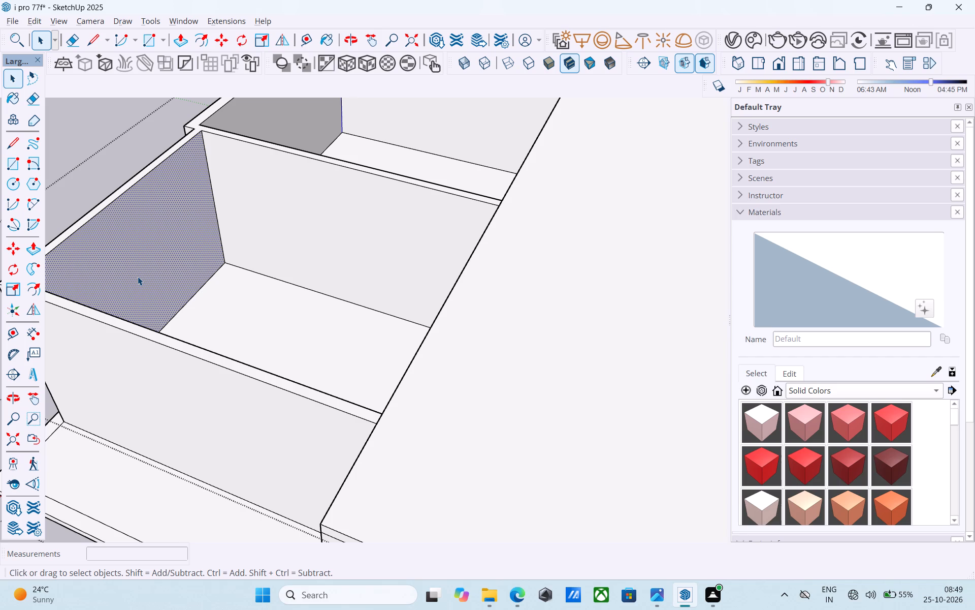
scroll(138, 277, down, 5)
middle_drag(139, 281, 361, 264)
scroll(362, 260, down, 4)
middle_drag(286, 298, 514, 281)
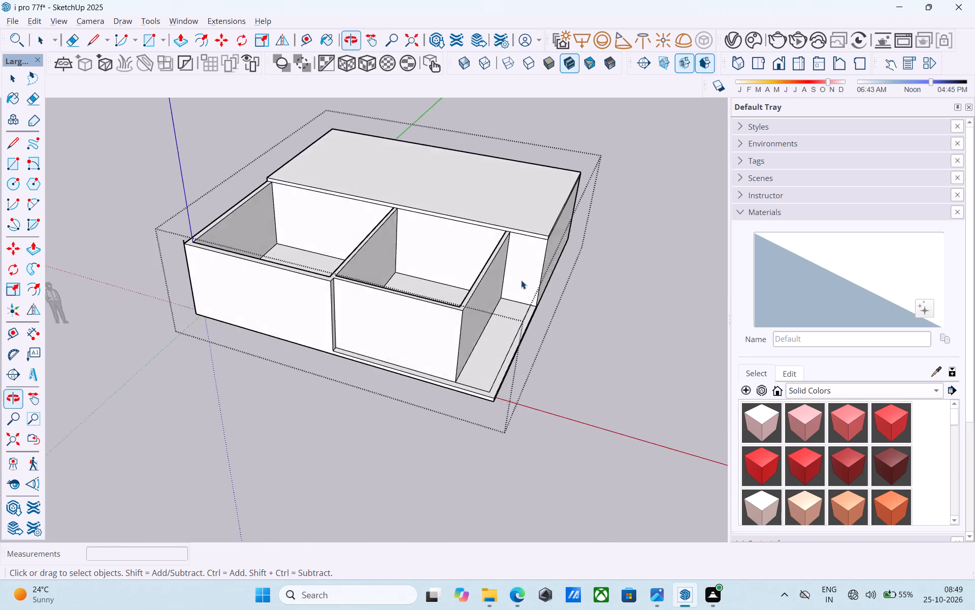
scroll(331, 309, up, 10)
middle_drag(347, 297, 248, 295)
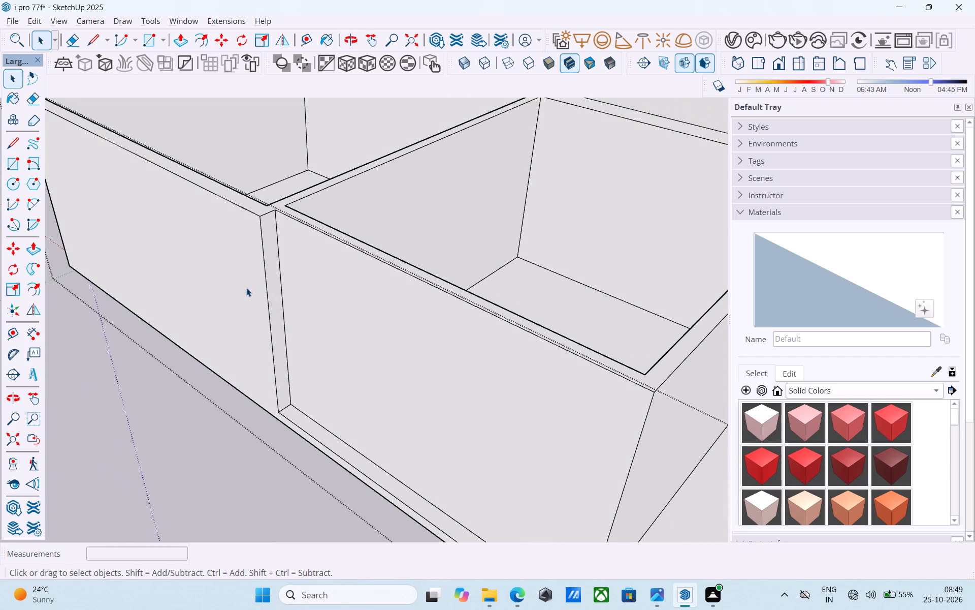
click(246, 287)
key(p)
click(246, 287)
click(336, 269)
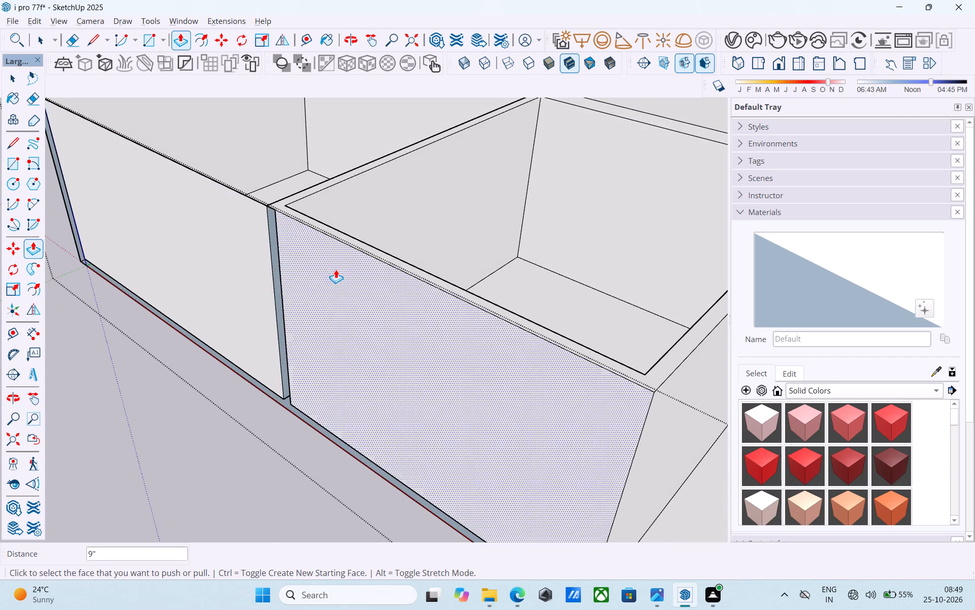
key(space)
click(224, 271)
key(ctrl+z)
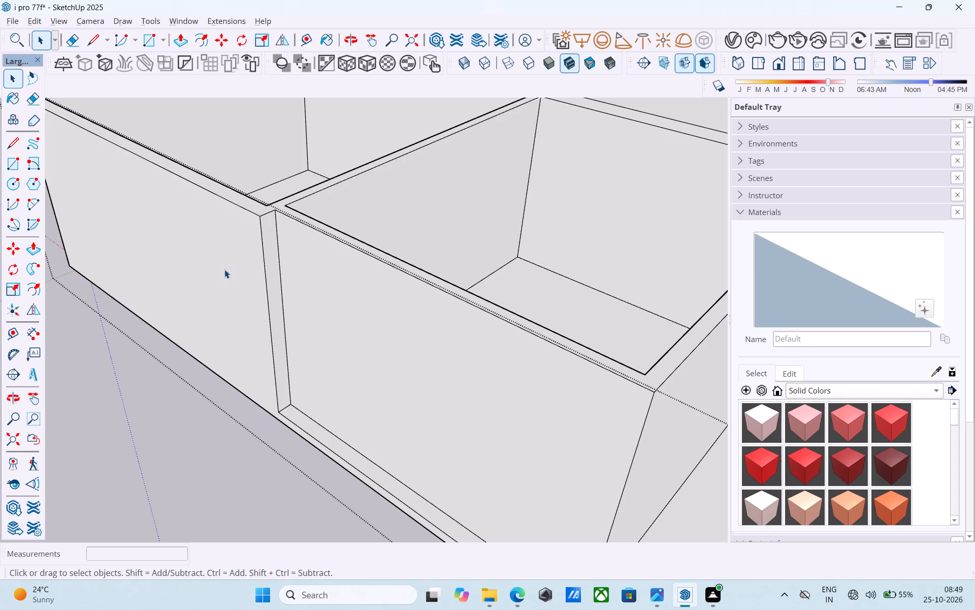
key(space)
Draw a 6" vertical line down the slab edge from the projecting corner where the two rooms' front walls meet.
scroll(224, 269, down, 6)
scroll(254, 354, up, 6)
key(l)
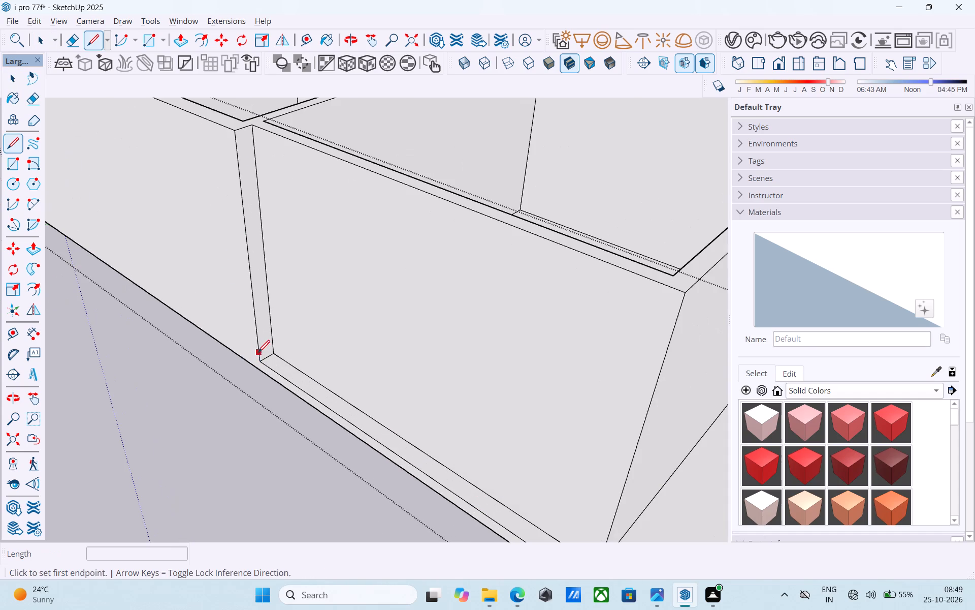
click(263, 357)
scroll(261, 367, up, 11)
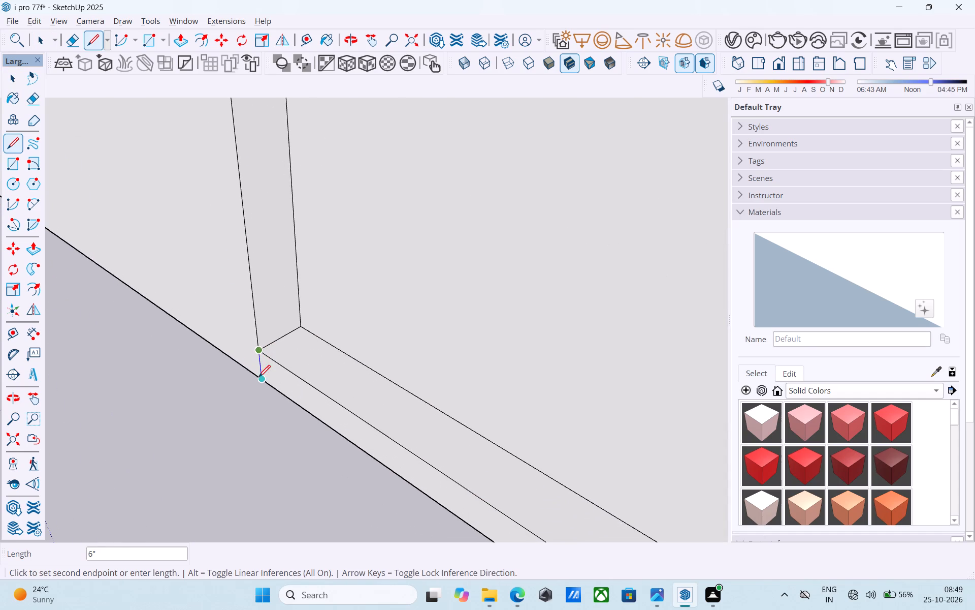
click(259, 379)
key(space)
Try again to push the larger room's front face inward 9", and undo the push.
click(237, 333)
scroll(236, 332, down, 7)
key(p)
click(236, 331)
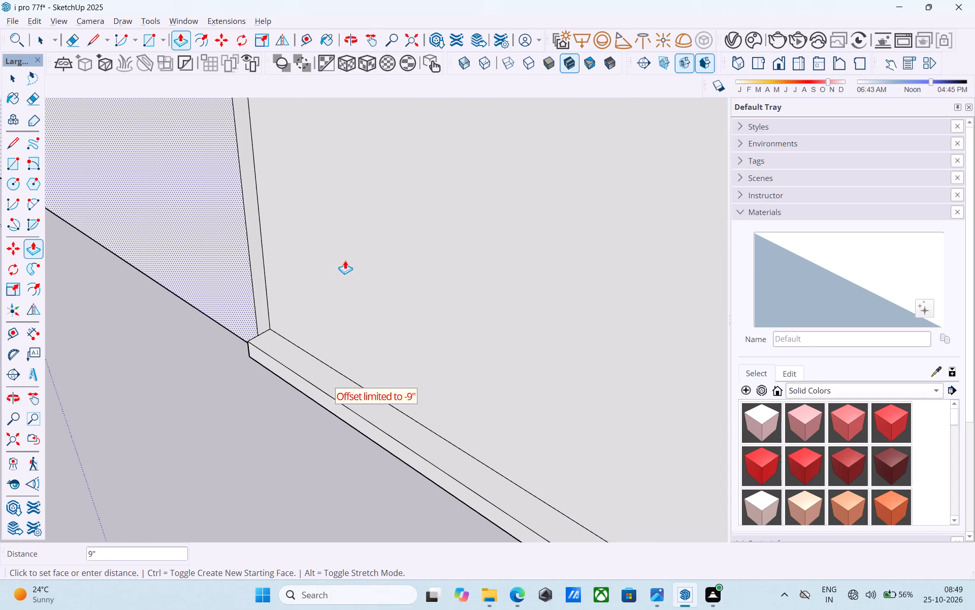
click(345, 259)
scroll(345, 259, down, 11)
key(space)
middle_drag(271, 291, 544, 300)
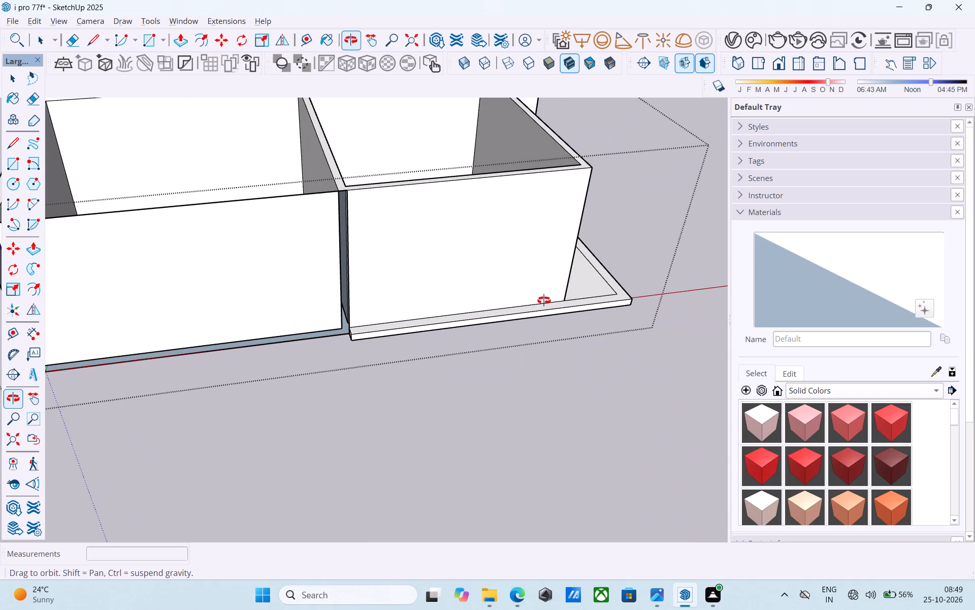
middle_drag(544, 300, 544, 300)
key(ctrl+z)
Draw a dividing line across the wall top from the larger room's inner corner to the small room's front corner.
middle_drag(477, 288, 303, 274)
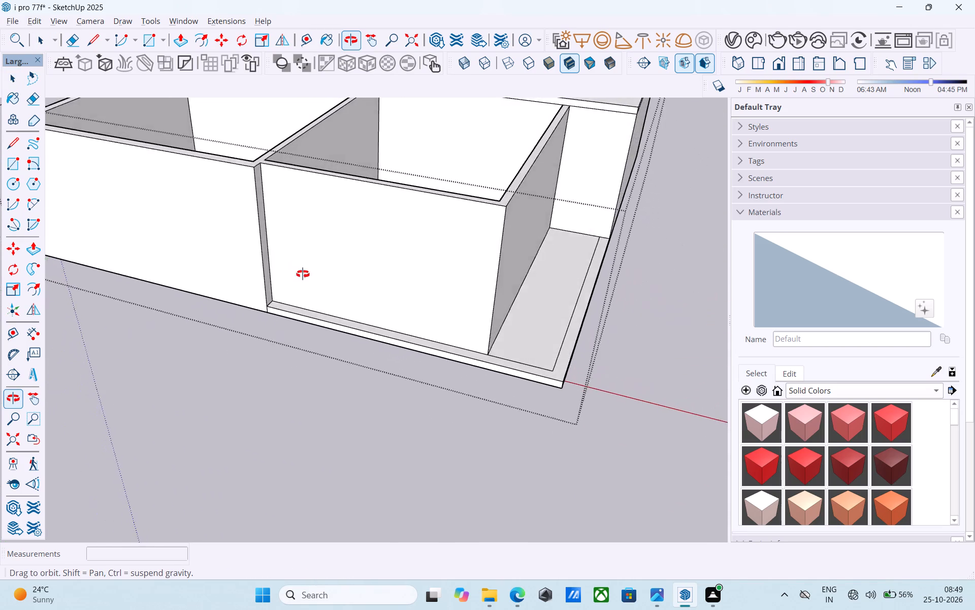
middle_drag(303, 274, 345, 365)
scroll(347, 249, up, 6)
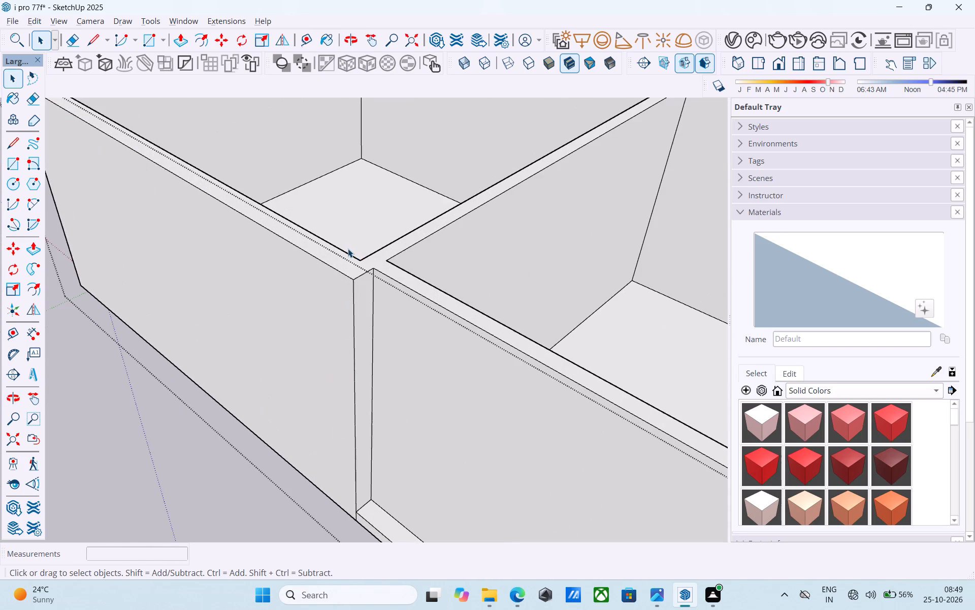
key(l)
scroll(348, 249, up, 4)
click(385, 281)
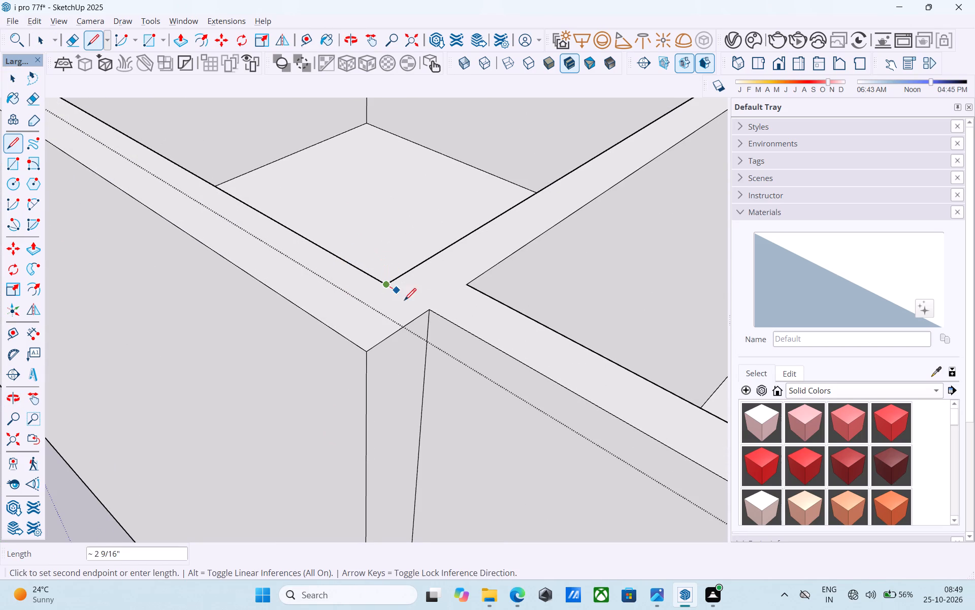
click(427, 316)
key(space)
Push the projecting end face of the larger room's front wall along its full length to remove the wall's thickness.
click(427, 374)
click(417, 379)
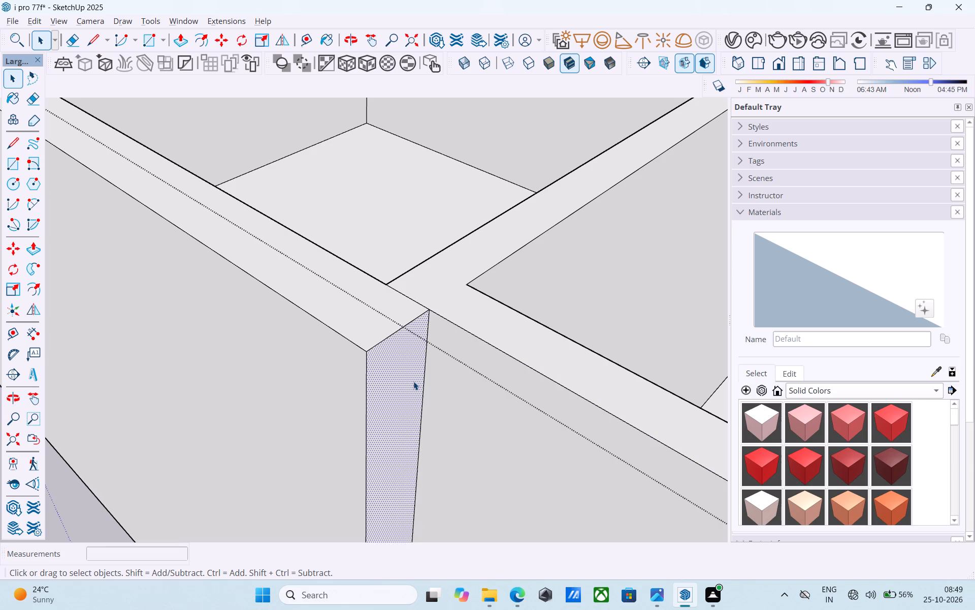
key(p)
click(413, 381)
scroll(297, 294, down, 11)
shift+middle_drag(292, 286, 575, 297)
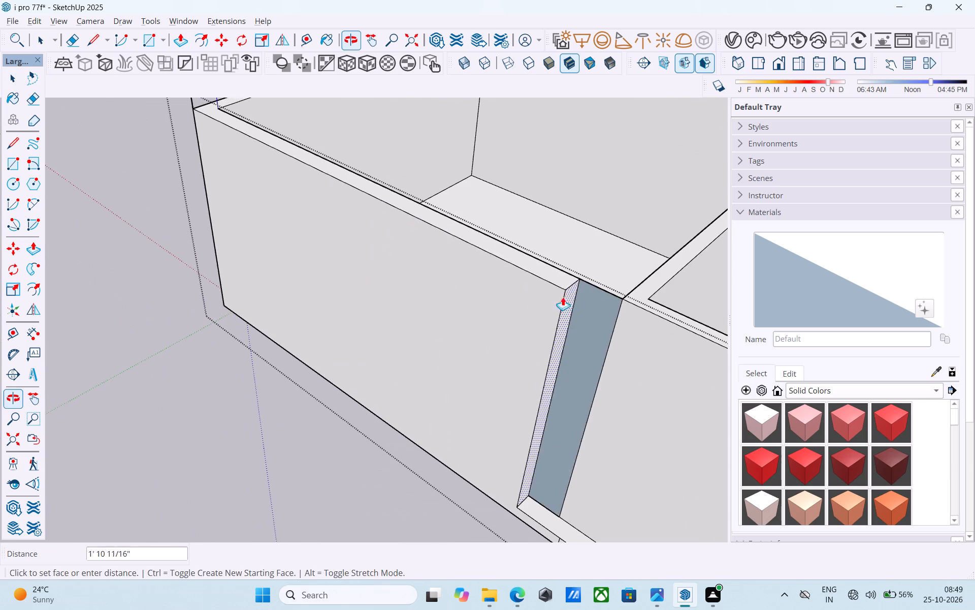
click(95, 241)
scroll(320, 255, down, 5)
middle_drag(369, 266, 199, 314)
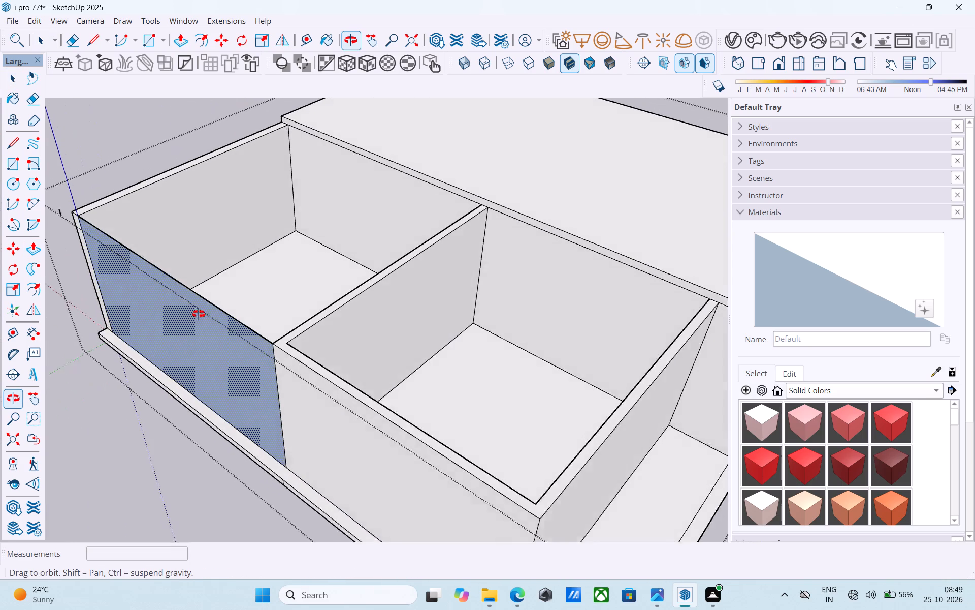
Erase the top edge of the leftover flat face to open the front of the larger room.
middle_drag(199, 314, 205, 316)
key(e)
drag(217, 306, 247, 298)
key(space)
Erase the short vertical line left on the front edge of the base slab.
scroll(257, 296, down, 6)
middle_drag(257, 296, 427, 240)
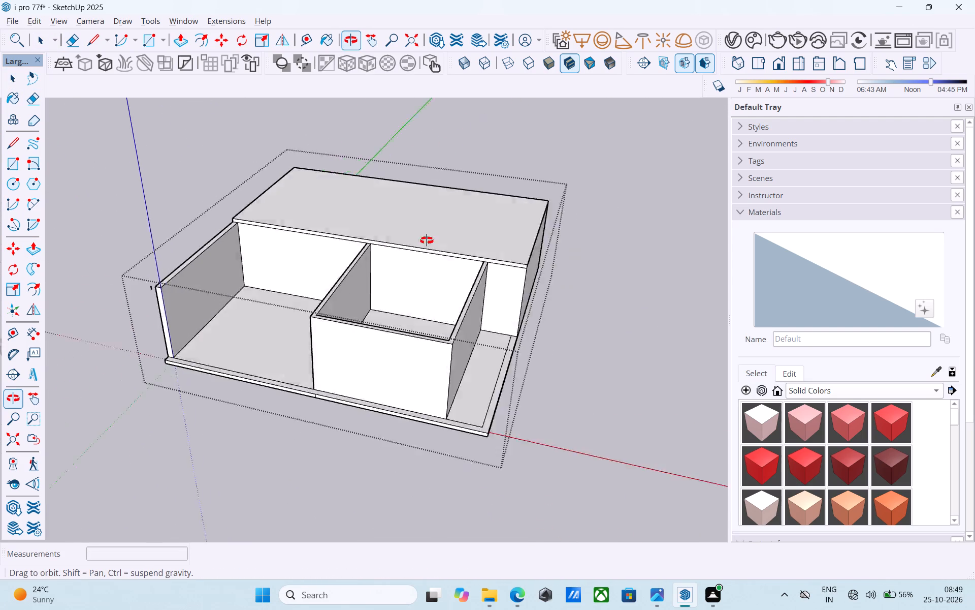
middle_drag(427, 240, 467, 239)
scroll(459, 240, down, 6)
middle_drag(421, 275, 483, 153)
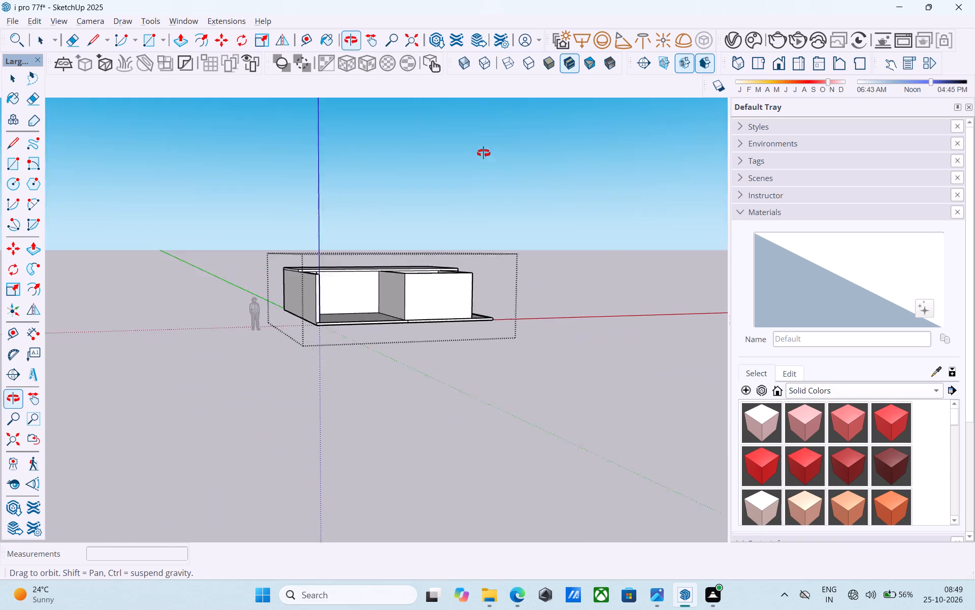
middle_drag(483, 153, 373, 347)
scroll(373, 347, up, 14)
scroll(478, 304, down, 5)
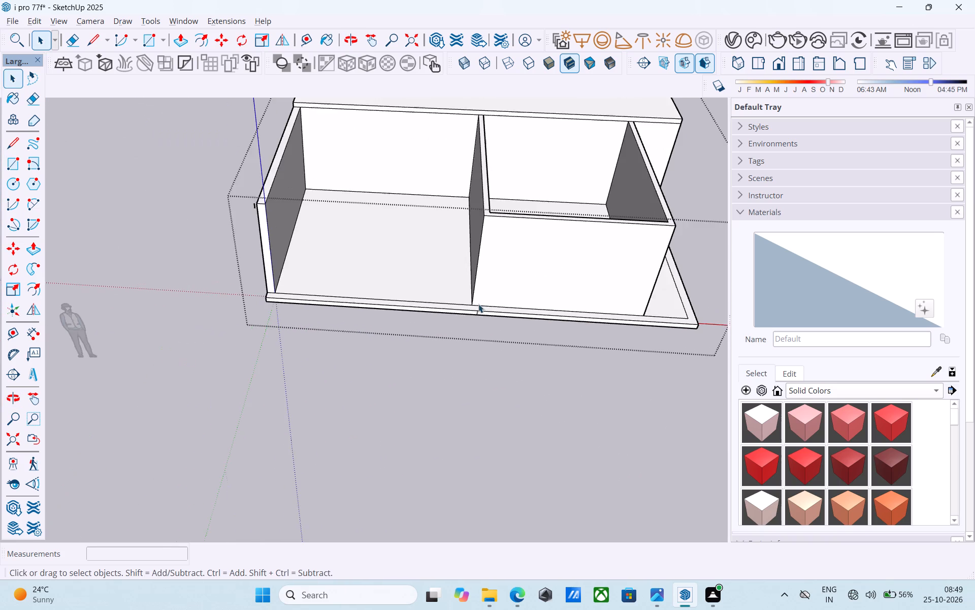
scroll(483, 304, up, 7)
shift+middle_drag(487, 299, 444, 309)
key(e)
scroll(444, 310, up, 11)
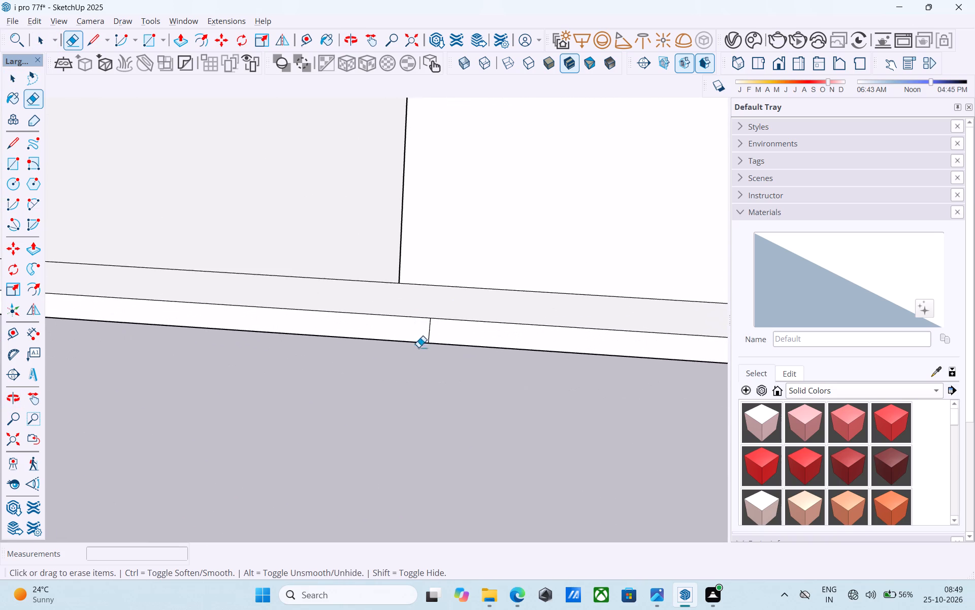
drag(432, 329, 427, 329)
scroll(410, 329, down, 14)
key(space)
scroll(361, 340, down, 3)
Delete the stray short edge floating beside the top corner of the larger room's outer side wall.
middle_drag(361, 340, 482, 334)
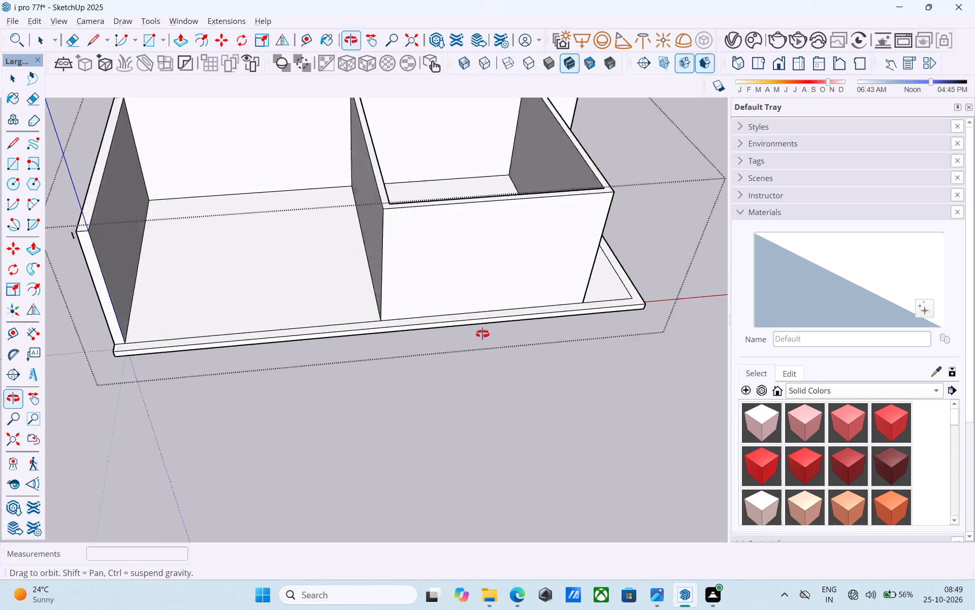
middle_drag(482, 334, 509, 325)
scroll(506, 330, down, 4)
middle_drag(384, 380, 233, 295)
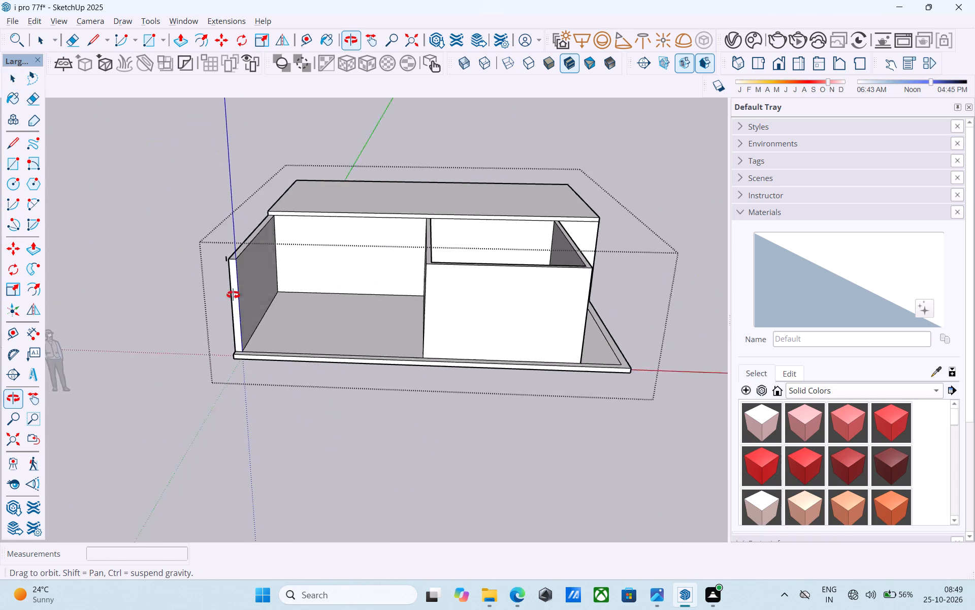
middle_drag(233, 295, 214, 263)
scroll(229, 264, up, 8)
click(238, 256)
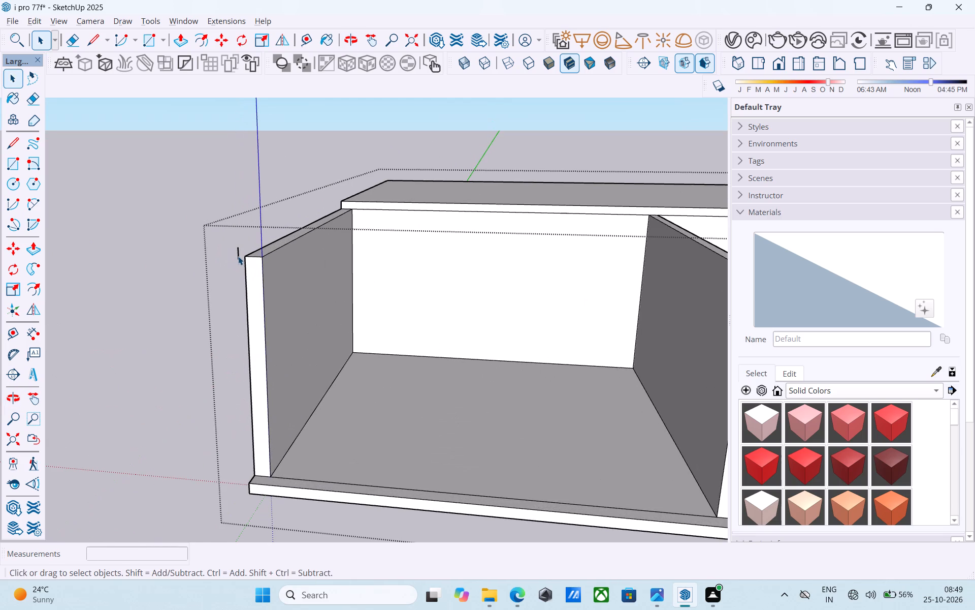
key(Delete)
Examine the opened larger room, the extended small room and their wall tops from several angles.
scroll(239, 256, down, 6)
middle_drag(239, 256, 314, 223)
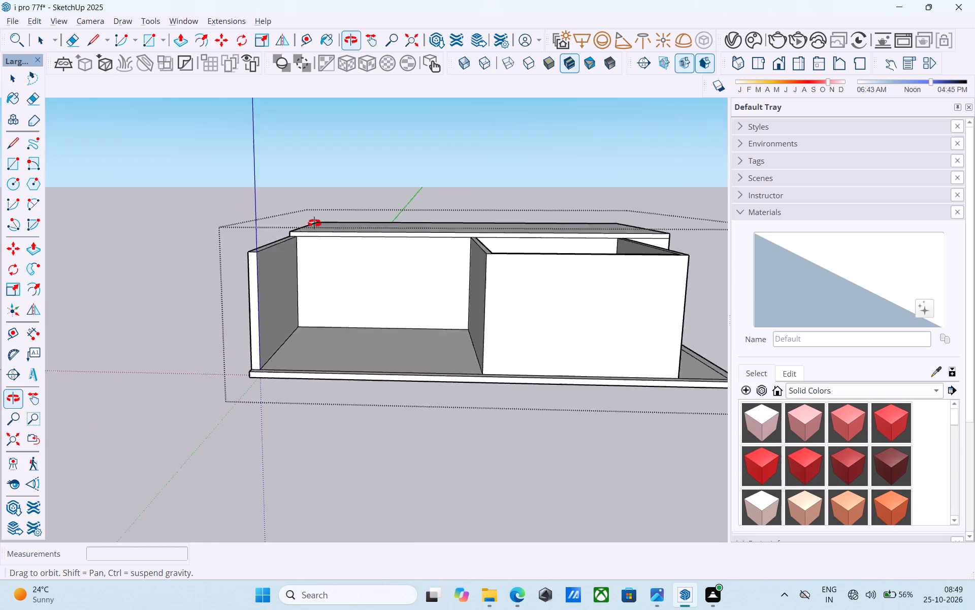
middle_drag(314, 223, 221, 400)
middle_drag(434, 327, 407, 282)
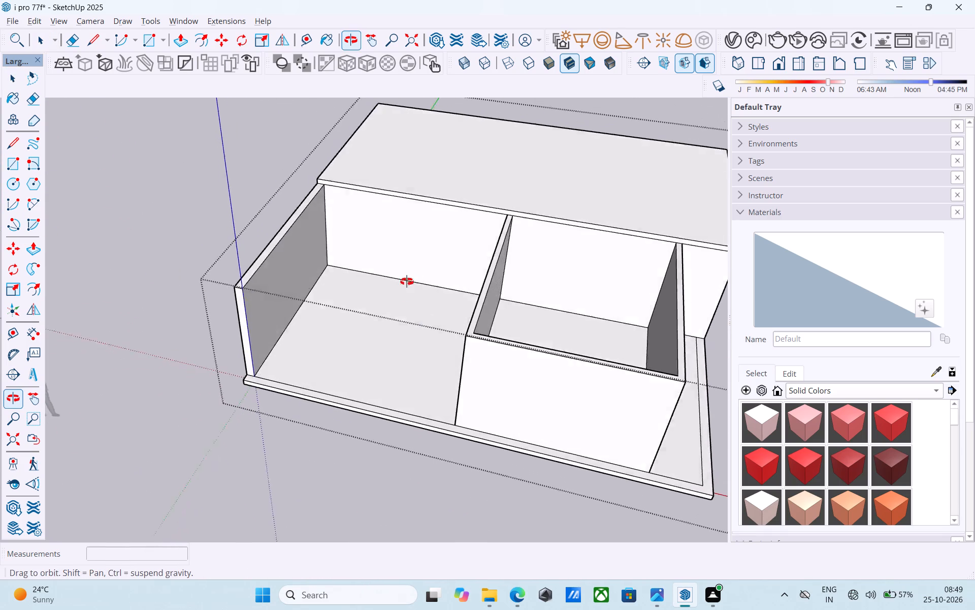
middle_drag(407, 282, 394, 260)
shift+middle_drag(460, 329, 267, 317)
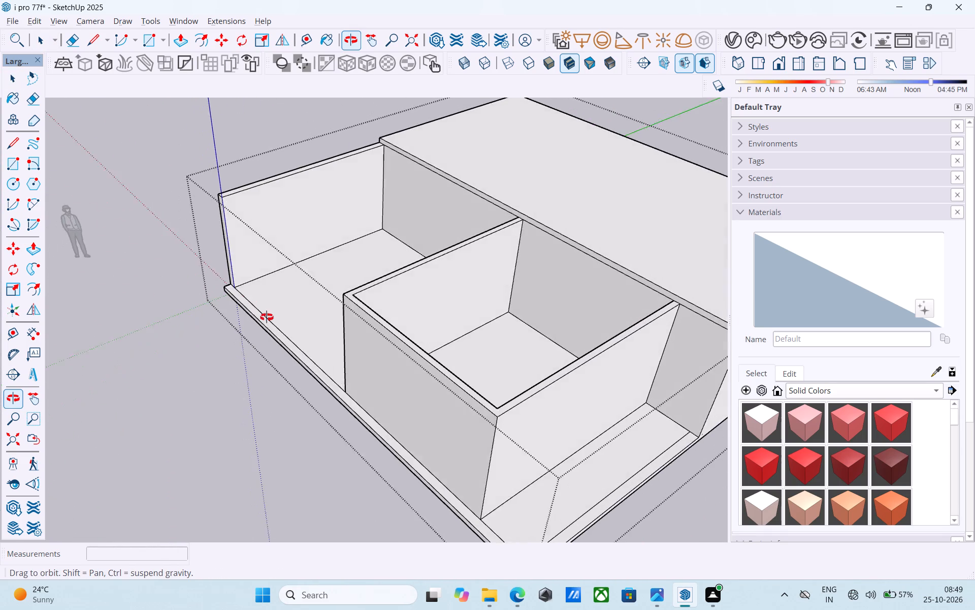
shift+middle_drag(267, 317, 186, 318)
middle_drag(360, 338, 450, 349)
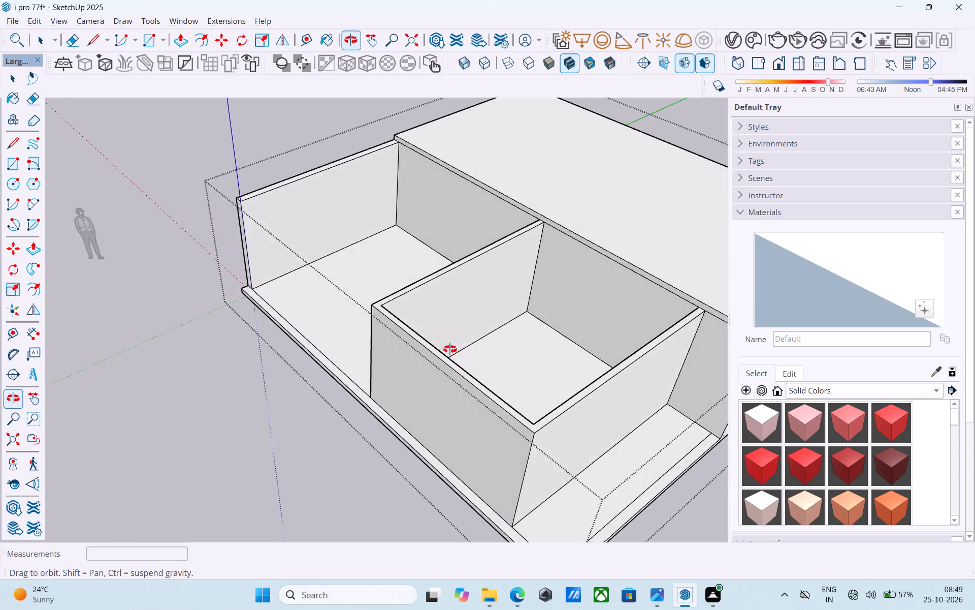
middle_drag(450, 349, 459, 375)
Measure the top front edge of the extended small room's front wall with the Line tool.
key(l)
scroll(459, 392, up, 6)
scroll(575, 465, down, 4)
click(609, 499)
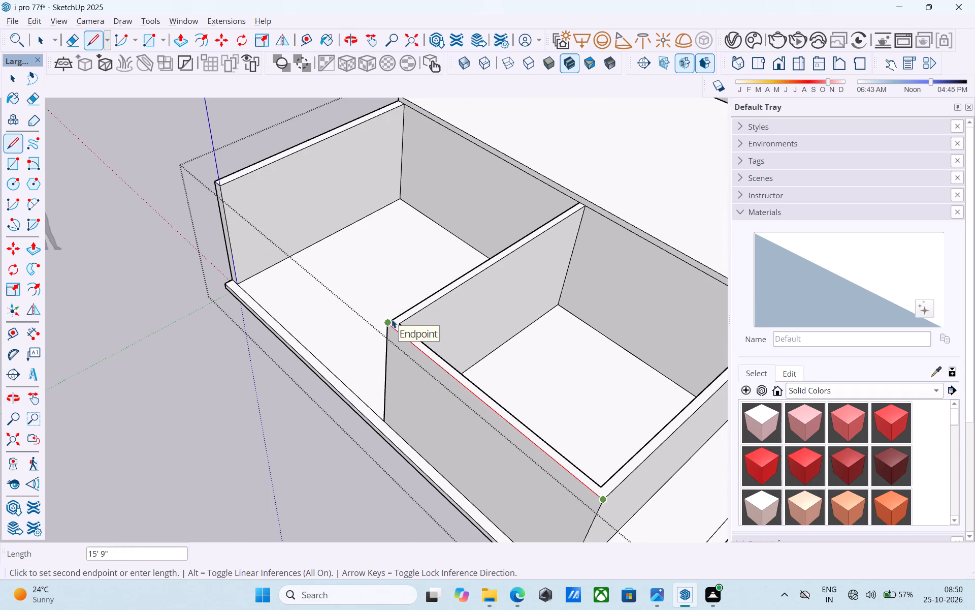
key(space)
Push/Pull the small room's partition face outward 4'3" into the opened larger room.
middle_drag(391, 318, 666, 334)
shift+middle_drag(505, 412, 487, 441)
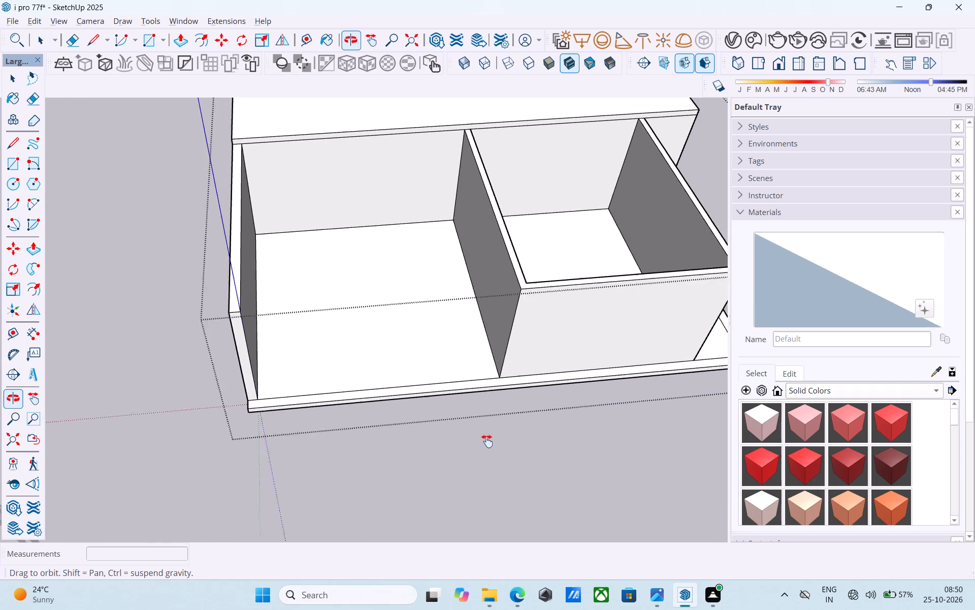
shift+middle_drag(487, 441, 442, 459)
click(466, 322)
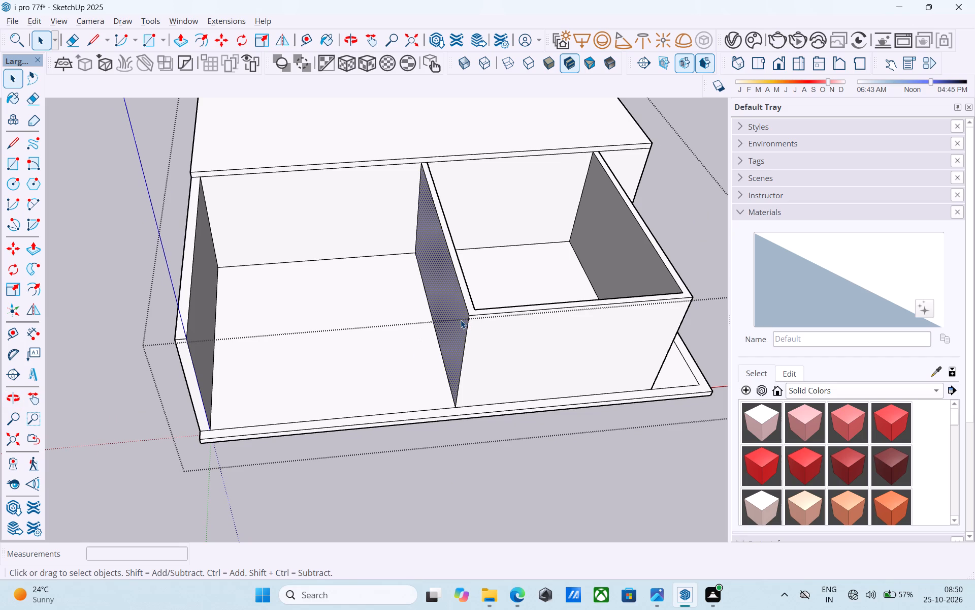
key(p)
click(461, 319)
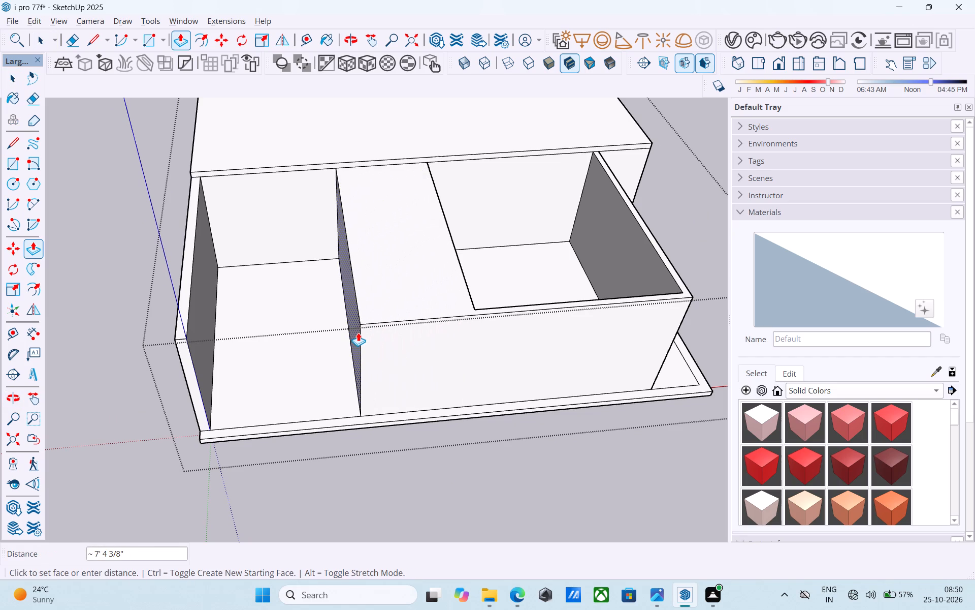
text(4'3")
key(Return)
key(space)
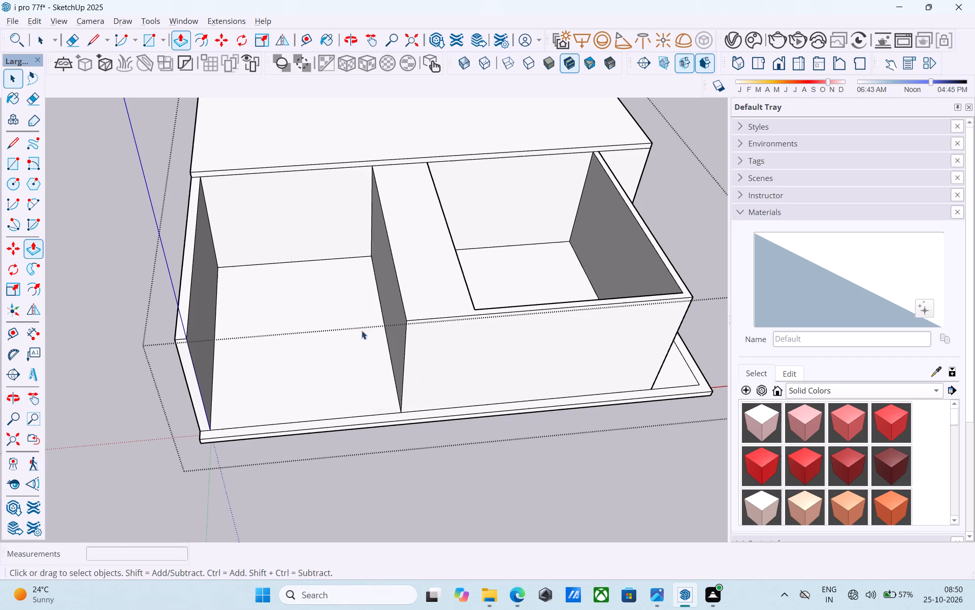
Push/Pull the inner face of the same partition back 4'3" to widen the small room and thin the wall.
middle_drag(375, 320, 54, 303)
click(327, 315)
key(p)
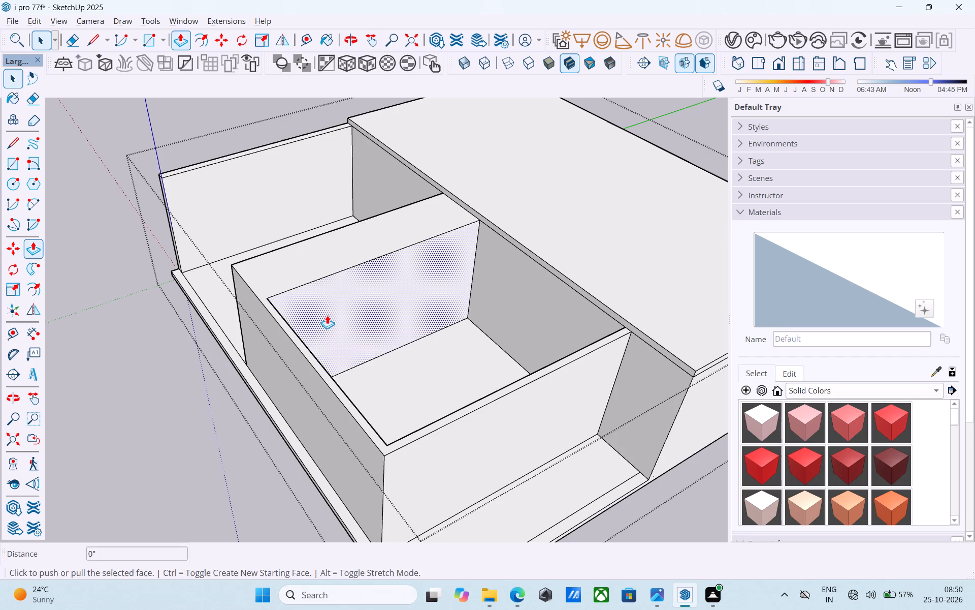
double_click(327, 315)
key(ctrl+z)
click(325, 310)
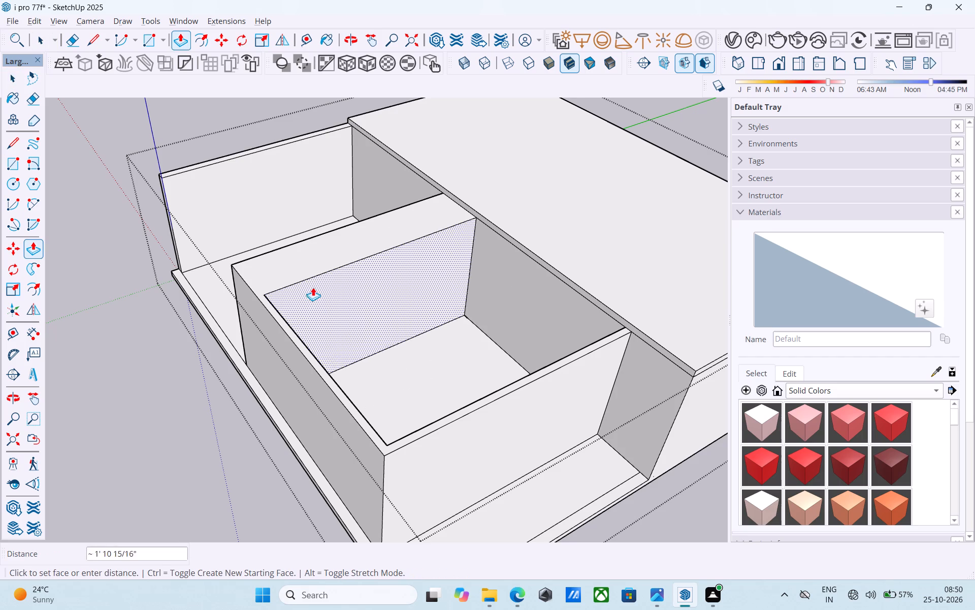
text(4'3")
key(Return)
key(space)
Measure the widened small room's front wall along its top edge with the Line tool.
key(l)
middle_drag(316, 295, 381, 313)
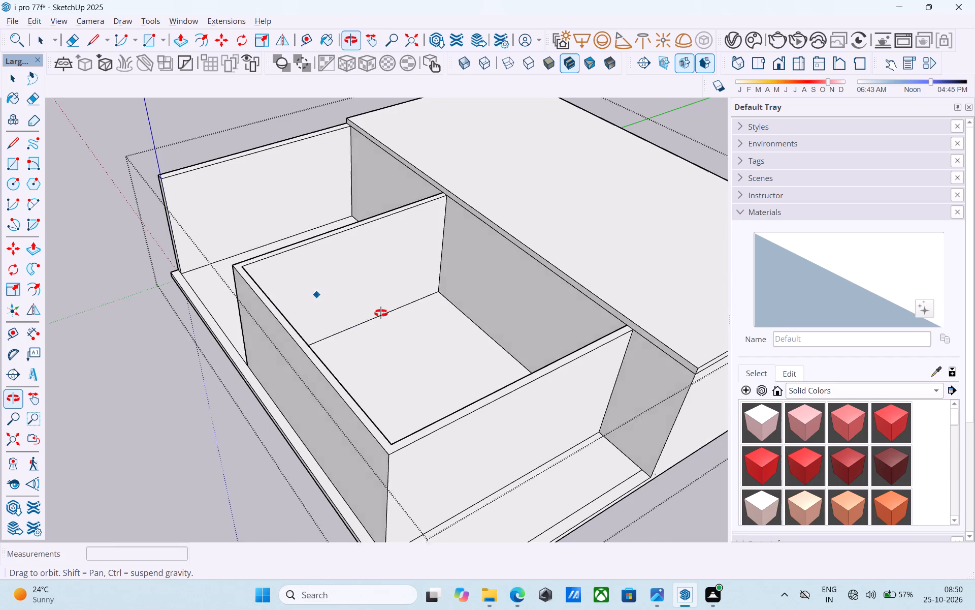
middle_drag(381, 313, 435, 310)
click(575, 441)
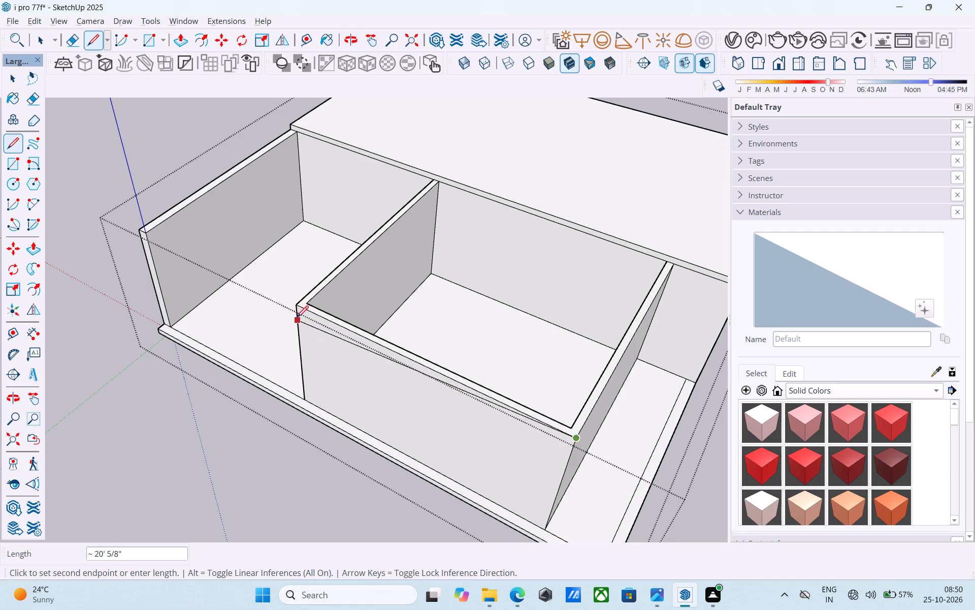
key(space)
Examine the widened small room and the open front of the larger room from several angles.
scroll(264, 342, down, 5)
middle_drag(264, 358, 77, 179)
middle_drag(226, 293, 295, 291)
scroll(264, 284, down, 5)
middle_drag(261, 282, 256, 300)
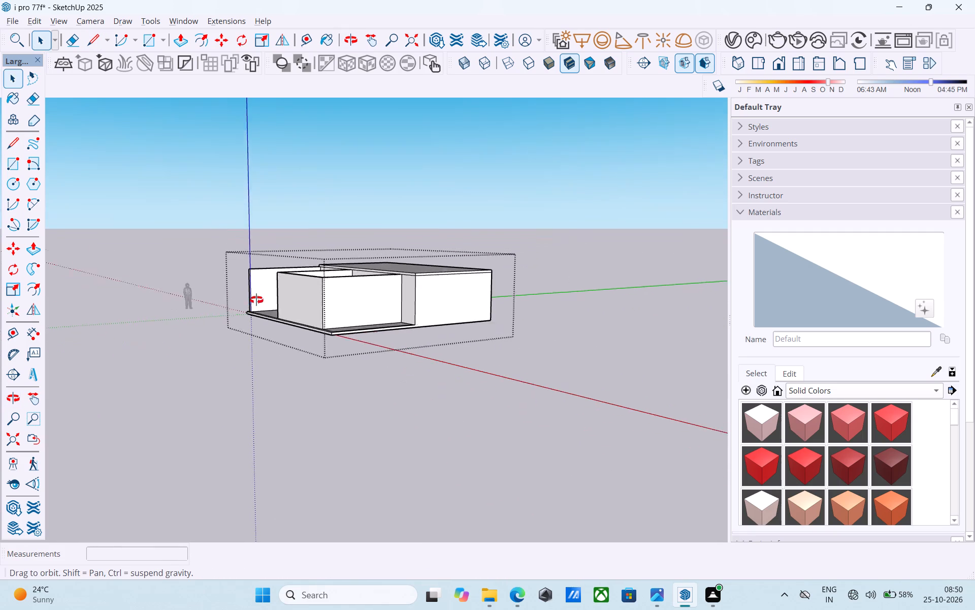
middle_drag(256, 300, 300, 313)
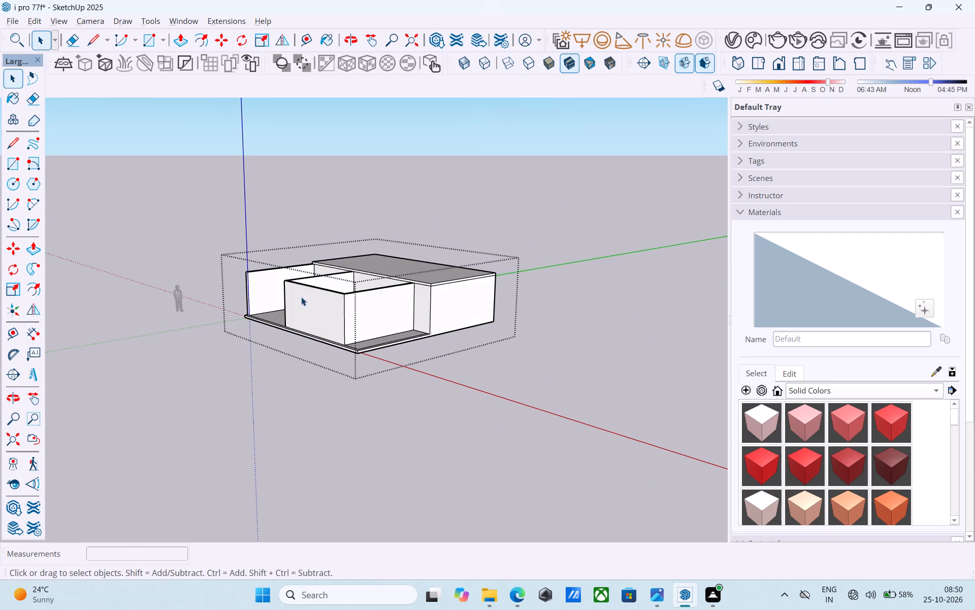
scroll(305, 270, up, 1)
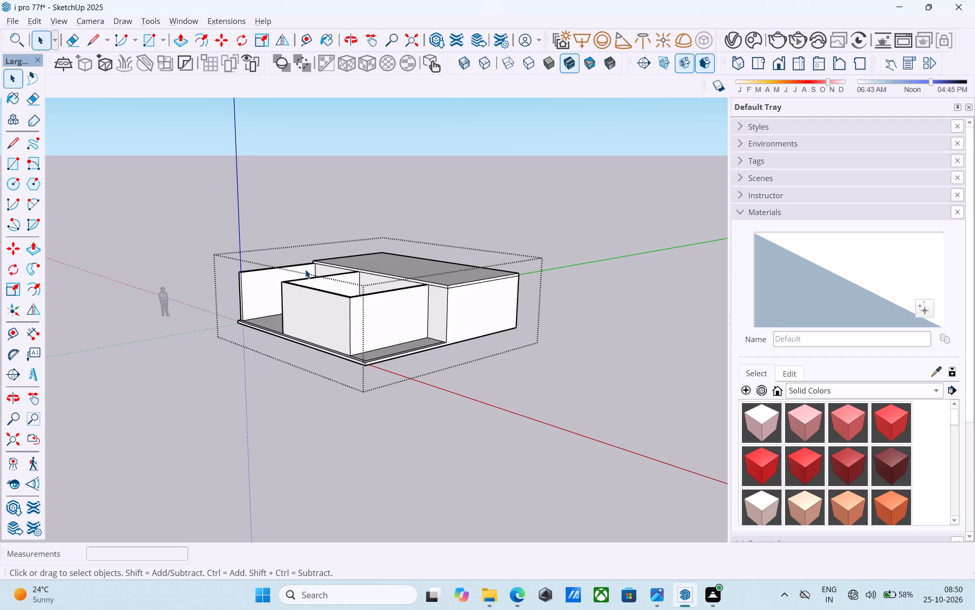
middle_drag(305, 270, 360, 307)
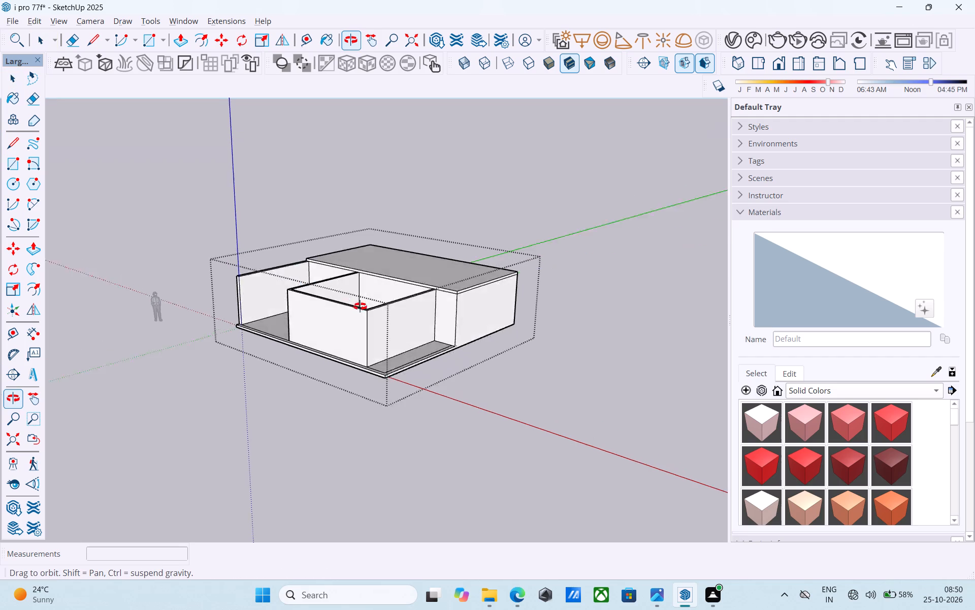
middle_drag(360, 307, 595, 330)
scroll(331, 324, up, 5)
scroll(328, 322, down, 5)
middle_drag(321, 322, 204, 326)
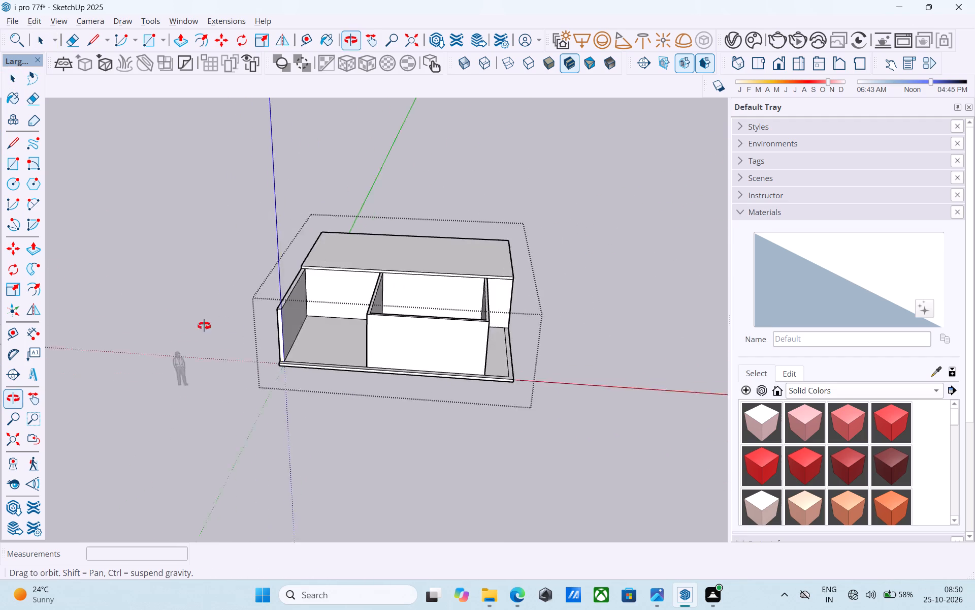
middle_drag(204, 326, 161, 331)
scroll(310, 329, up, 5)
scroll(311, 326, down, 1)
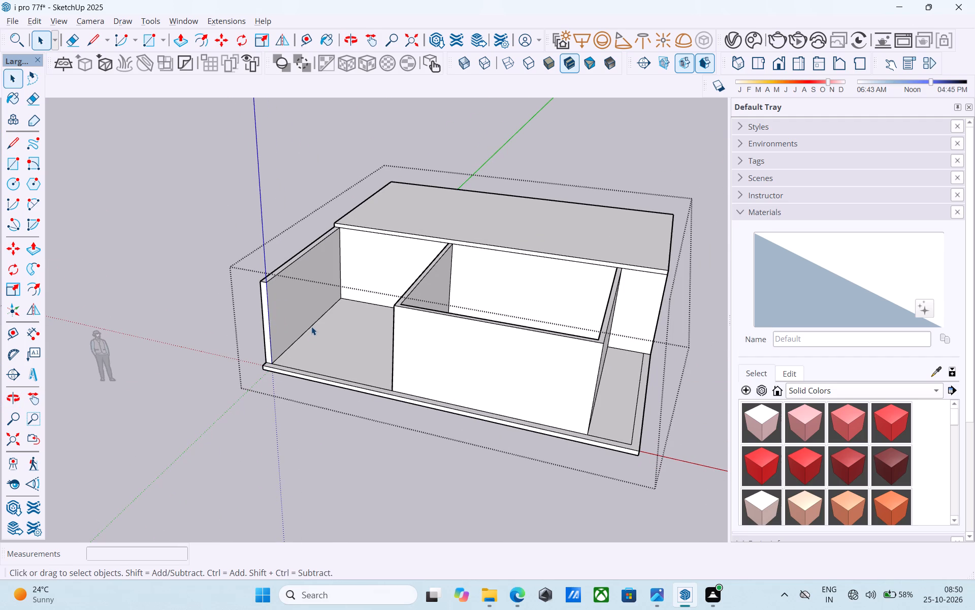
middle_drag(311, 326, 391, 361)
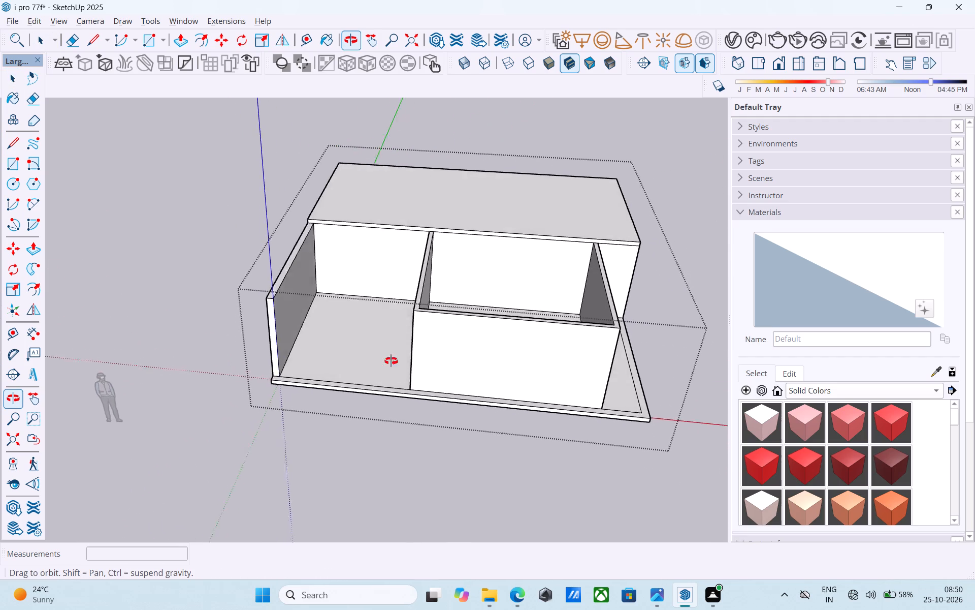
middle_drag(391, 361, 232, 322)
Draw a 10' vertical line down the inner face of the larger room's outer side wall from its top edge midpoint.
scroll(270, 276, up, 4)
middle_drag(308, 265, 309, 285)
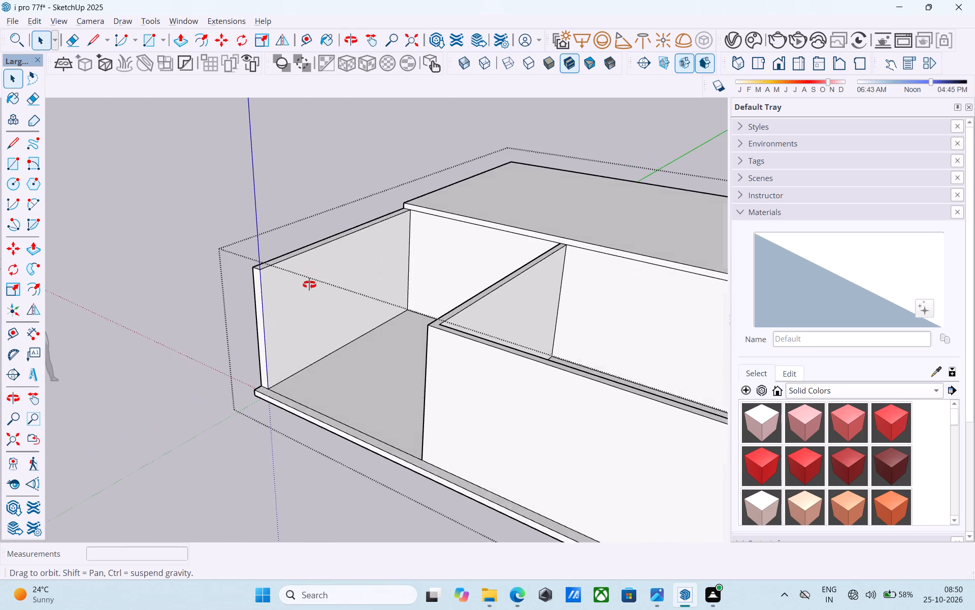
middle_drag(309, 285, 316, 293)
key(l)
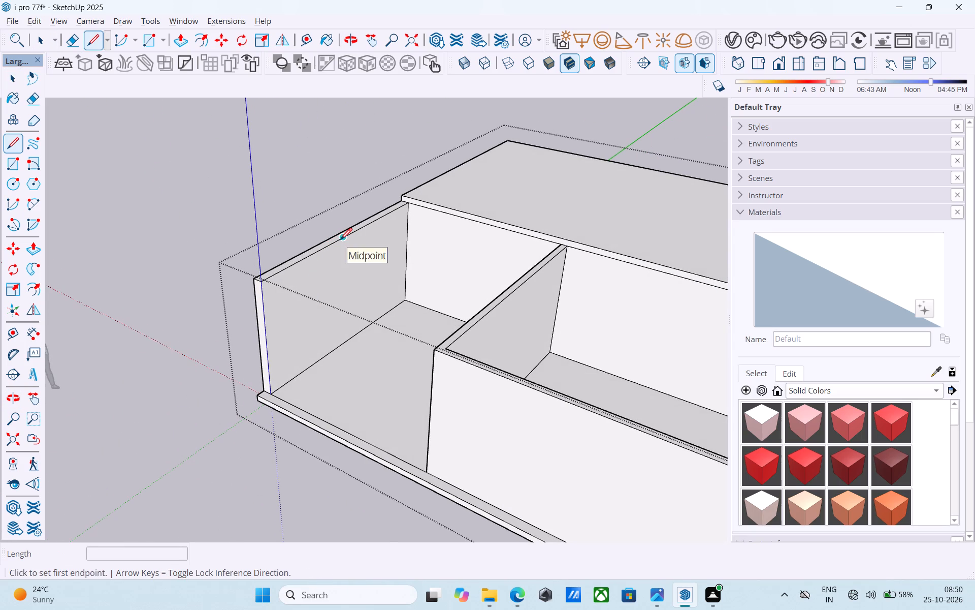
click(340, 241)
middle_drag(342, 284, 331, 340)
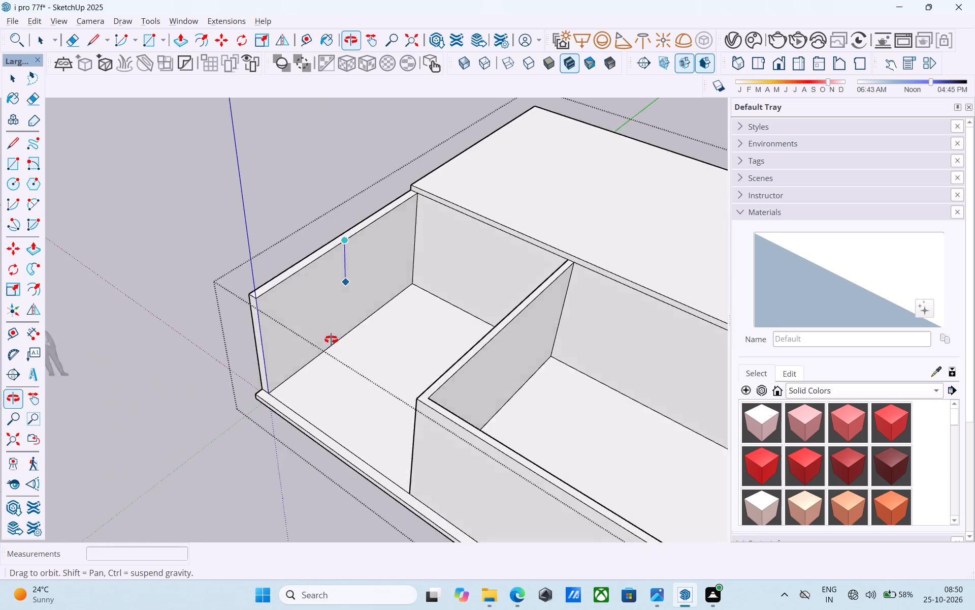
middle_drag(331, 340, 331, 337)
scroll(331, 340, up, 3)
click(352, 333)
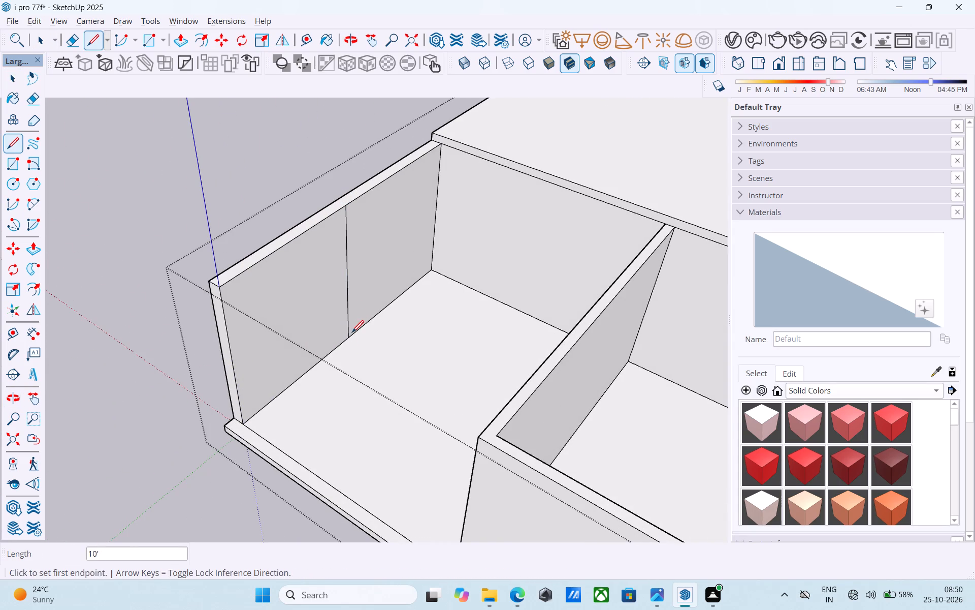
key(space)
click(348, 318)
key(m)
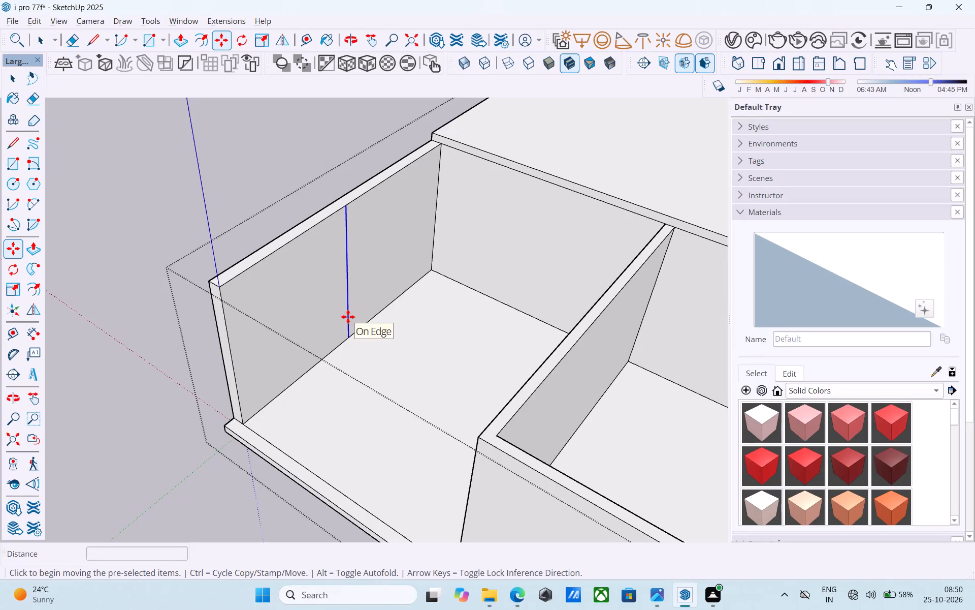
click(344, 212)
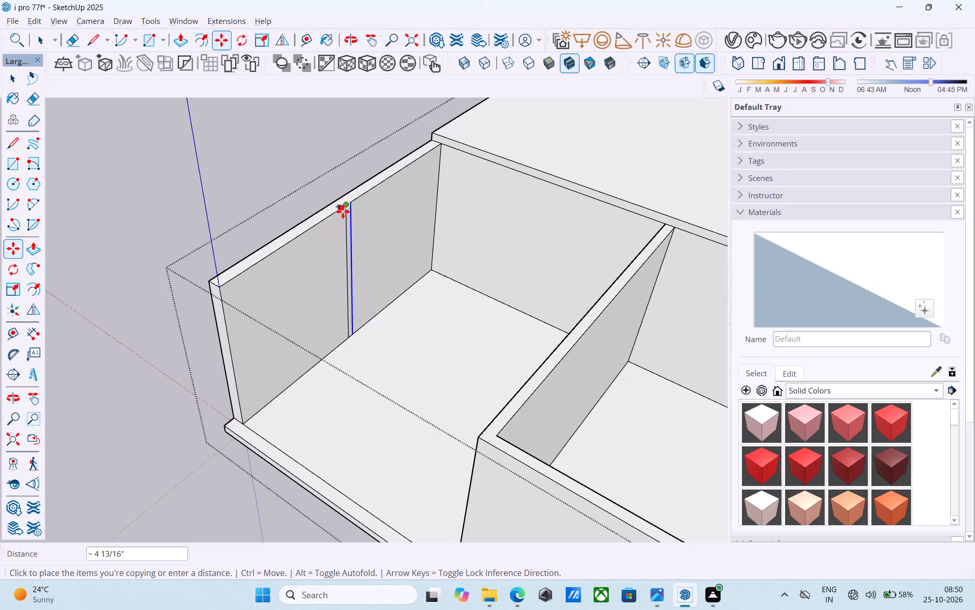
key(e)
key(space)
Draw a 10' vertical line at the midpoint of the front half of the larger room's outer side wall.
key(l)
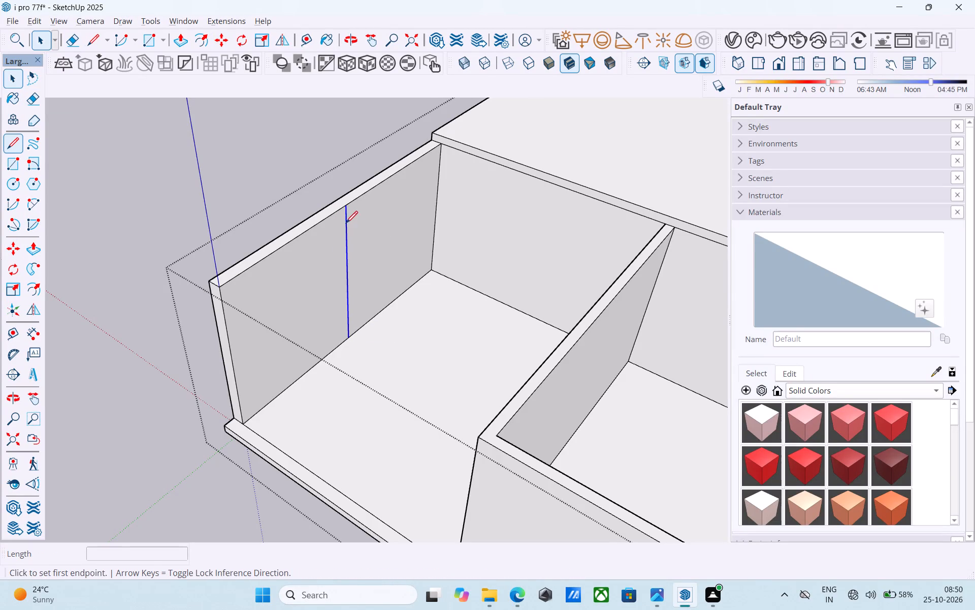
click(284, 247)
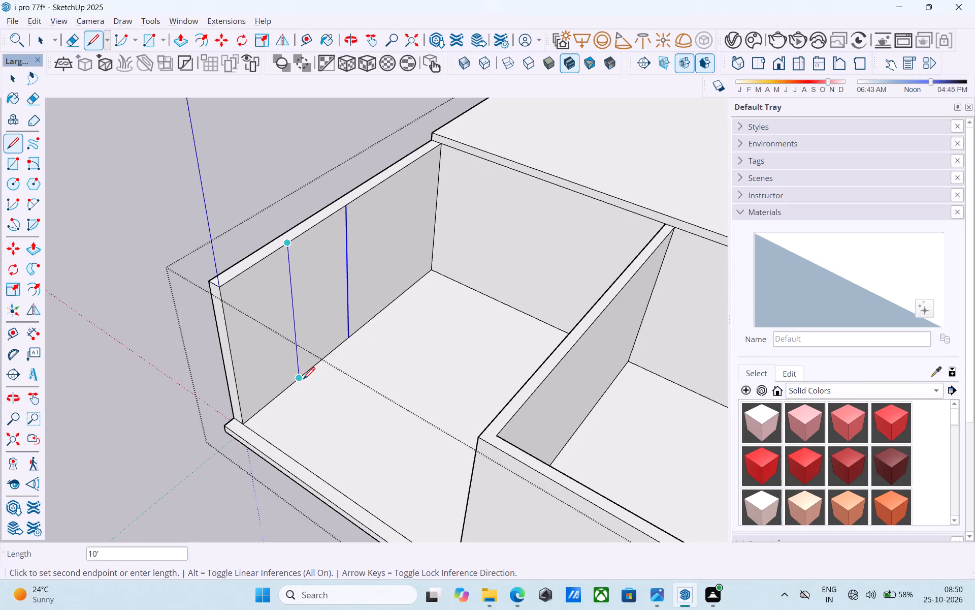
click(303, 380)
key(space)
Copy the new vertical line 6" toward the front end of the side wall.
click(288, 274)
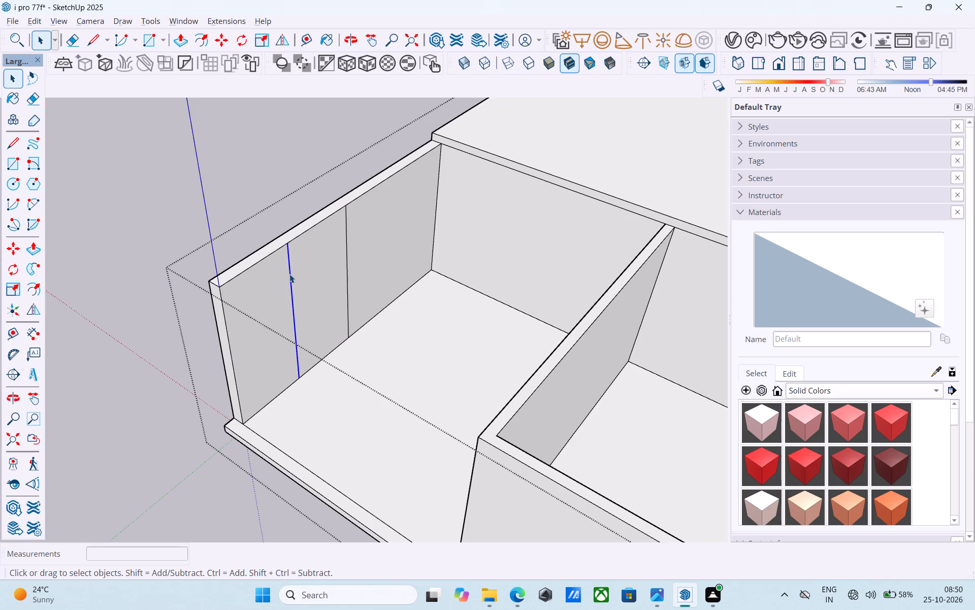
key(m)
click(288, 250)
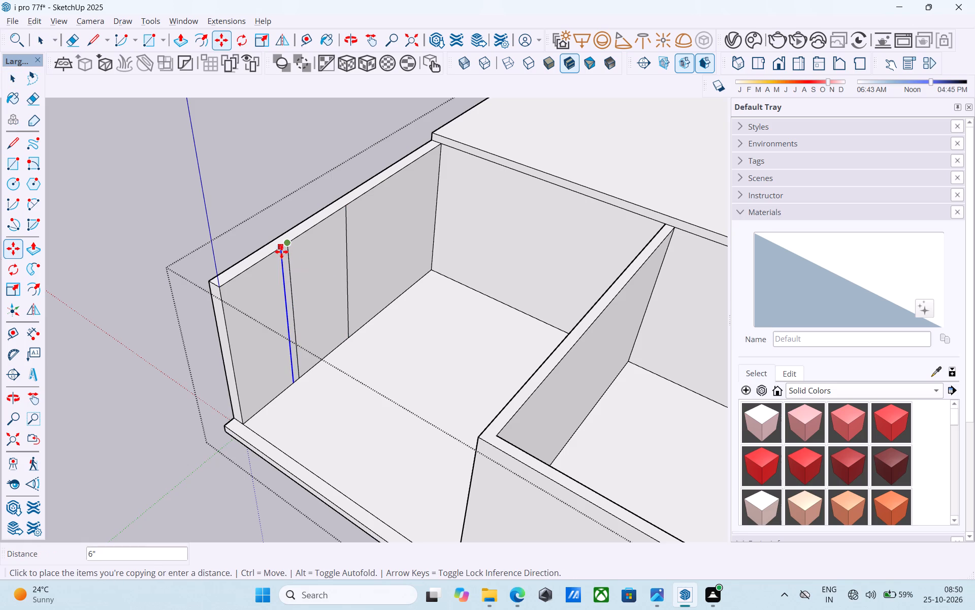
click(281, 252)
key(space)
Push the side wall section in front of the 6" strip through the wall's thickness to remove it.
click(276, 292)
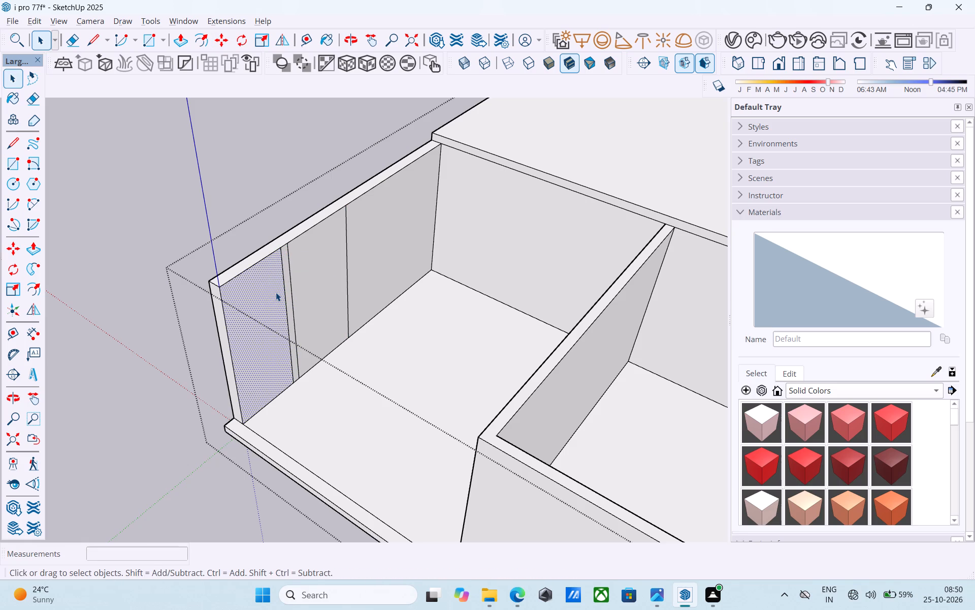
key(p)
click(276, 292)
drag(185, 266, 159, 266)
key(space)
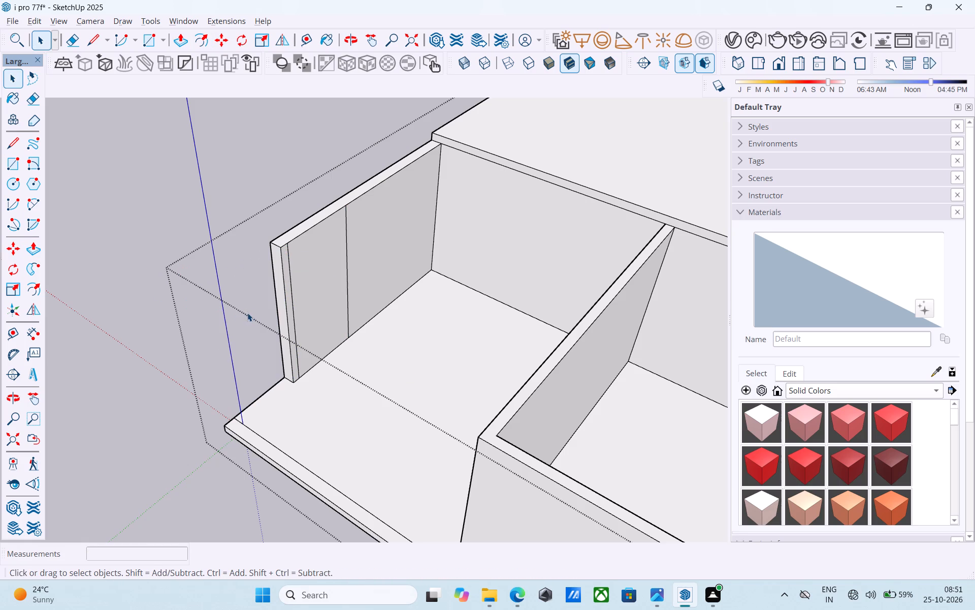
Pull the 6" strip 14'6" across to the partition face to form the larger room's recessed front wall.
scroll(288, 282, up, 3)
click(288, 281)
key(p)
click(288, 281)
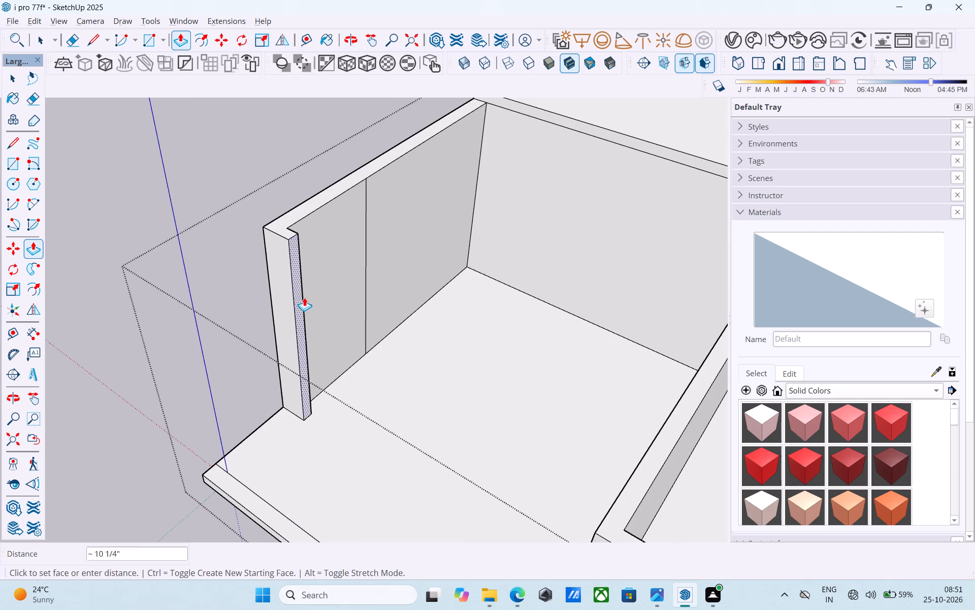
middle_drag(318, 304, 635, 319)
shift+middle_drag(688, 264, 487, 288)
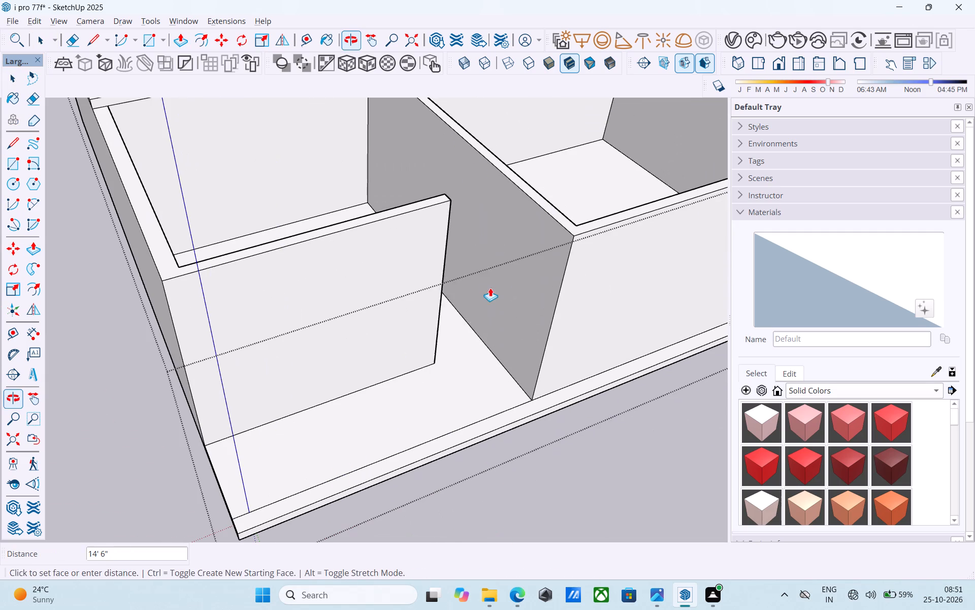
click(547, 273)
Erase the long inner line running along the front edge of the base slab's top.
middle_drag(450, 278, 423, 208)
scroll(431, 259, up, 1)
scroll(426, 240, down, 5)
middle_drag(351, 370, 357, 360)
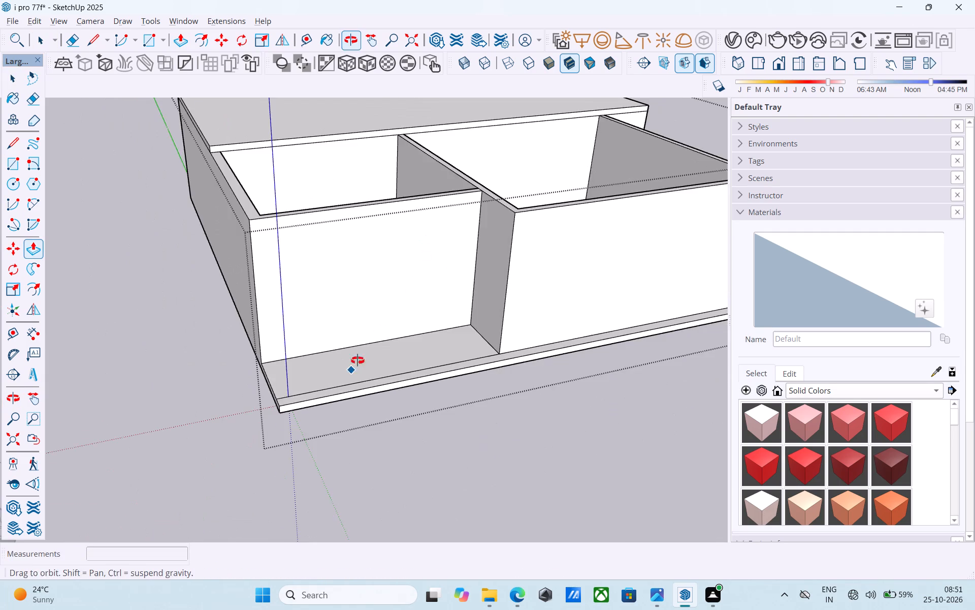
middle_drag(357, 360, 377, 347)
scroll(350, 383, up, 9)
key(e)
scroll(343, 382, up, 3)
click(336, 378)
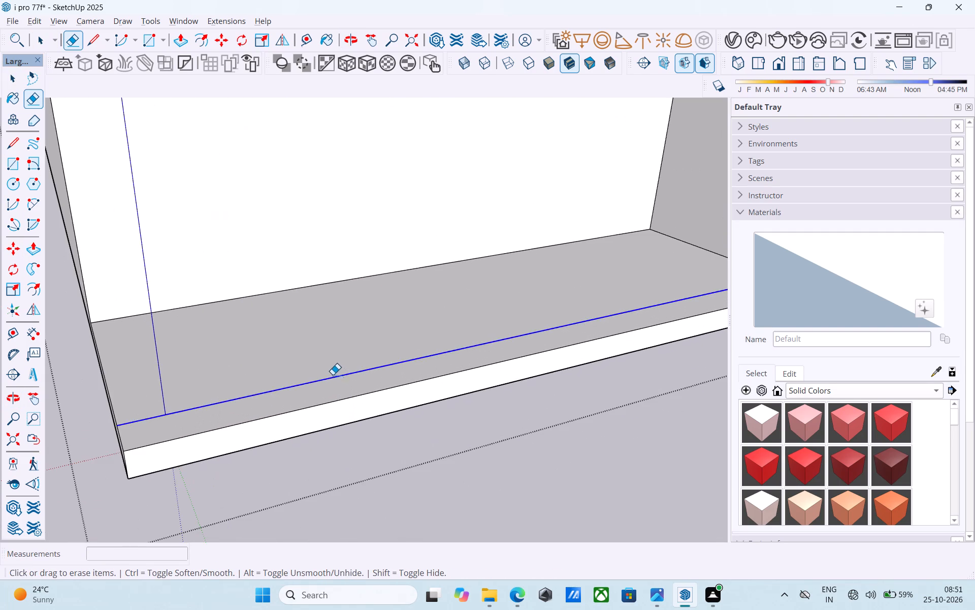
Draw a 9" line on the slab from the small room's front corner to the slab's front edge.
scroll(334, 341, down, 9)
middle_drag(335, 340, 448, 326)
scroll(448, 325, down, 4)
middle_drag(376, 347, 414, 348)
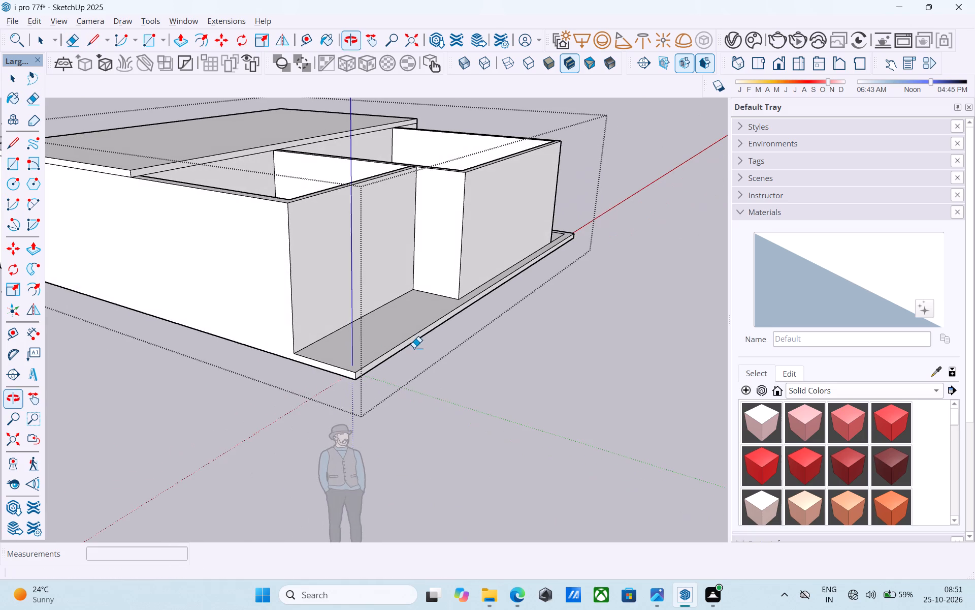
key(l)
scroll(455, 313, up, 9)
click(460, 287)
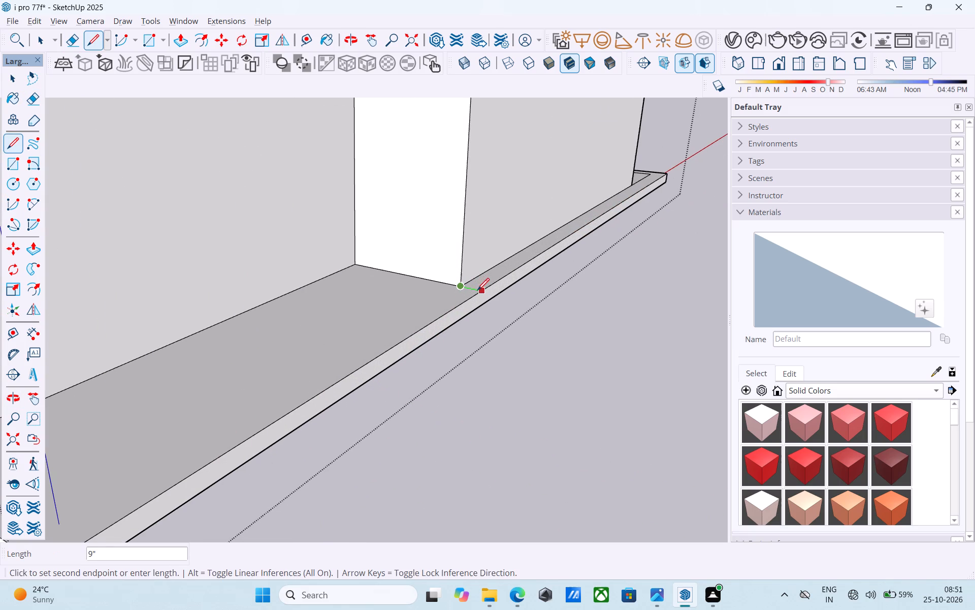
click(480, 293)
key(space)
scroll(536, 283, down, 11)
middle_drag(341, 358, 333, 348)
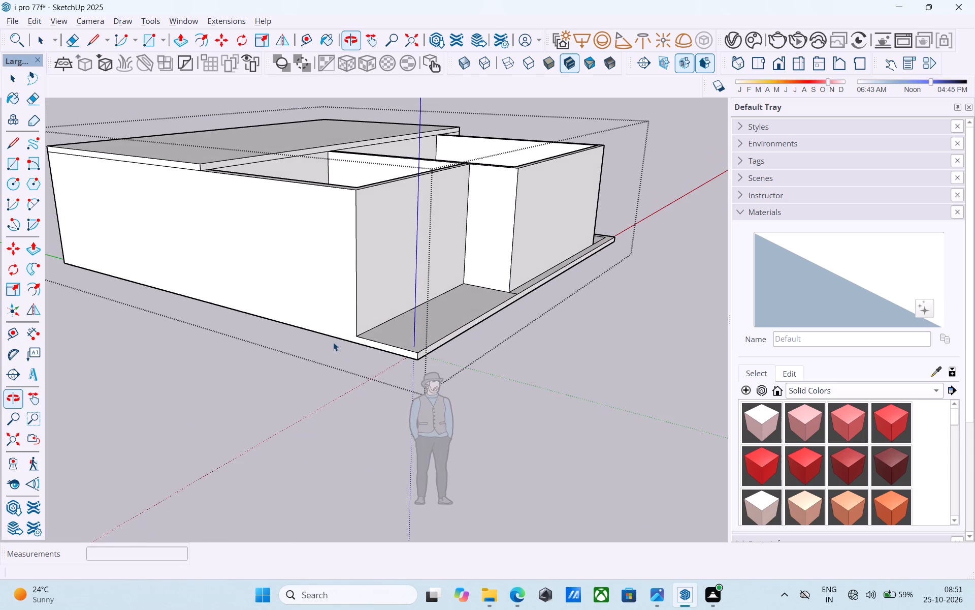
Draw a vertical 6" line down the base slab's edge at the recessed front room's outer corner.
key(l)
scroll(334, 341, up, 6)
click(367, 335)
scroll(370, 345, up, 7)
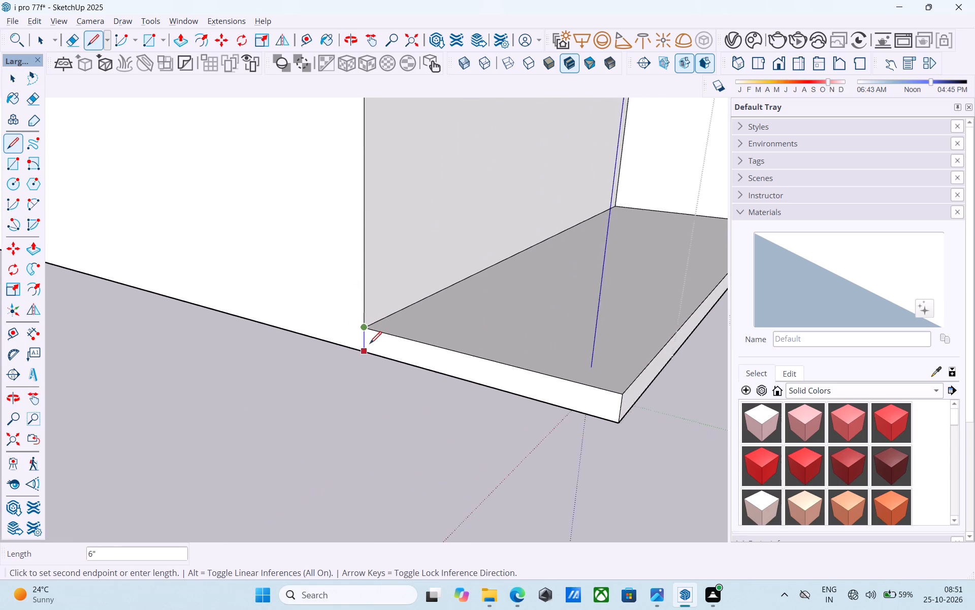
click(368, 352)
Push the base slab's end face 15'3" to the protruding room's side, removing the strip in front of the recessed room.
scroll(299, 309, down, 6)
scroll(362, 343, down, 6)
scroll(376, 355, up, 2)
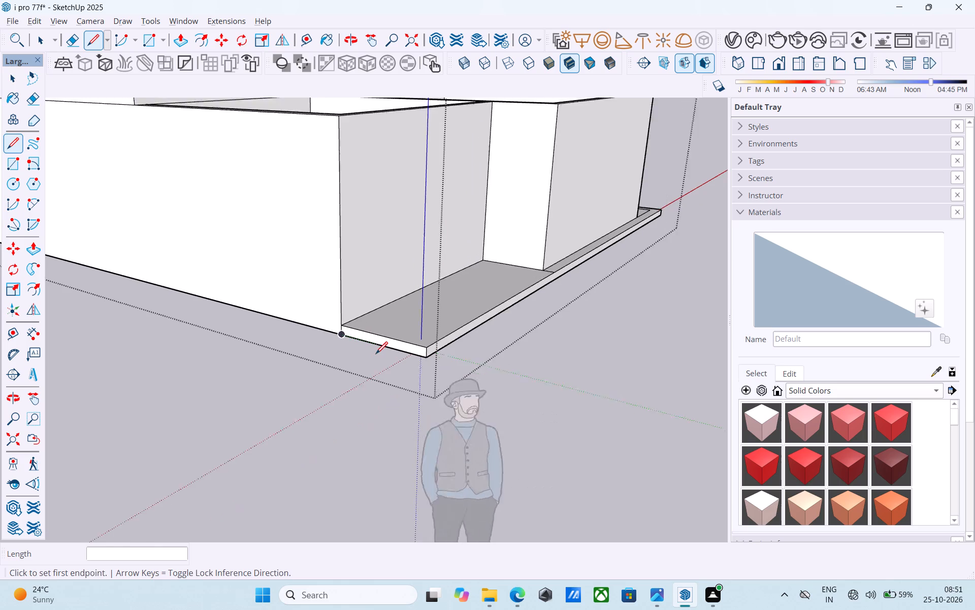
scroll(376, 355, up, 4)
key(space)
click(389, 332)
click(498, 334)
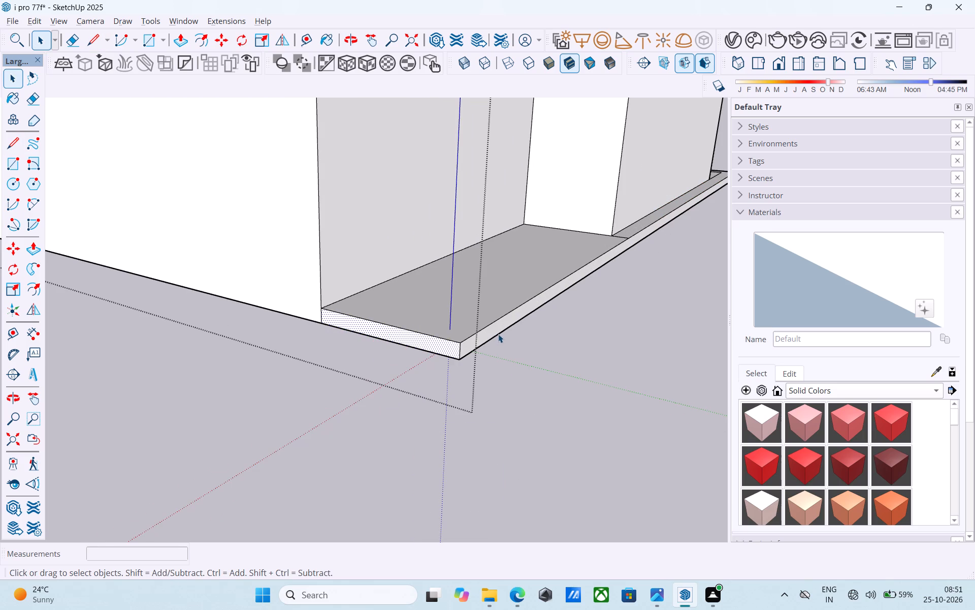
click(438, 348)
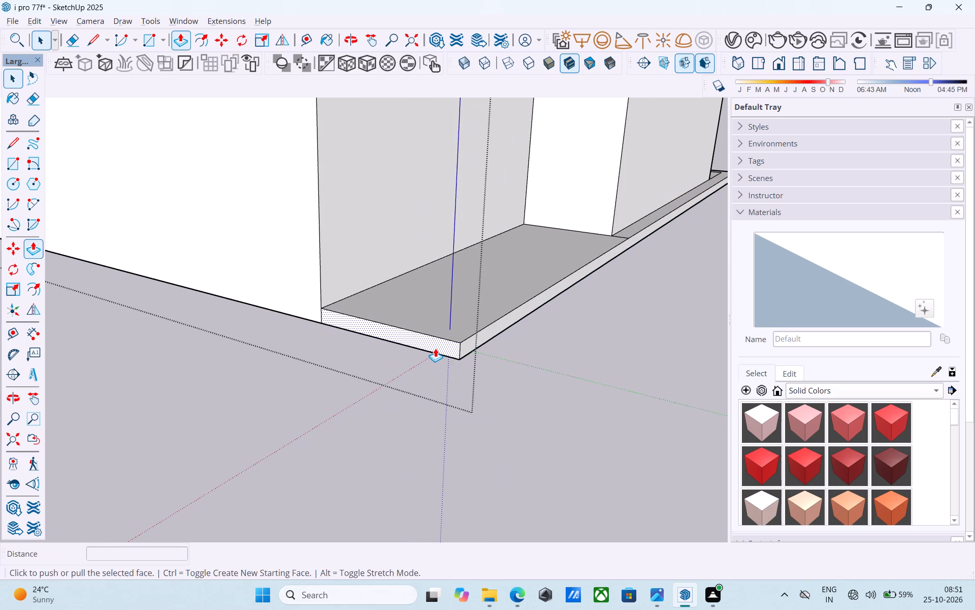
key(p)
click(435, 348)
click(541, 180)
Examine the trimmed base slab and the uncovered front rooms from around the building.
middle_drag(556, 216, 396, 247)
scroll(295, 265, down, 4)
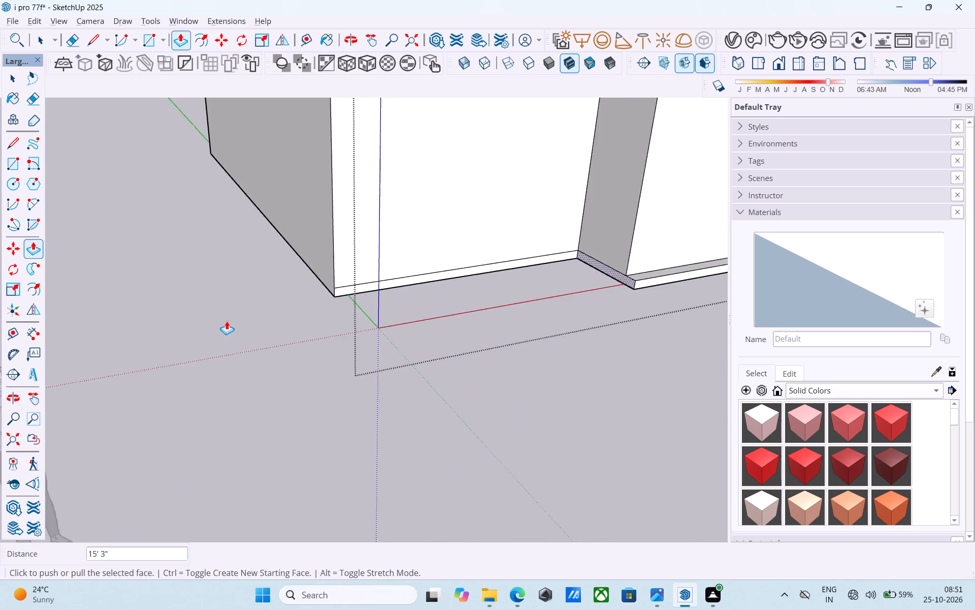
scroll(226, 321, down, 11)
middle_drag(385, 302, 250, 300)
middle_drag(441, 303, 208, 299)
scroll(185, 297, down, 4)
middle_drag(374, 338, 442, 316)
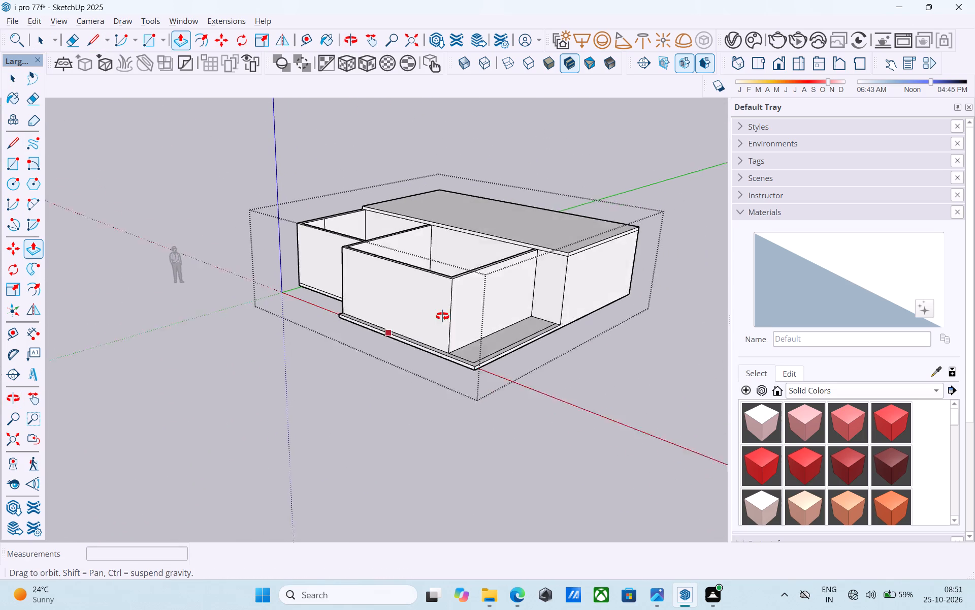
middle_drag(442, 316, 411, 315)
scroll(411, 315, up, 9)
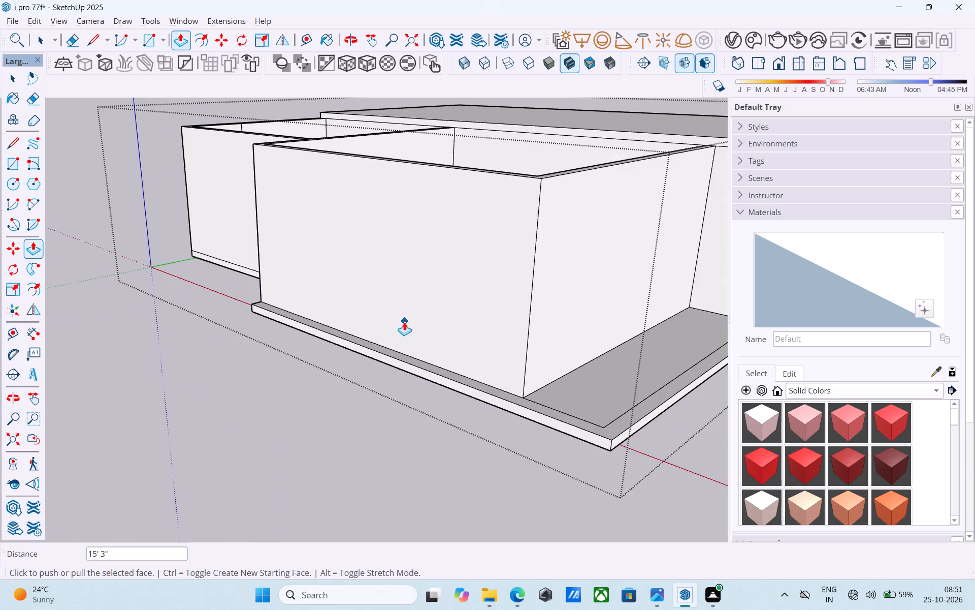
scroll(371, 319, down, 6)
key(space)
middle_drag(443, 319, 251, 333)
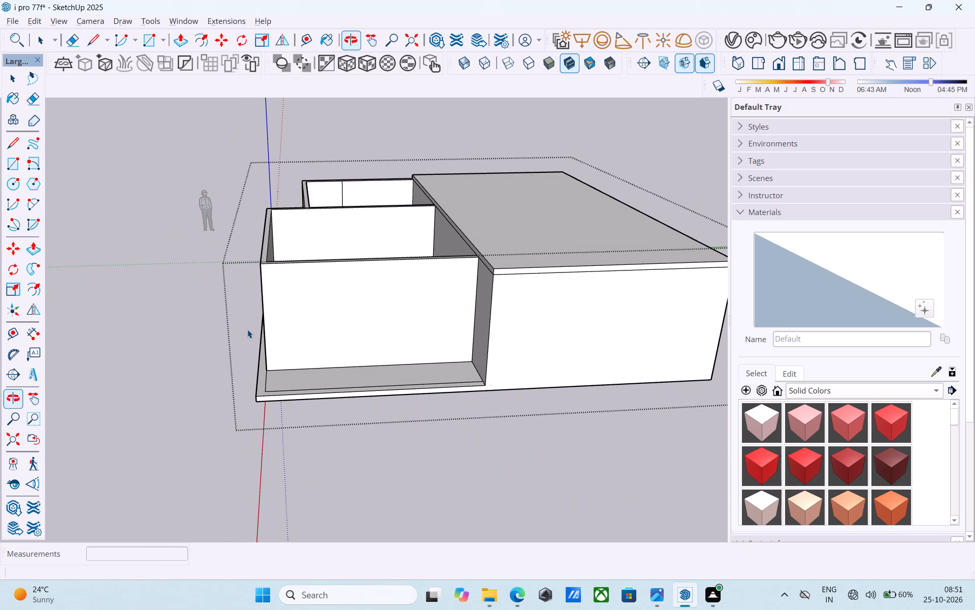
scroll(247, 329, up, 1)
scroll(253, 335, down, 5)
middle_drag(255, 338, 365, 411)
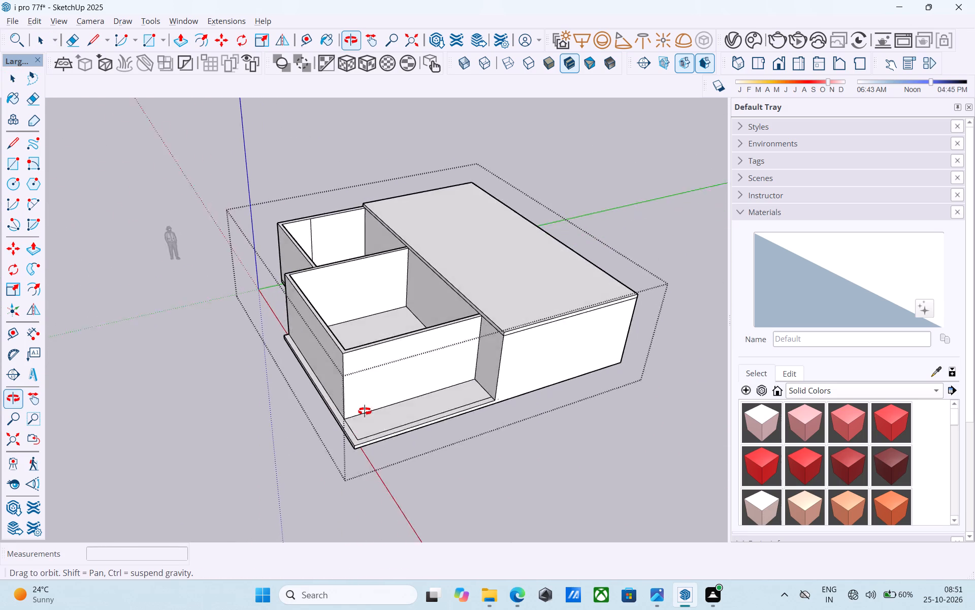
middle_drag(365, 411, 374, 416)
Draw a vertical line across the top slab's front edge at the outer corner of the protruding room's side wall.
middle_drag(429, 392, 553, 348)
scroll(472, 227, up, 6)
middle_drag(420, 254, 416, 249)
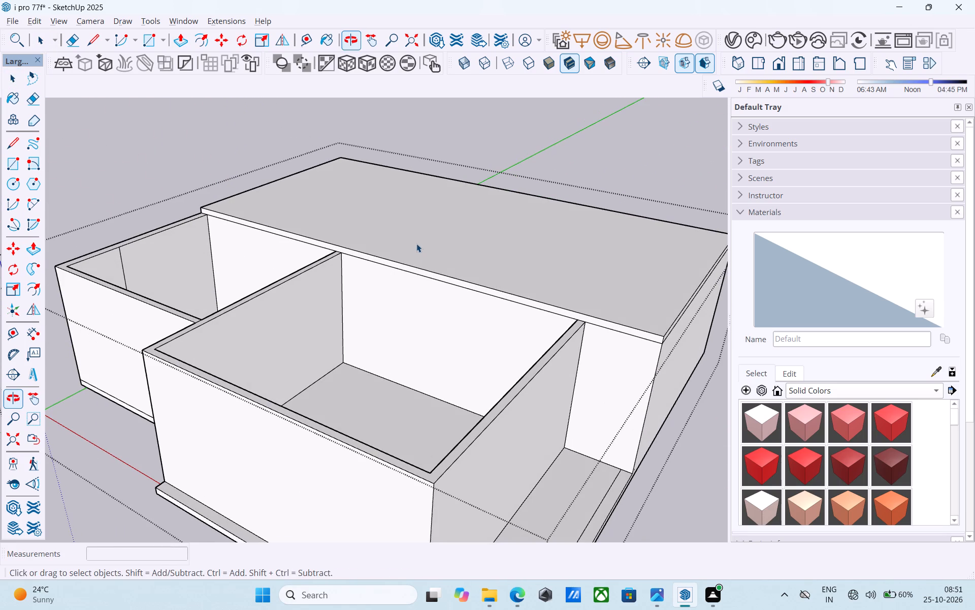
key(l)
scroll(579, 334, up, 4)
click(587, 318)
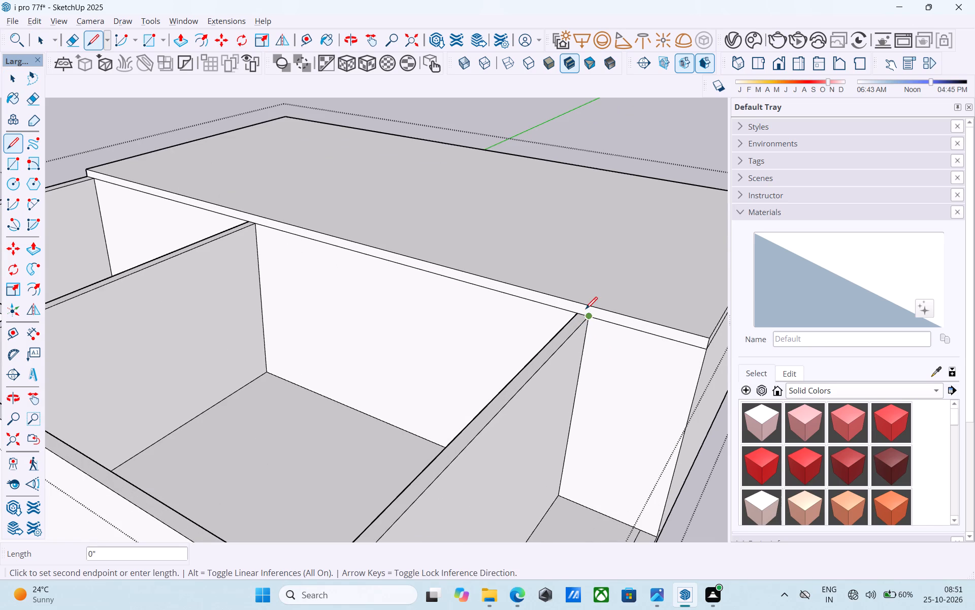
click(588, 308)
key(space)
Draw a vertical 6" line across the top slab's front edge where the partition between the two front rooms meets it.
scroll(588, 307, down, 6)
middle_drag(353, 292, 519, 281)
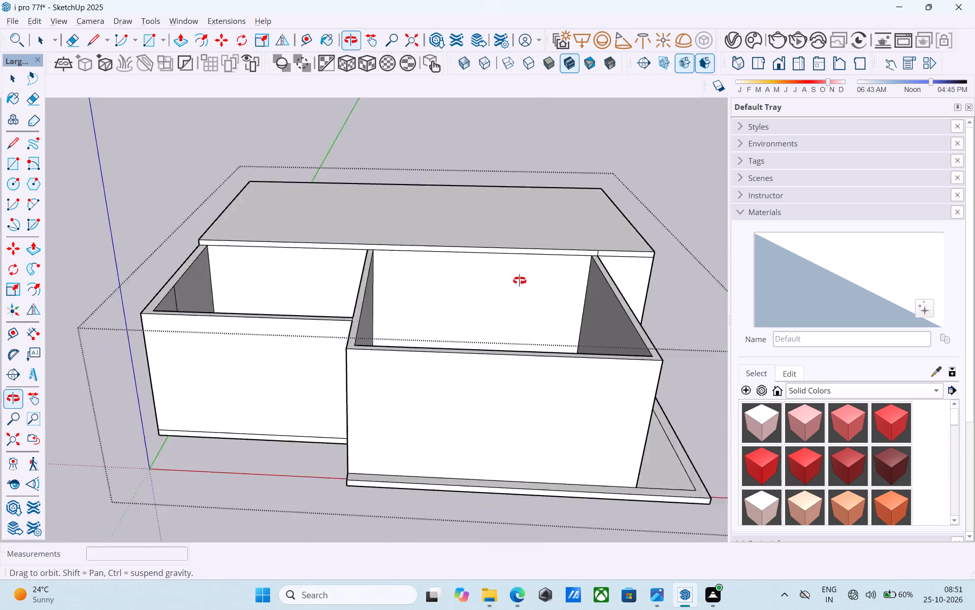
middle_drag(519, 281, 579, 267)
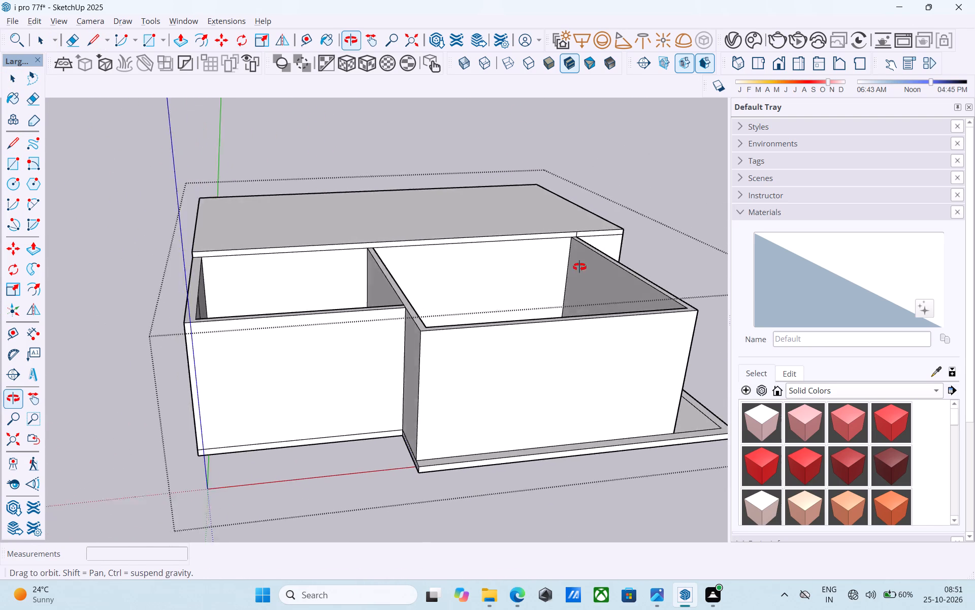
middle_drag(579, 267, 562, 265)
scroll(369, 263, up, 3)
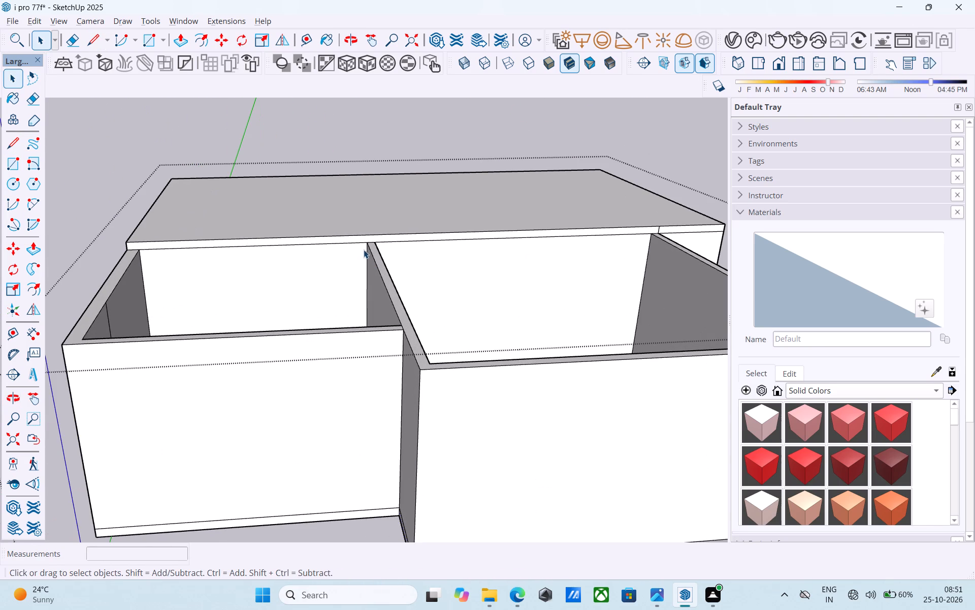
key(l)
scroll(364, 250, up, 5)
click(369, 238)
click(368, 225)
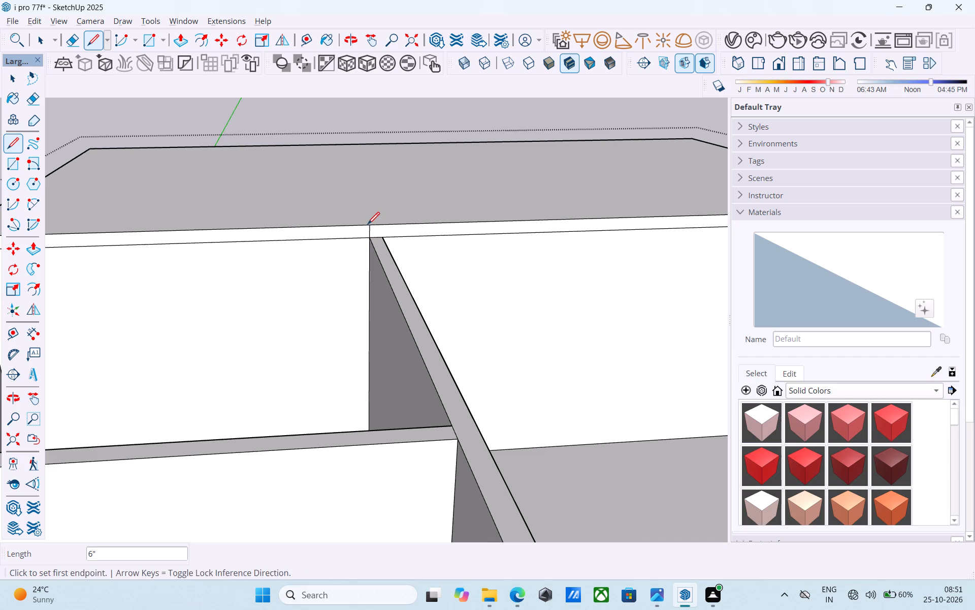
Pull the top slab's edge section between the two lines 18'9" to cover the protruding front room.
key(space)
click(375, 235)
key(p)
click(375, 229)
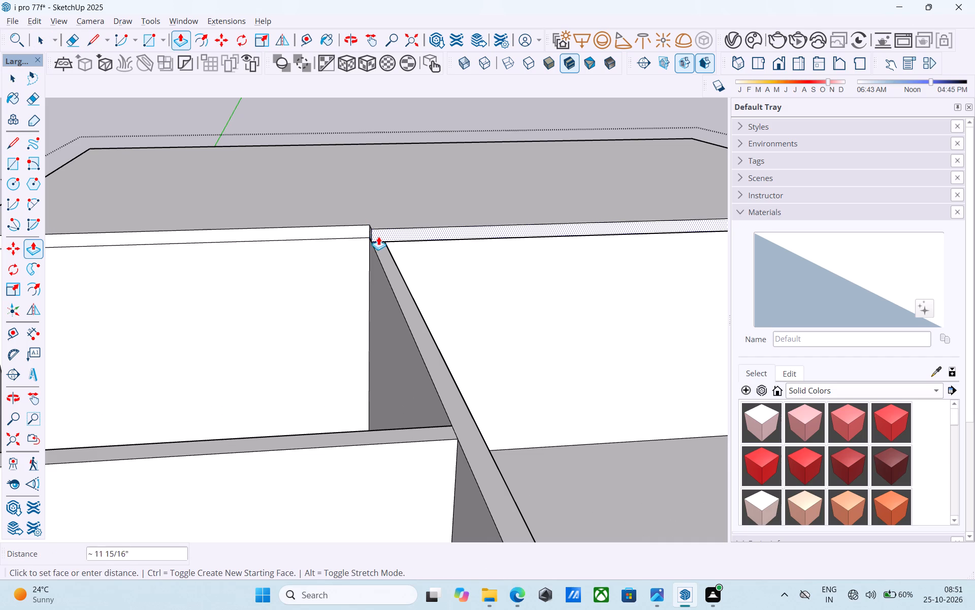
scroll(378, 236, down, 10)
click(433, 311)
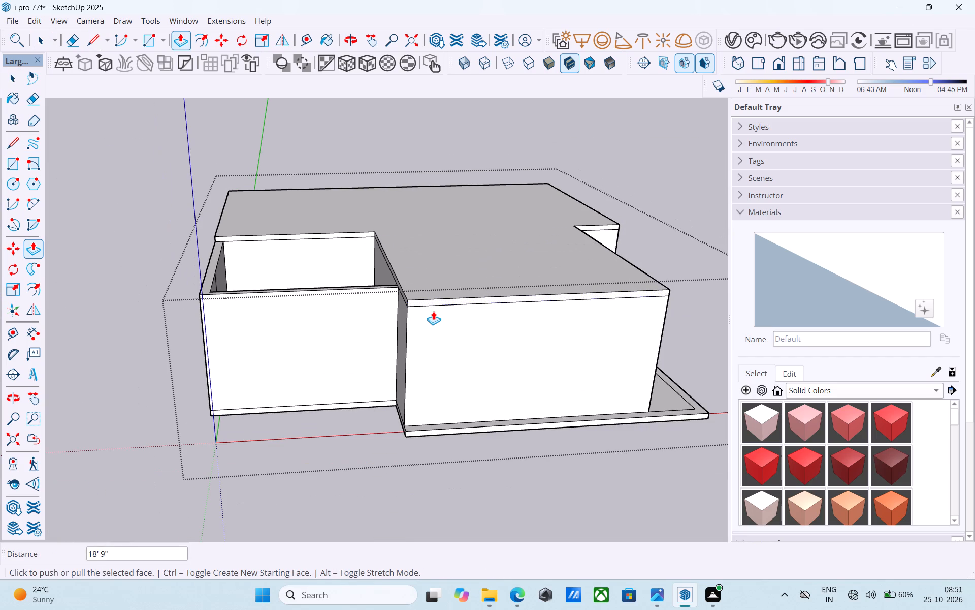
Pull the top slab's edge over the recessed front room out to its front wall face.
key(space)
scroll(282, 235, up, 4)
click(283, 237)
key(p)
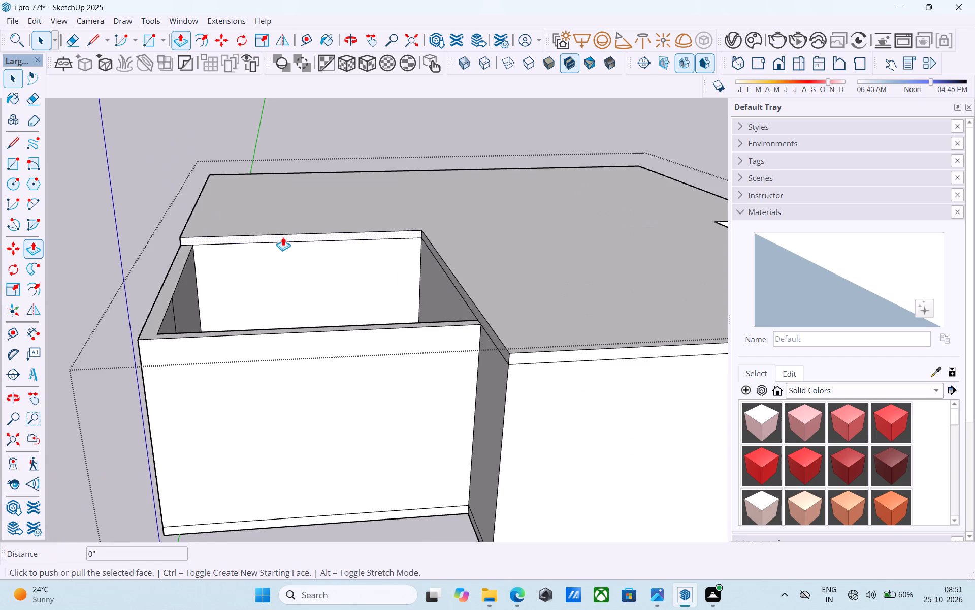
click(283, 237)
click(317, 357)
key(space)
Save the model.
scroll(317, 357, down, 7)
middle_drag(465, 338, 419, 326)
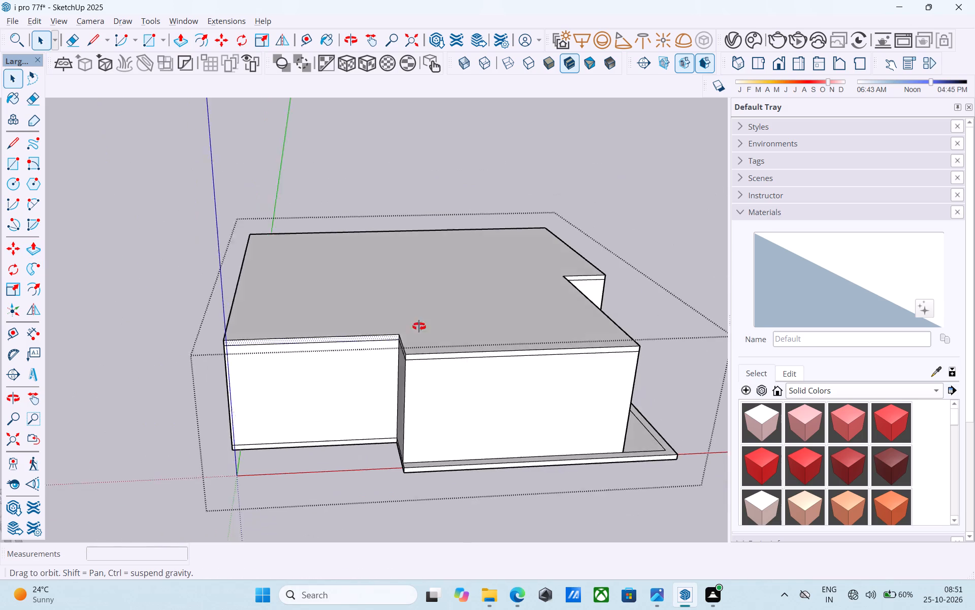
middle_drag(419, 326, 86, 289)
middle_drag(85, 288, 123, 247)
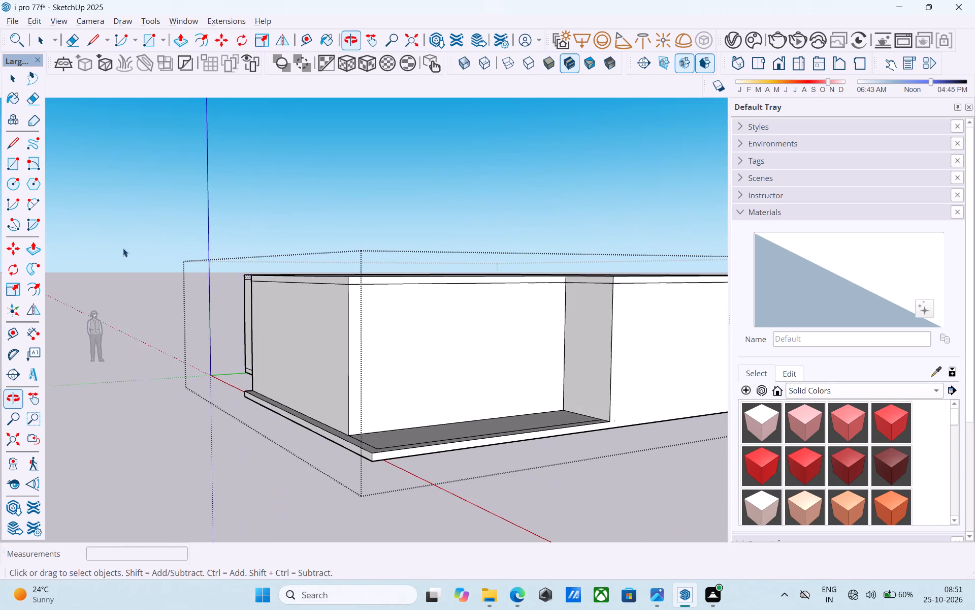
scroll(135, 254, down, 5)
middle_drag(218, 245, 220, 355)
scroll(214, 309, down, 6)
middle_drag(232, 282, 238, 333)
scroll(234, 329, up, 6)
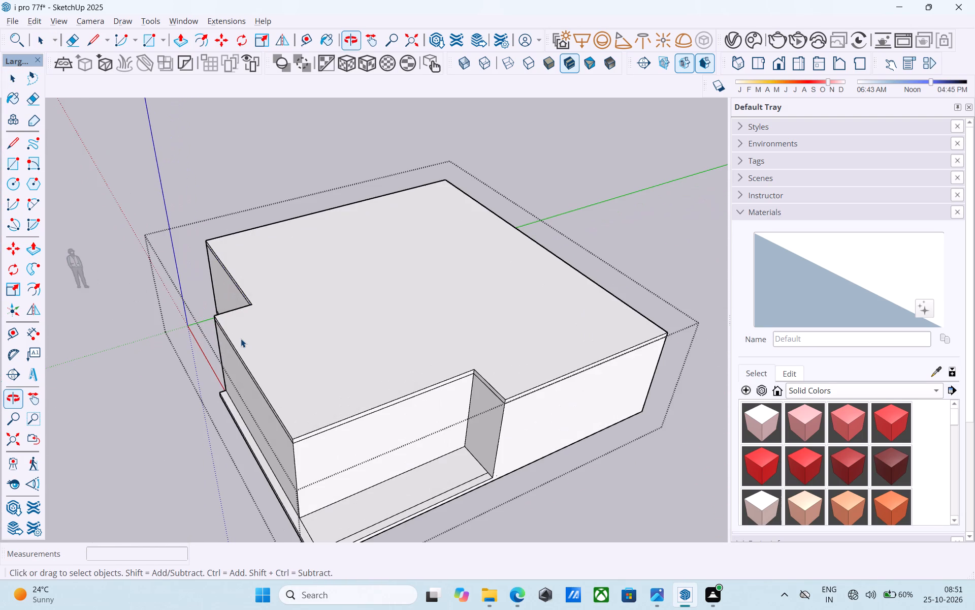
key(ctrl+s)
key(space)
Inspect the roofed building from its sides, from above and from below the base slab.
scroll(252, 341, down, 4)
middle_drag(246, 338, 221, 304)
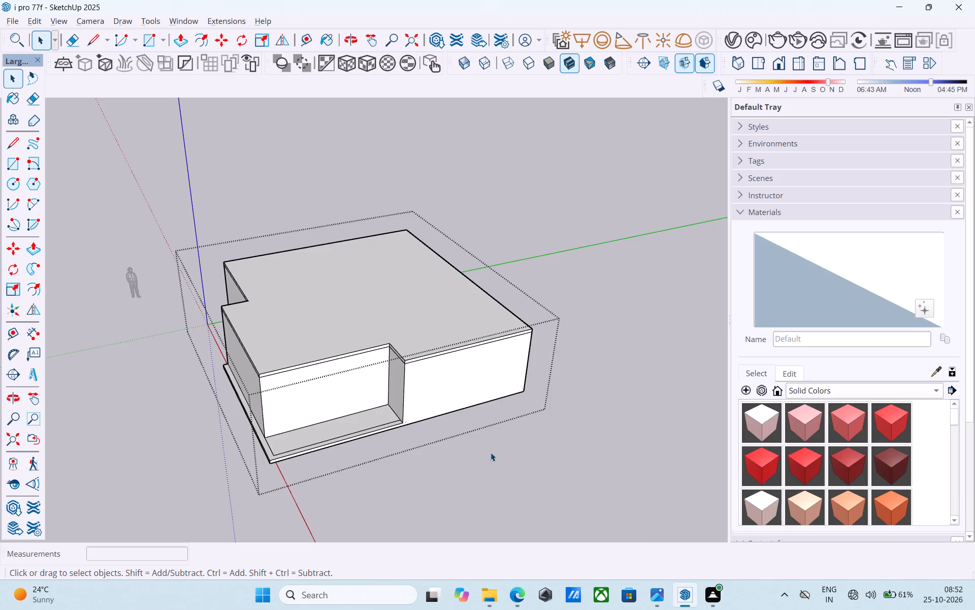
middle_drag(444, 392, 514, 391)
scroll(439, 388, up, 1)
scroll(515, 392, up, 2)
shift+middle_drag(504, 389, 561, 357)
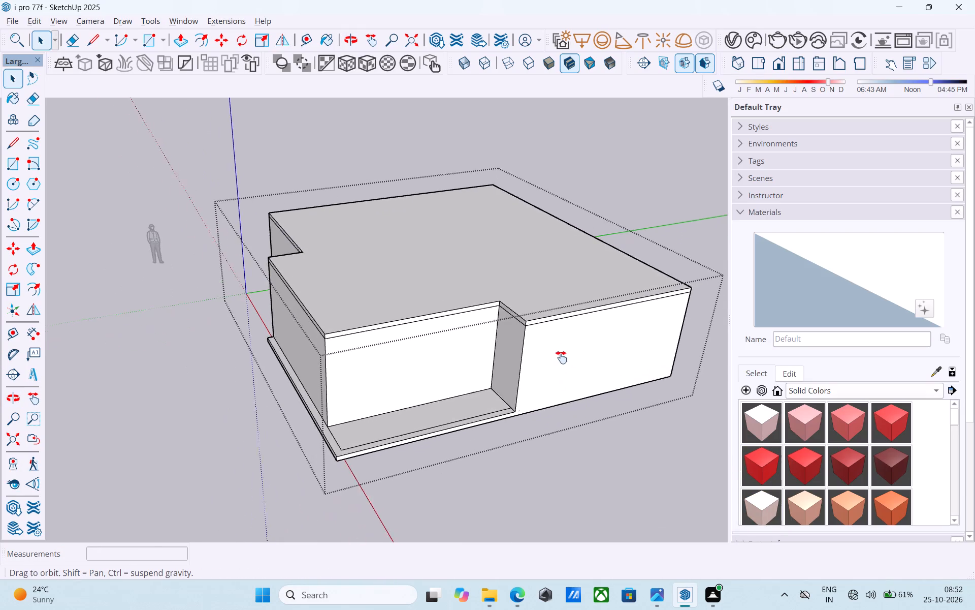
shift+middle_drag(561, 357, 563, 342)
scroll(563, 343, up, 5)
scroll(560, 335, down, 4)
middle_drag(560, 362, 583, 225)
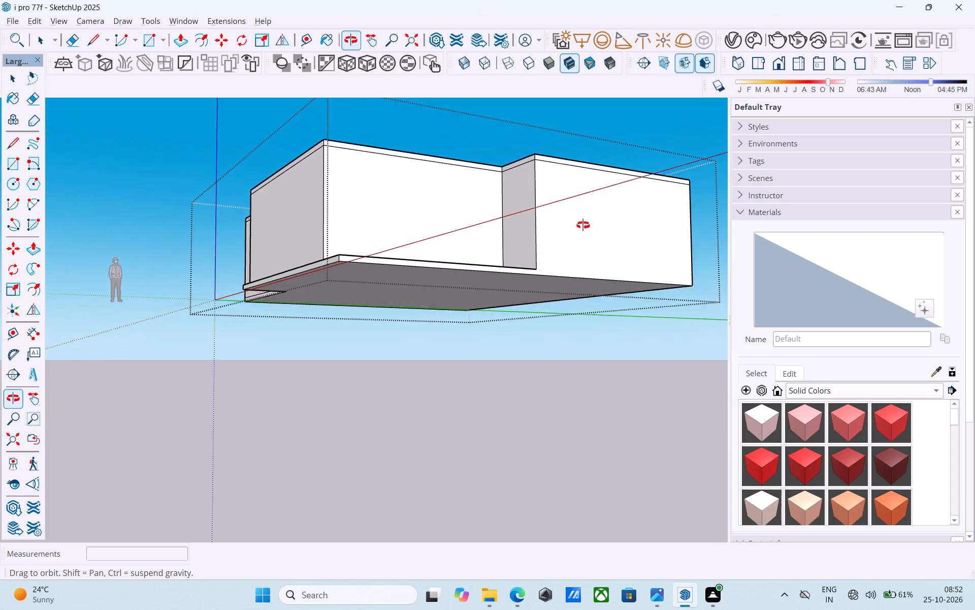
middle_drag(583, 225, 399, 283)
scroll(592, 216, up, 1)
scroll(401, 281, down, 4)
middle_drag(415, 291, 485, 370)
scroll(485, 347, up, 3)
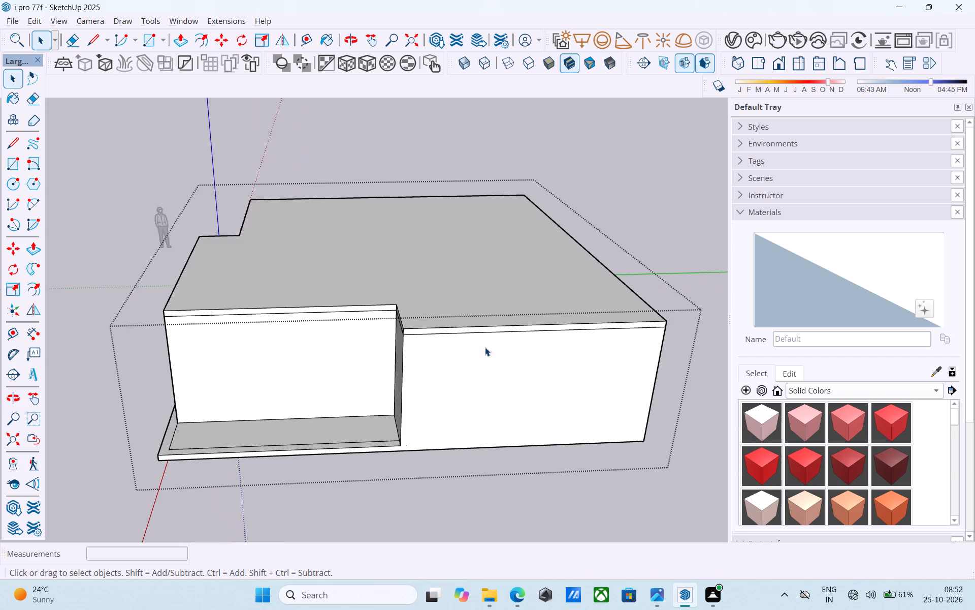
Erase the seam line between the top slab and the long outer side wall beside the recess.
middle_drag(422, 338, 446, 328)
scroll(447, 328, up, 6)
key(e)
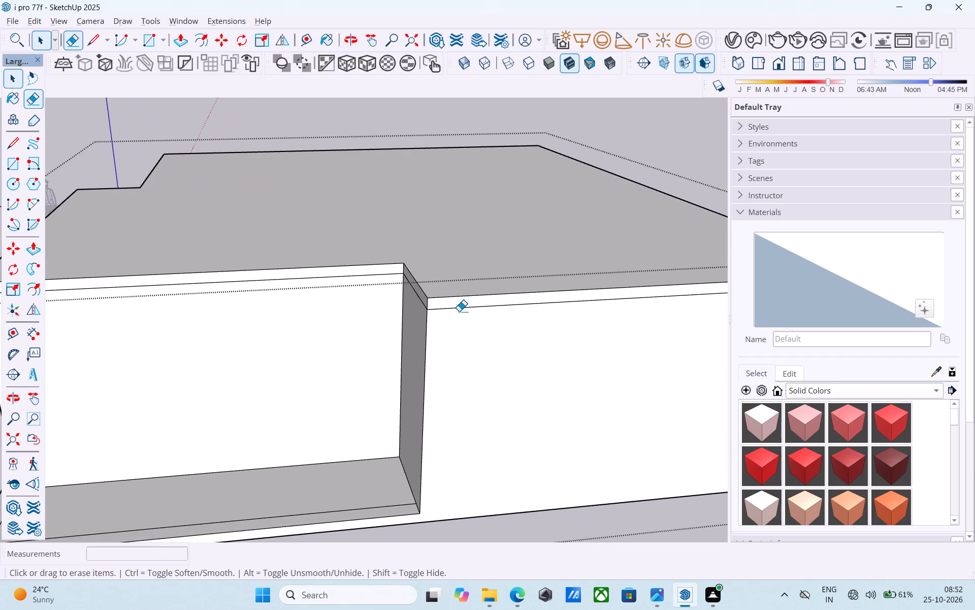
drag(457, 306, 454, 311)
key(space)
Erase the seam line under the top slab on the short return wall of the side recess, including its leftover segment.
scroll(341, 343, down, 4)
middle_drag(427, 360, 417, 353)
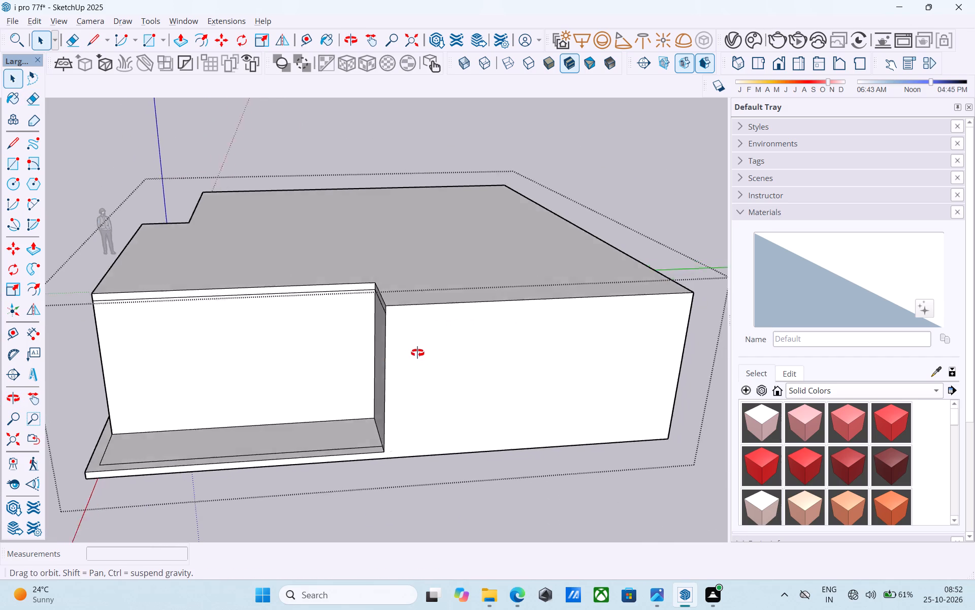
middle_drag(417, 353, 616, 341)
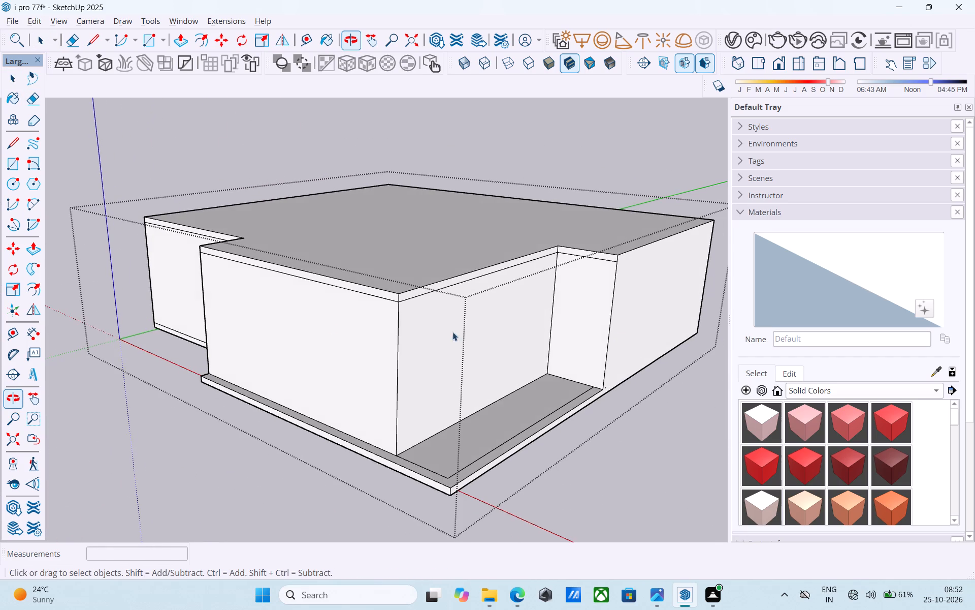
scroll(327, 325, down, 6)
scroll(577, 278, up, 6)
key(e)
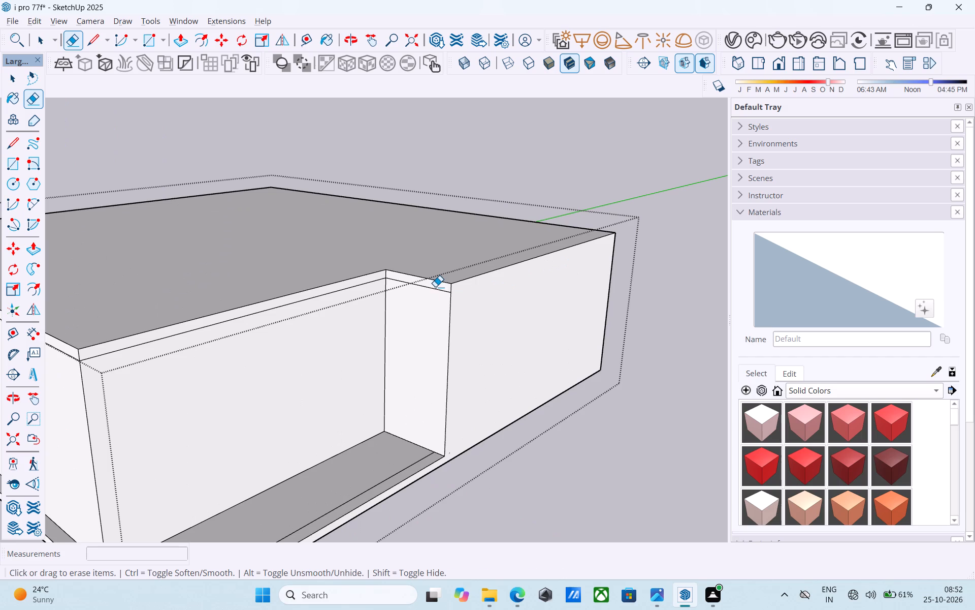
drag(435, 287, 424, 306)
scroll(433, 299, up, 3)
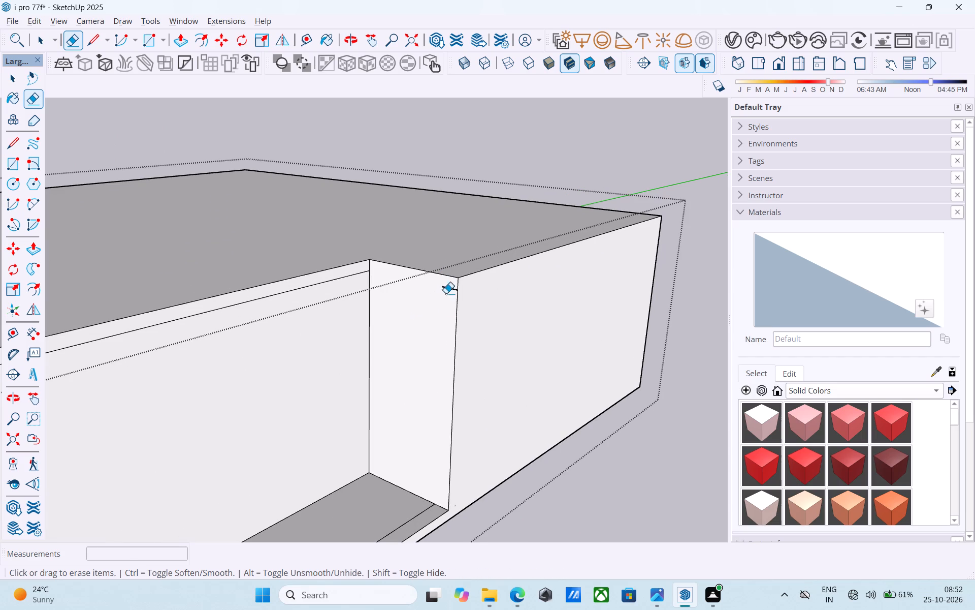
drag(449, 290, 444, 297)
key(space)
Offset the top slab's upper face outline inward by 6".
scroll(538, 327, down, 5)
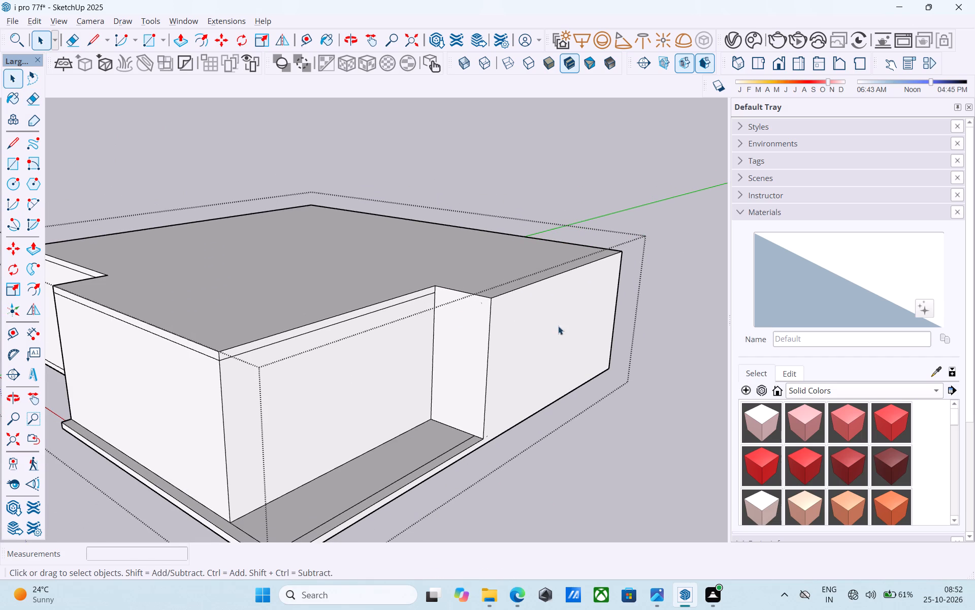
scroll(557, 325, down, 3)
middle_drag(557, 325, 468, 333)
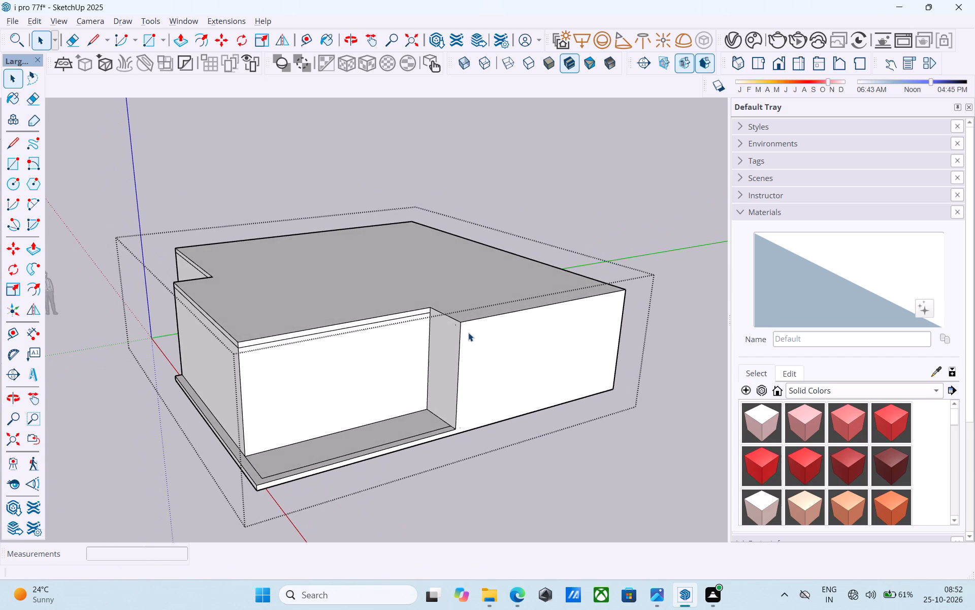
middle_drag(468, 332, 439, 405)
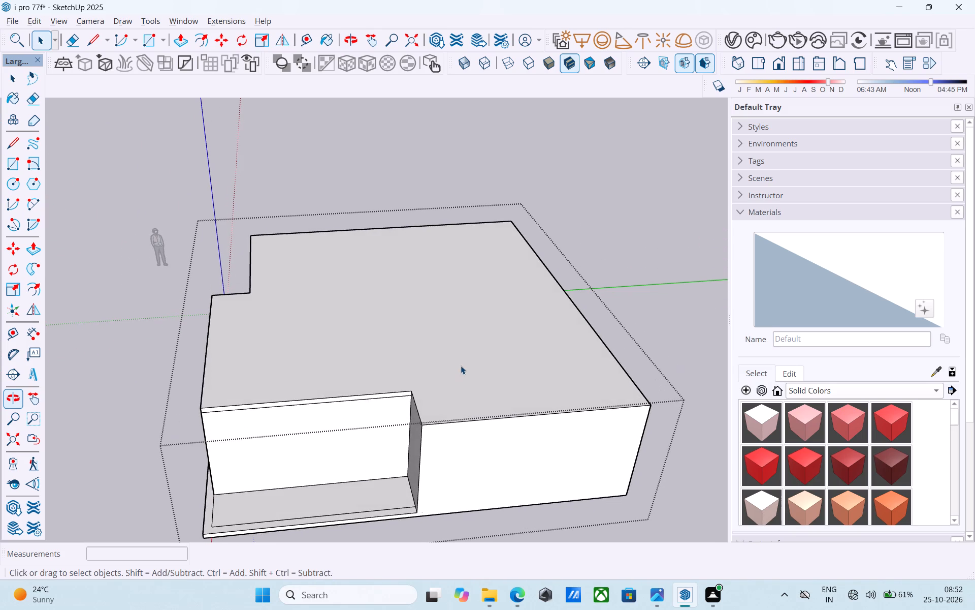
click(462, 363)
key(f)
click(462, 363)
key(6)
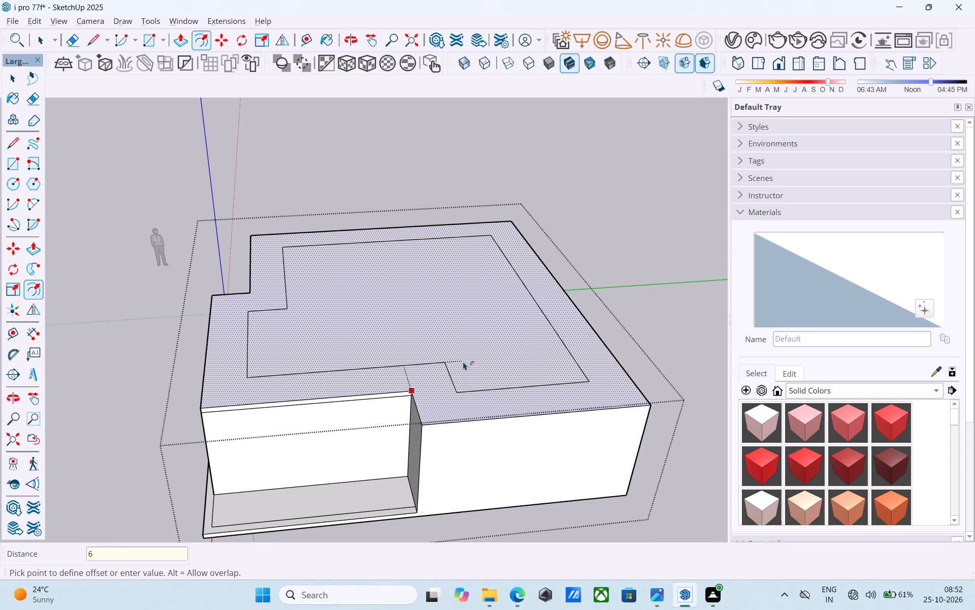
key(shift+quotedbl)
key(Return)
key(space)
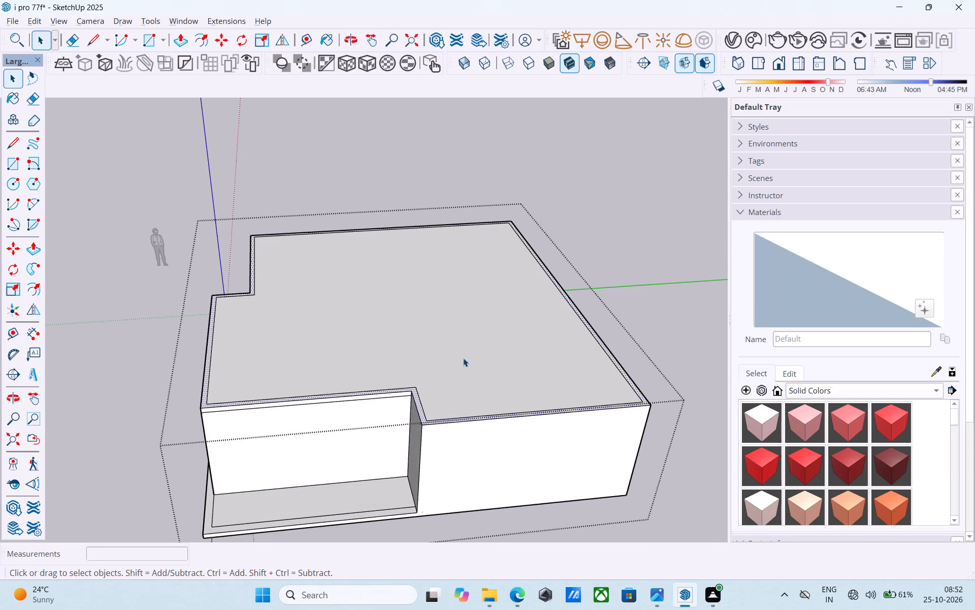
Draw a marker line about 2' 6 3/4" long from the side recess's outer corner at roof level across the long outer wall face.
scroll(463, 358, down, 6)
middle_drag(461, 382, 470, 346)
scroll(468, 381, up, 10)
key(l)
scroll(433, 355, up, 4)
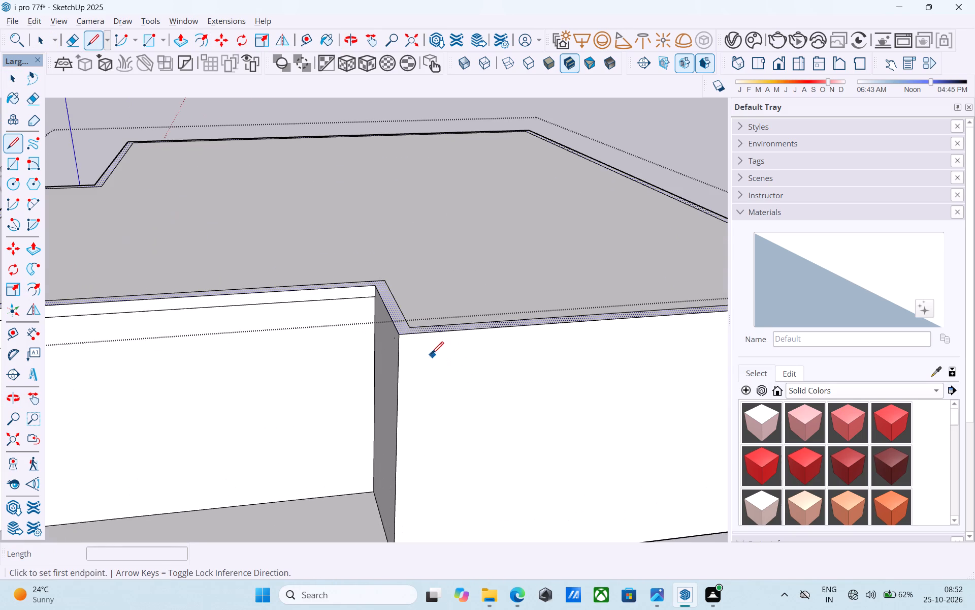
click(403, 335)
click(450, 372)
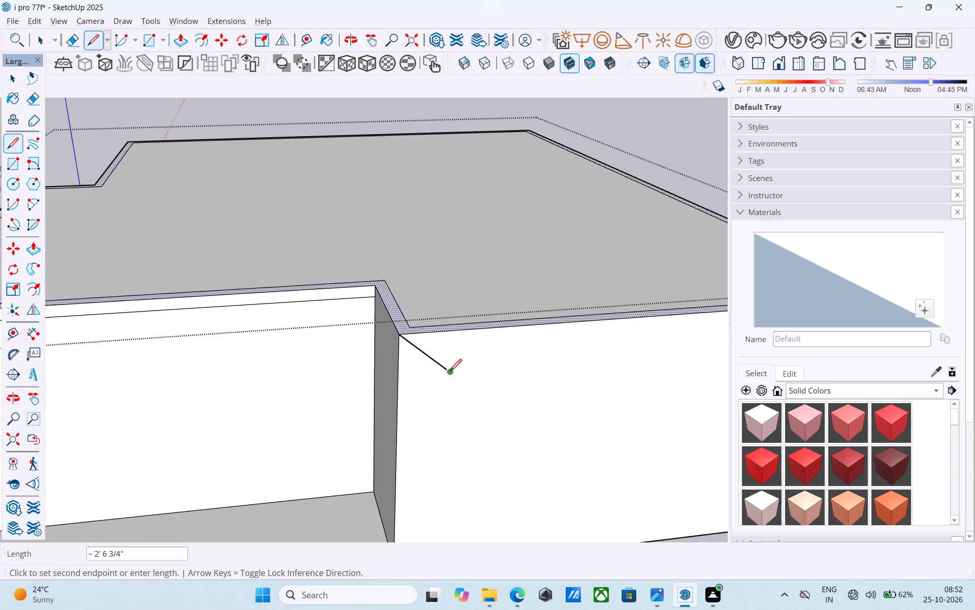
key(space)
Push/Pull the 6" roof border up 10' to form the upper-storey walls.
scroll(395, 327, up, 5)
click(398, 326)
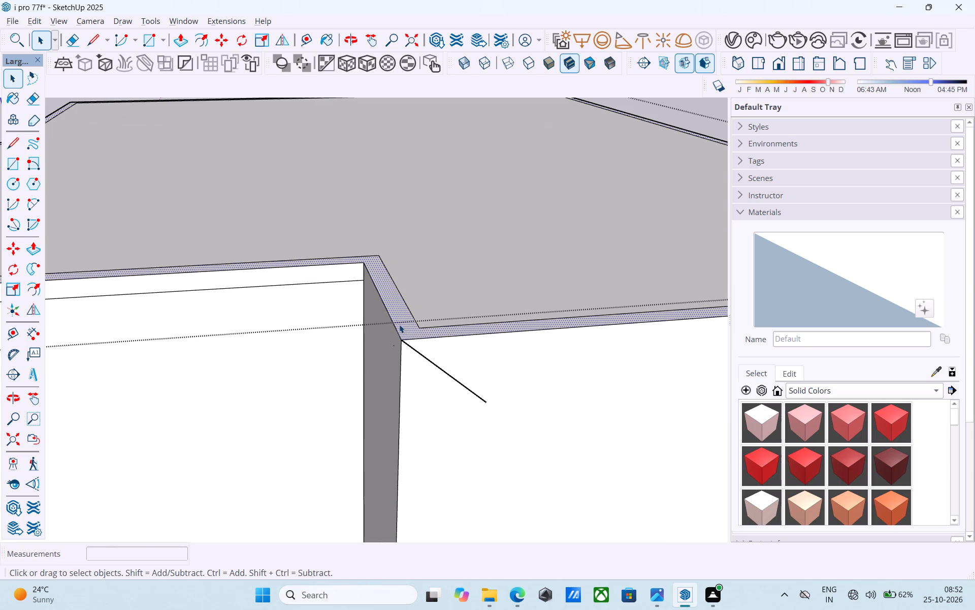
key(p)
click(399, 324)
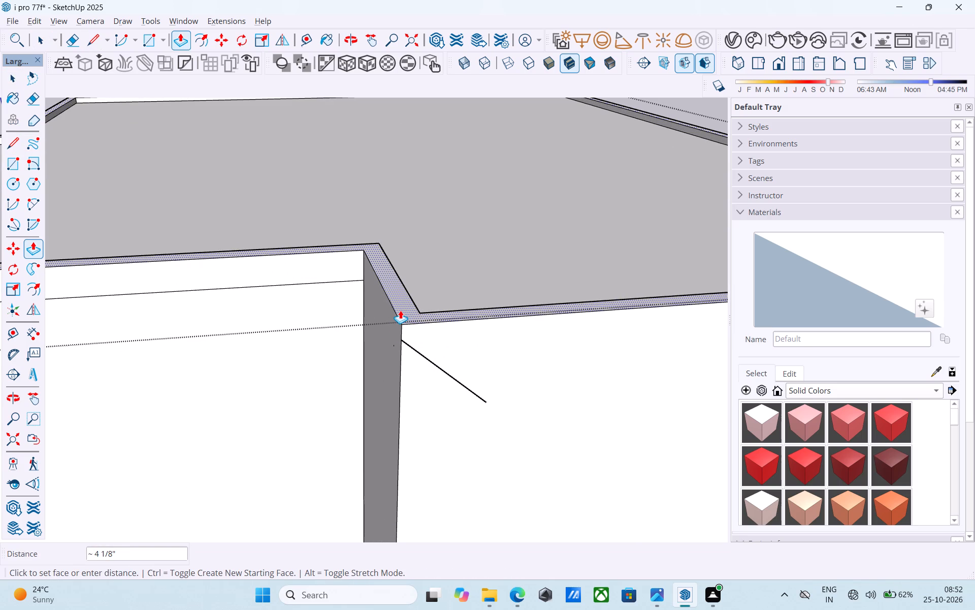
text(10')
key(Return)
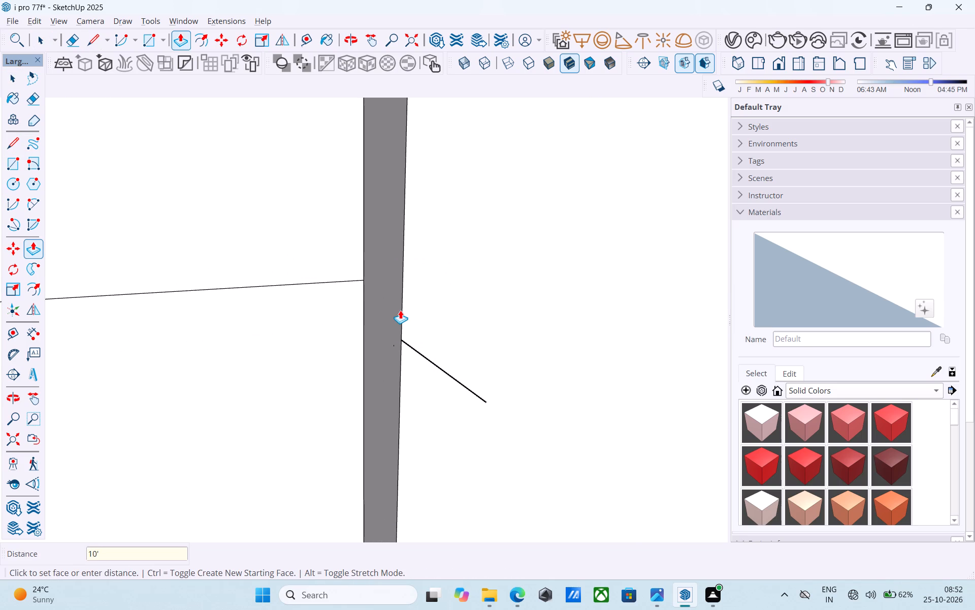
key(space)
Draw the slab's lower seam line across the recess's short return wall and on along the adjoining outer wall for 20' 6".
scroll(414, 315, down, 19)
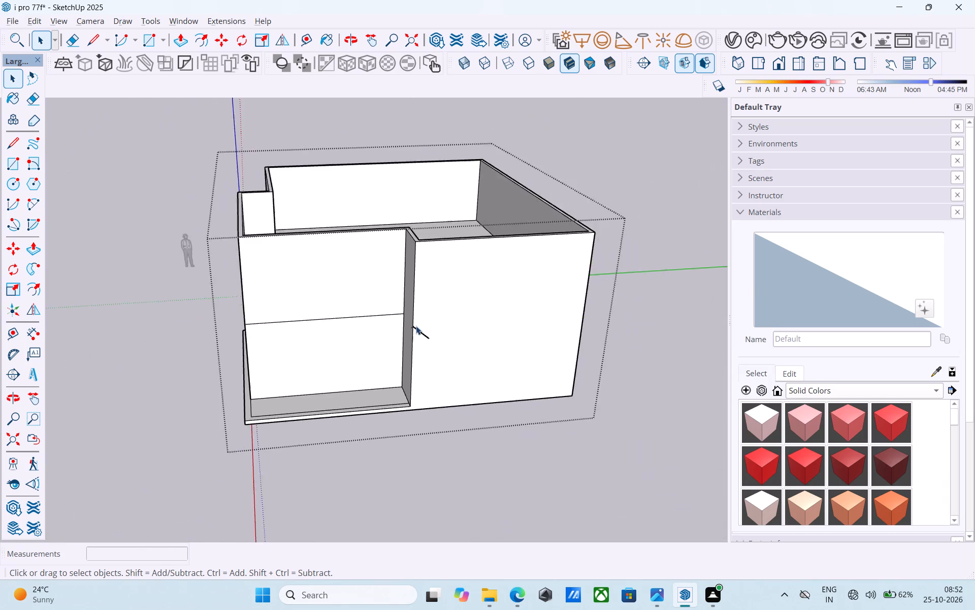
scroll(416, 326, down, 4)
middle_drag(416, 326, 463, 320)
scroll(465, 320, up, 9)
scroll(424, 310, up, 1)
key(l)
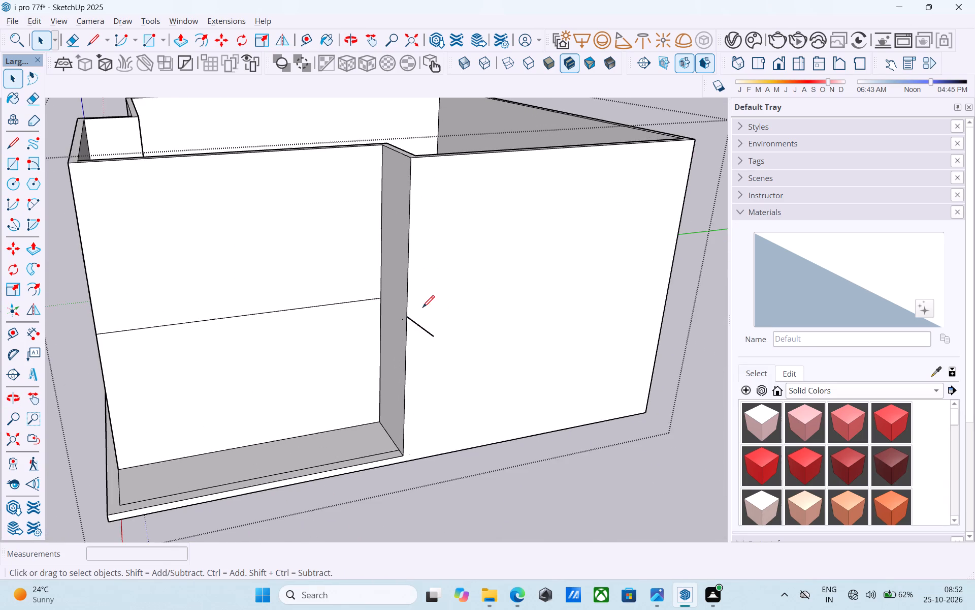
scroll(379, 307, up, 5)
click(383, 293)
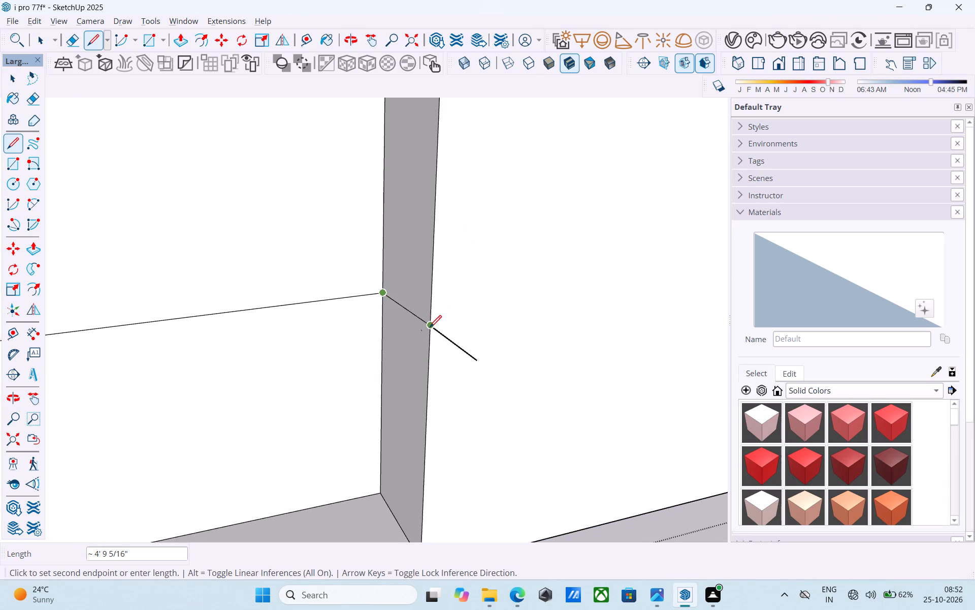
click(428, 341)
click(429, 343)
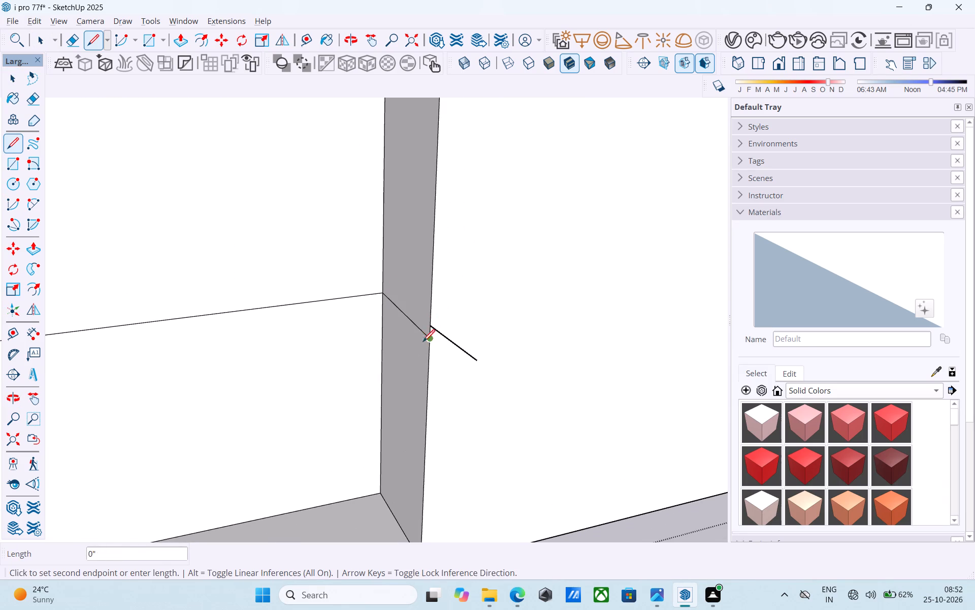
scroll(298, 356, down, 6)
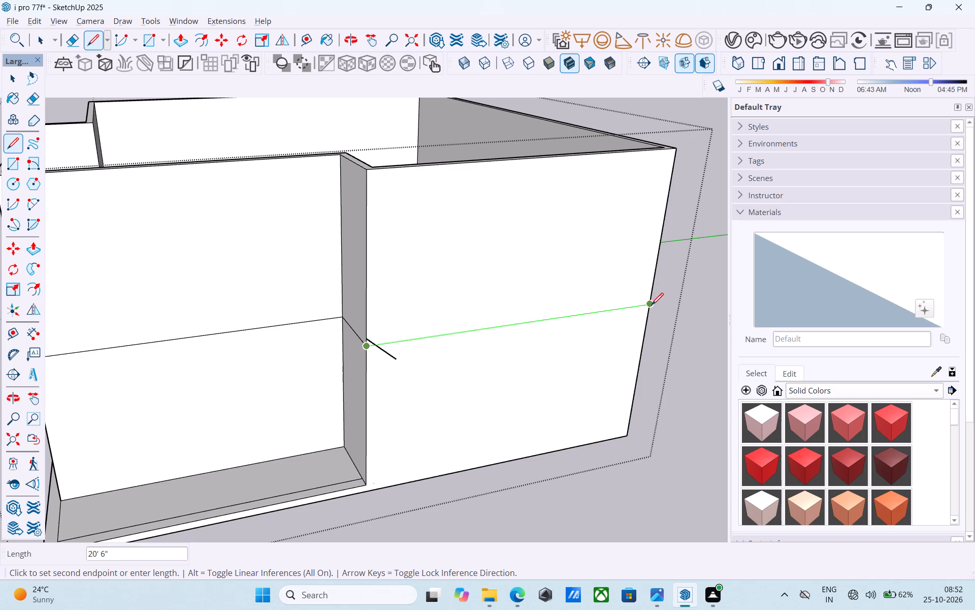
click(652, 306)
key(space)
Draw the slab's upper seam line from the marker's corner end, 20' 6" along the outer wall and 4' 9" across the return wall.
key(l)
scroll(365, 335, up, 2)
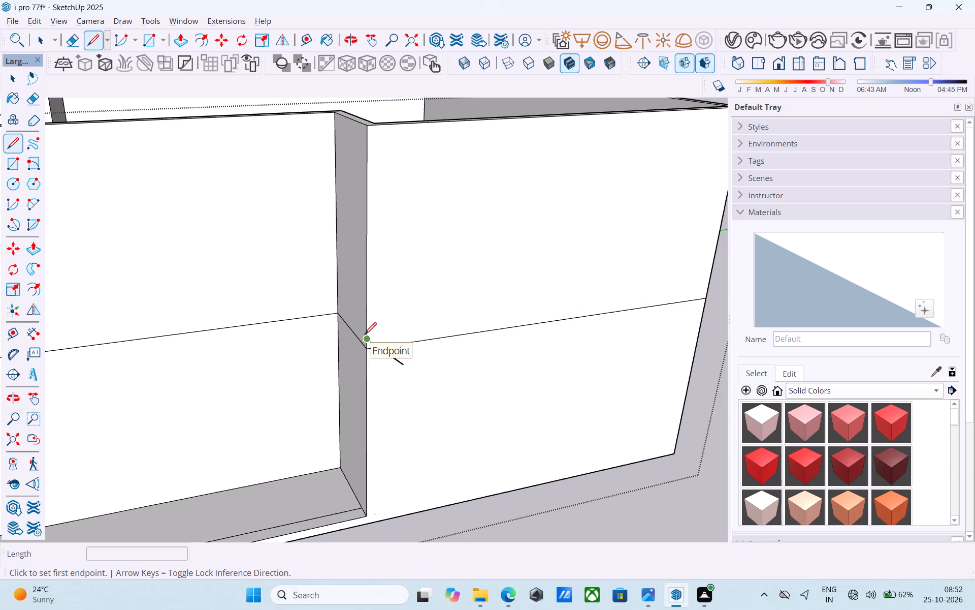
click(366, 337)
click(711, 290)
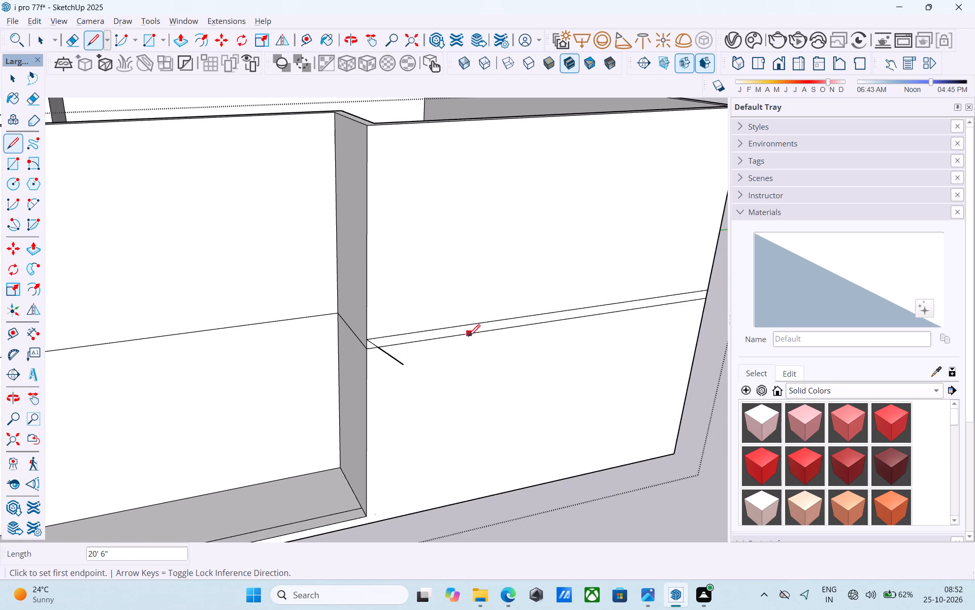
click(366, 337)
click(338, 305)
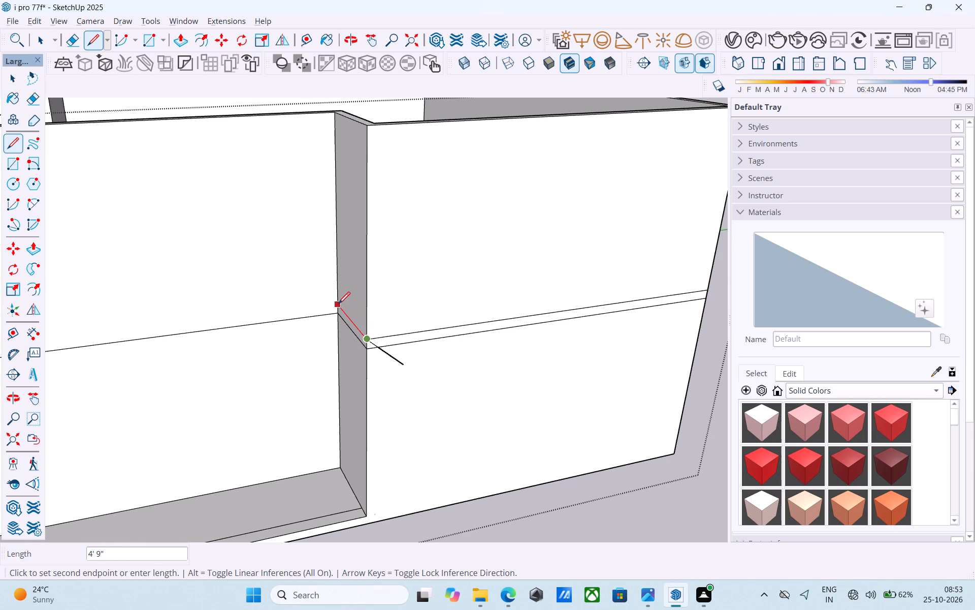
key(space)
Copy the seam line on the recess's long wall up to meet the upper seam line of the return wall.
click(332, 313)
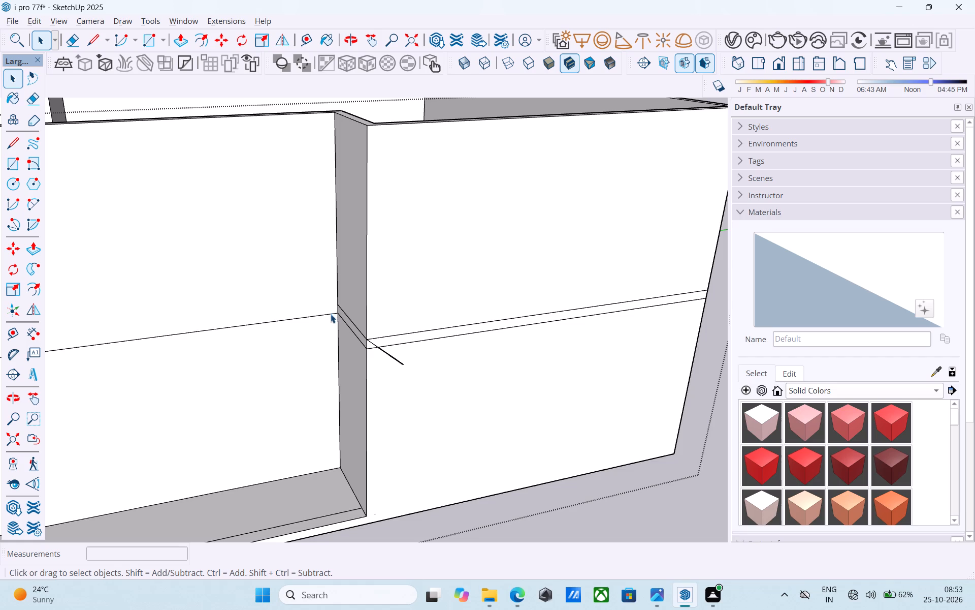
key(m)
scroll(345, 320, up, 4)
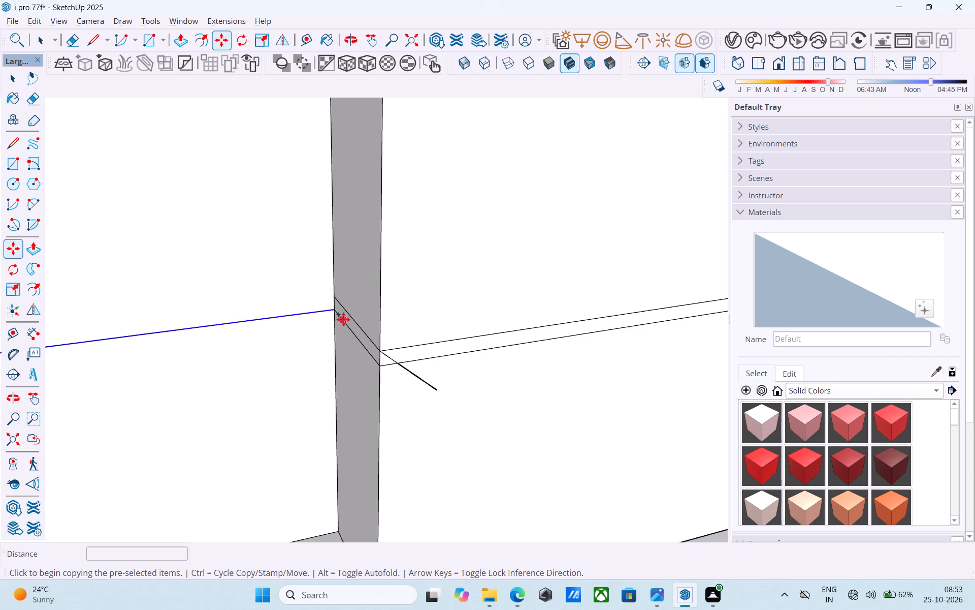
click(335, 311)
click(335, 302)
Draw the slab's upper seam line 20' long across the projecting front wall, from the end of the copied recess seam.
scroll(418, 301, down, 11)
middle_drag(417, 306, 438, 316)
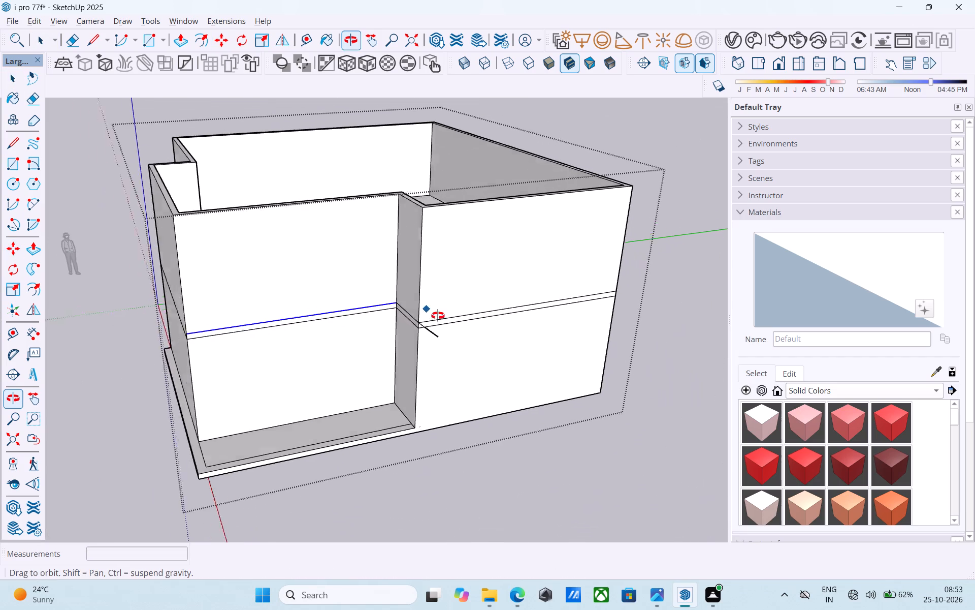
middle_drag(438, 316, 459, 330)
middle_drag(417, 346, 560, 310)
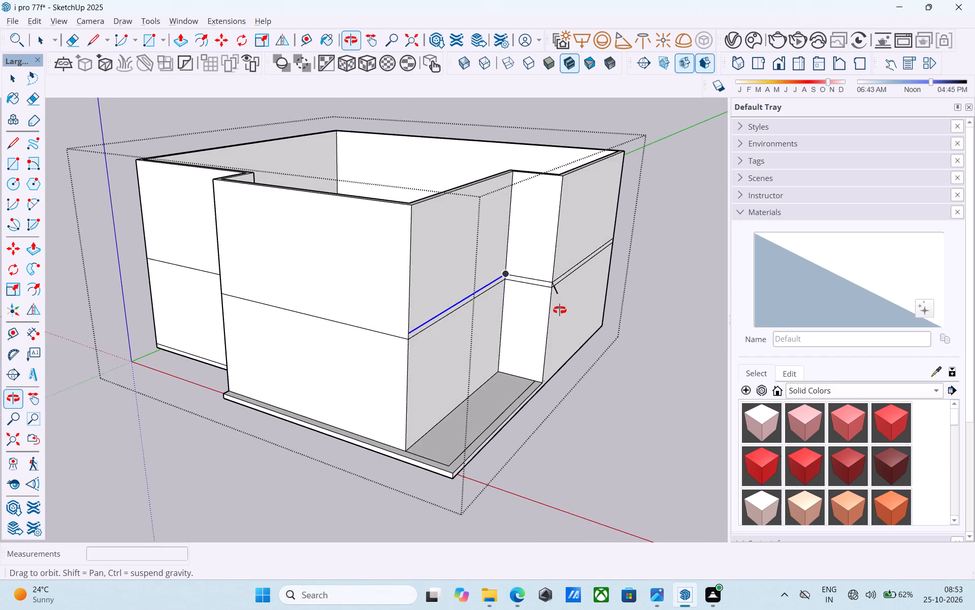
middle_drag(560, 310, 578, 308)
scroll(420, 334, up, 5)
key(space)
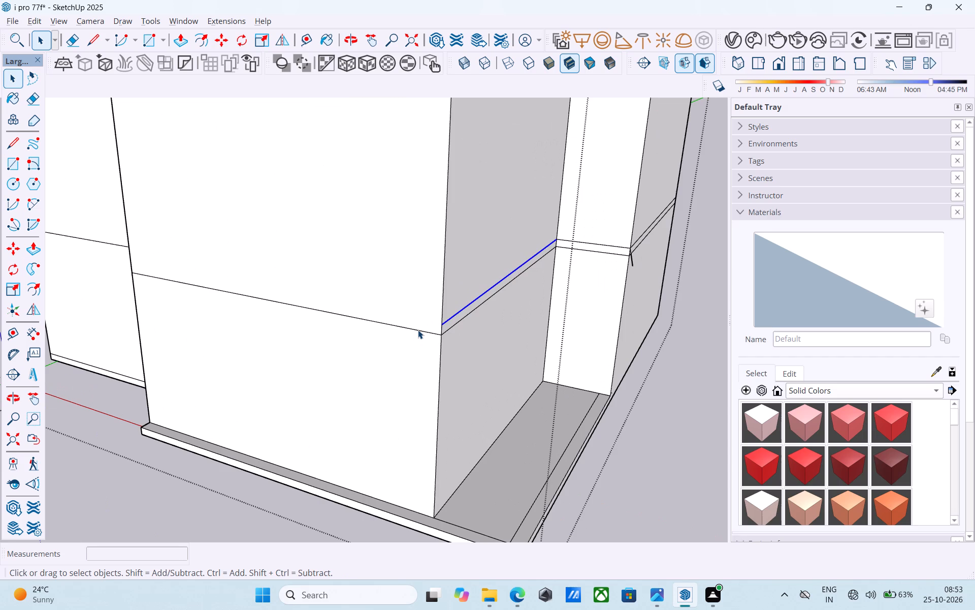
click(418, 330)
key(l)
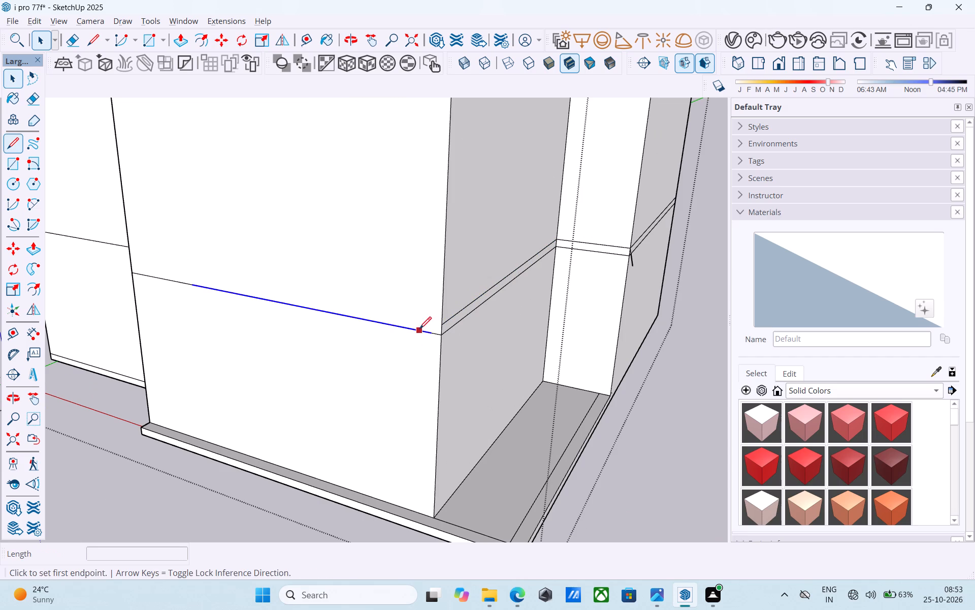
click(445, 323)
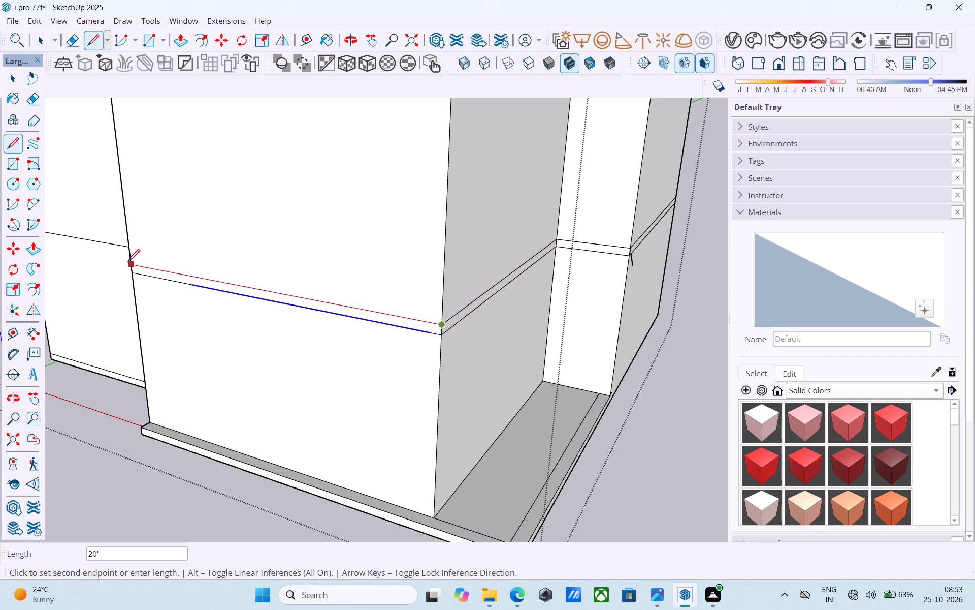
click(128, 262)
key(space)
Erase the diagonal marker line at the recess's outer corner, including its leftover segment.
scroll(132, 265, up, 1)
middle_drag(142, 267, 207, 281)
scroll(189, 272, down, 5)
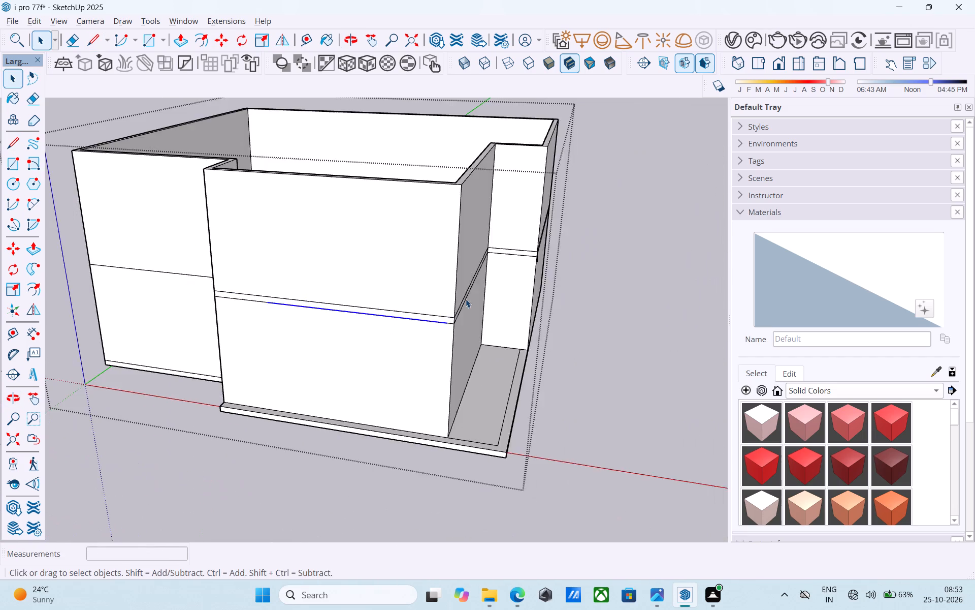
middle_drag(460, 296, 196, 292)
middle_drag(323, 287, 253, 286)
click(279, 325)
scroll(280, 323, down, 4)
middle_drag(309, 322, 329, 321)
scroll(420, 320, up, 4)
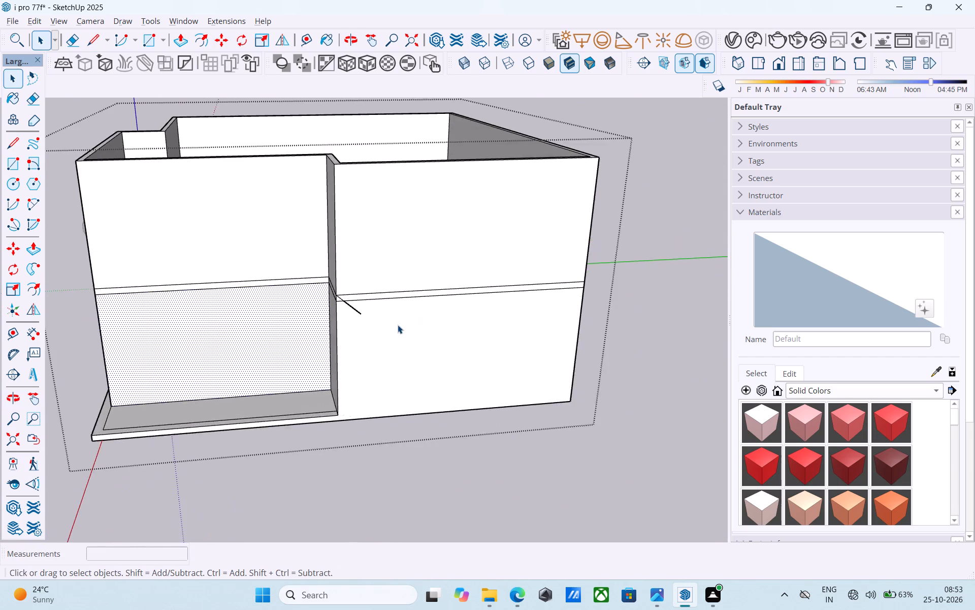
scroll(373, 319, up, 3)
key(e)
middle_drag(369, 319, 416, 298)
click(405, 283)
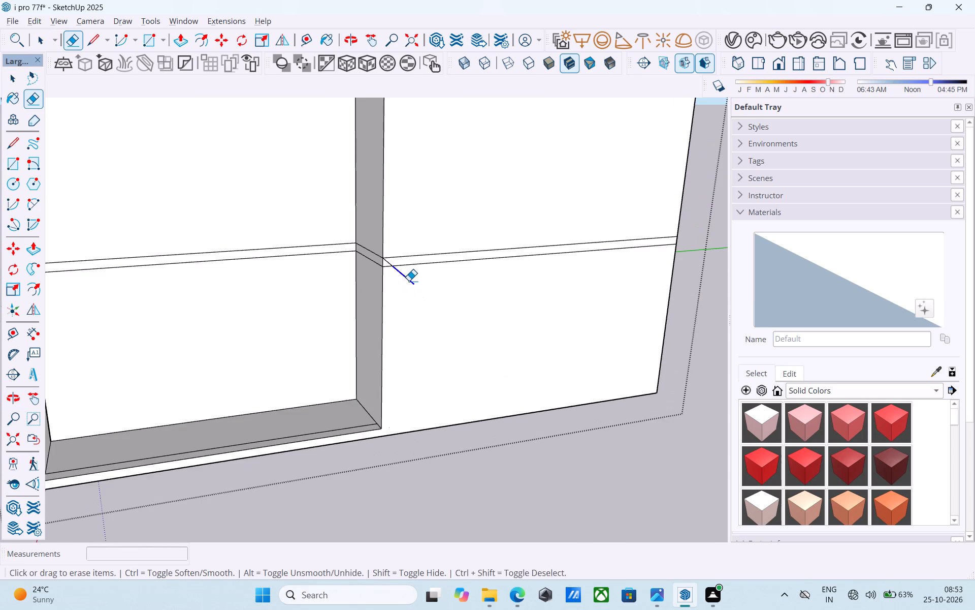
scroll(388, 267, up, 10)
click(394, 262)
key(space)
Save the model.
scroll(372, 274, down, 5)
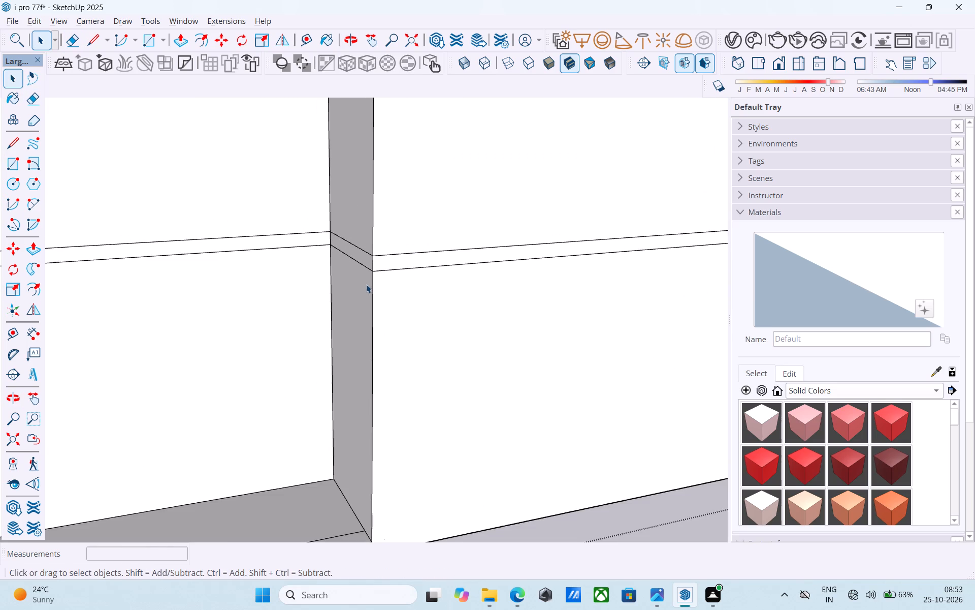
scroll(365, 284, down, 1)
key(ctrl+s)
scroll(365, 284, down, 14)
key(space)
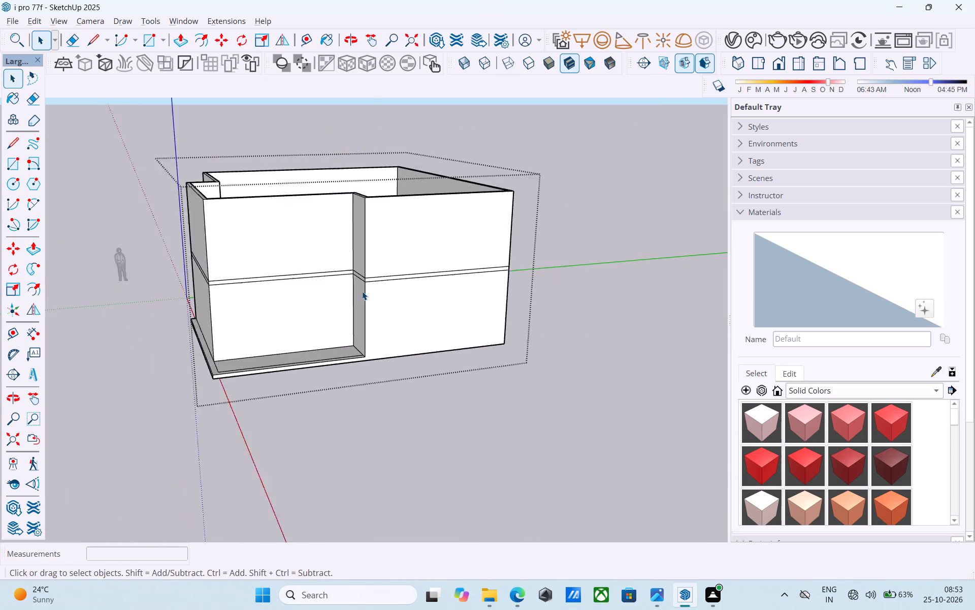
Push/Pull the recess's long wall face below the slab band outward 4' over the base slab.
middle_drag(354, 294, 382, 299)
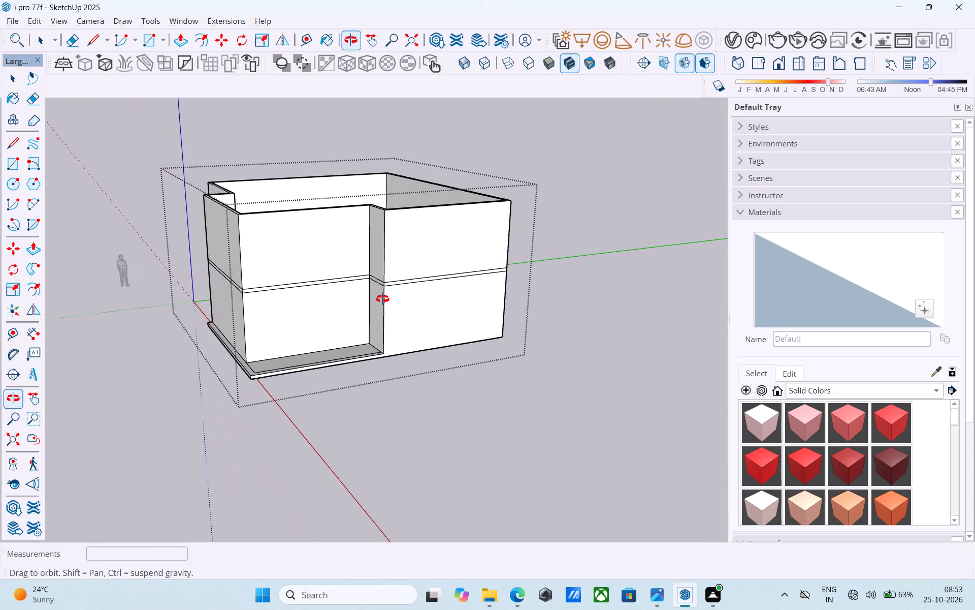
middle_drag(382, 299, 387, 296)
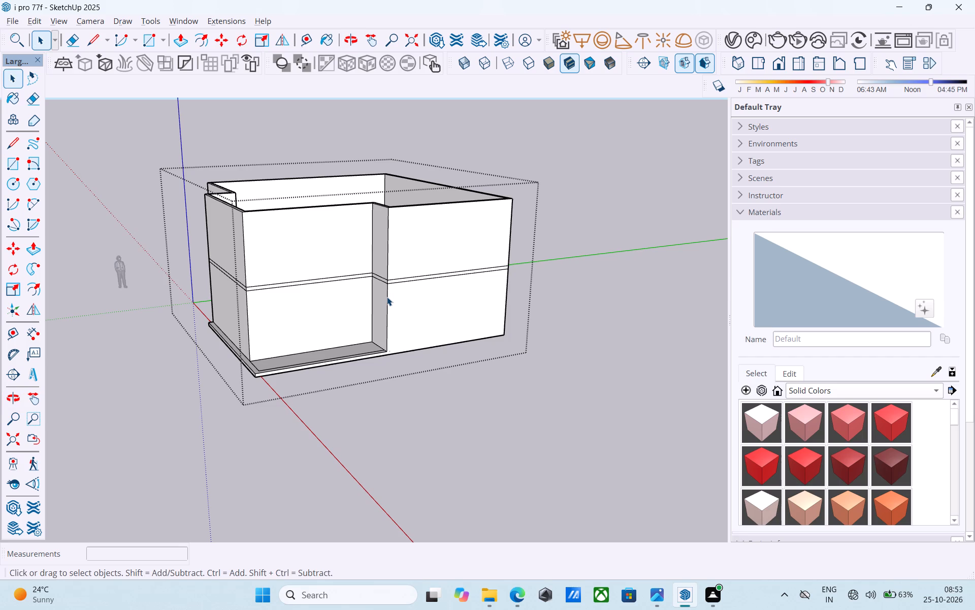
scroll(387, 297, down, 3)
middle_drag(387, 297, 380, 287)
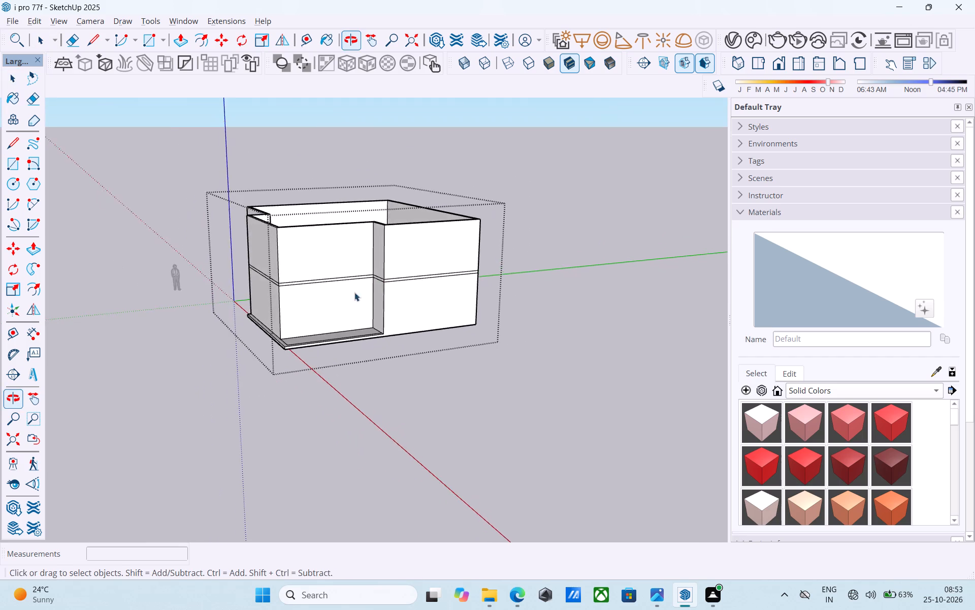
scroll(330, 298, up, 6)
click(324, 298)
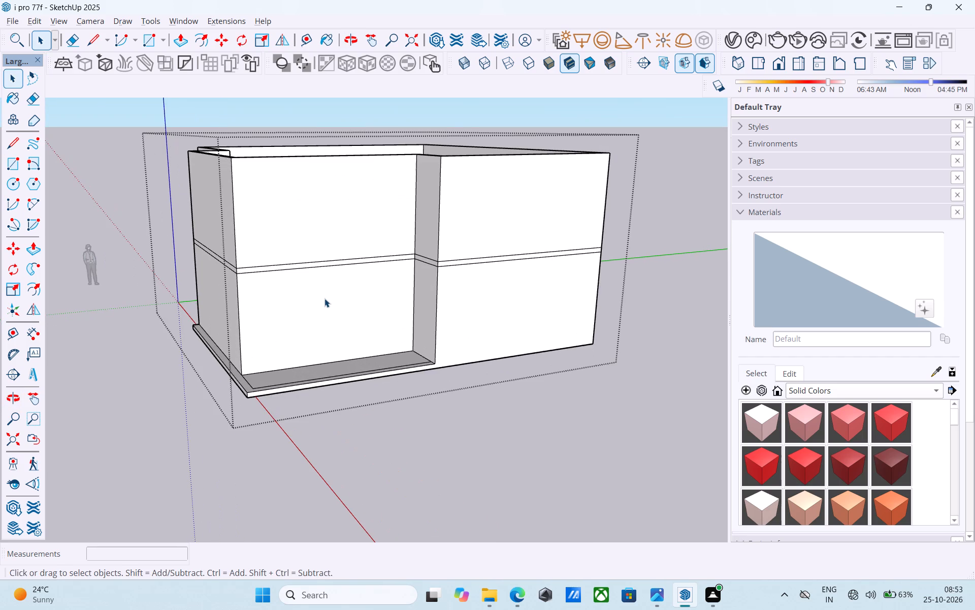
middle_drag(324, 296, 425, 324)
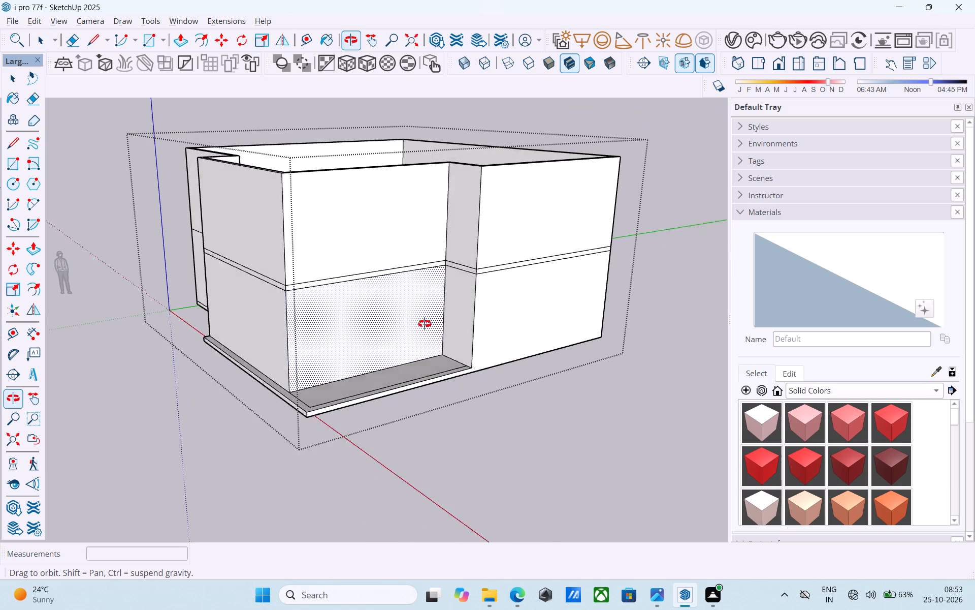
middle_drag(425, 324, 557, 304)
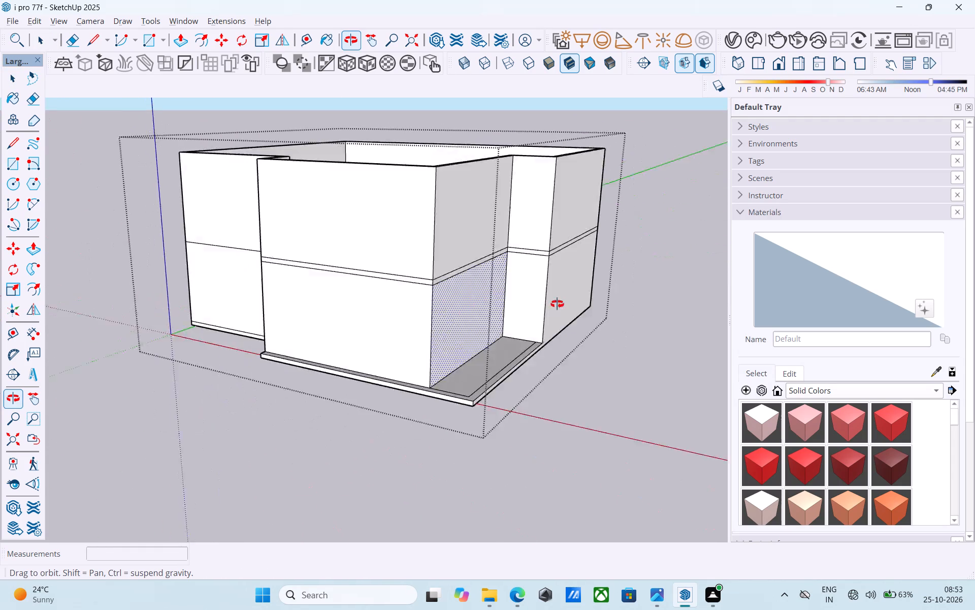
middle_drag(557, 304, 329, 298)
scroll(329, 298, up, 1)
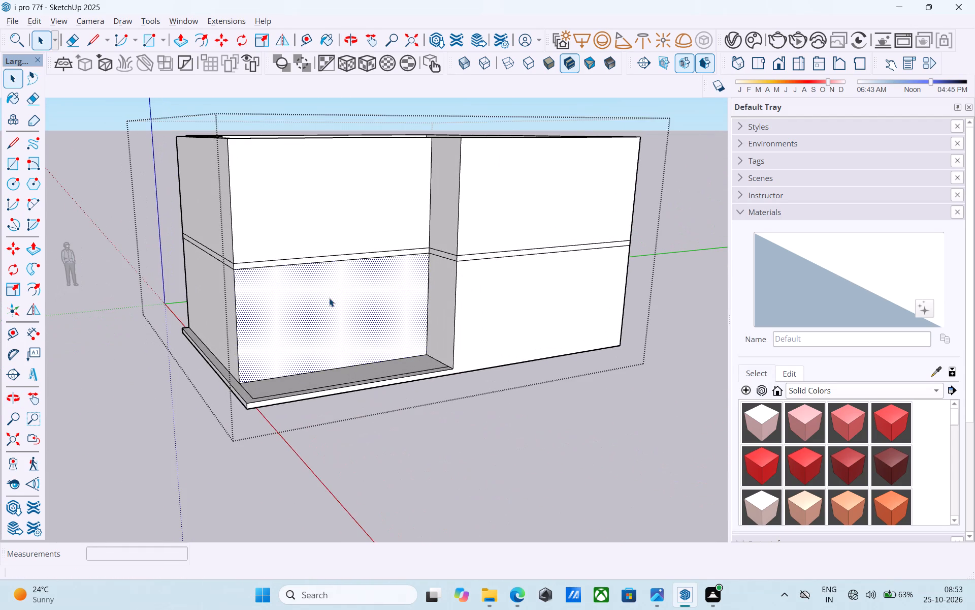
scroll(329, 297, up, 1)
key(p)
click(340, 284)
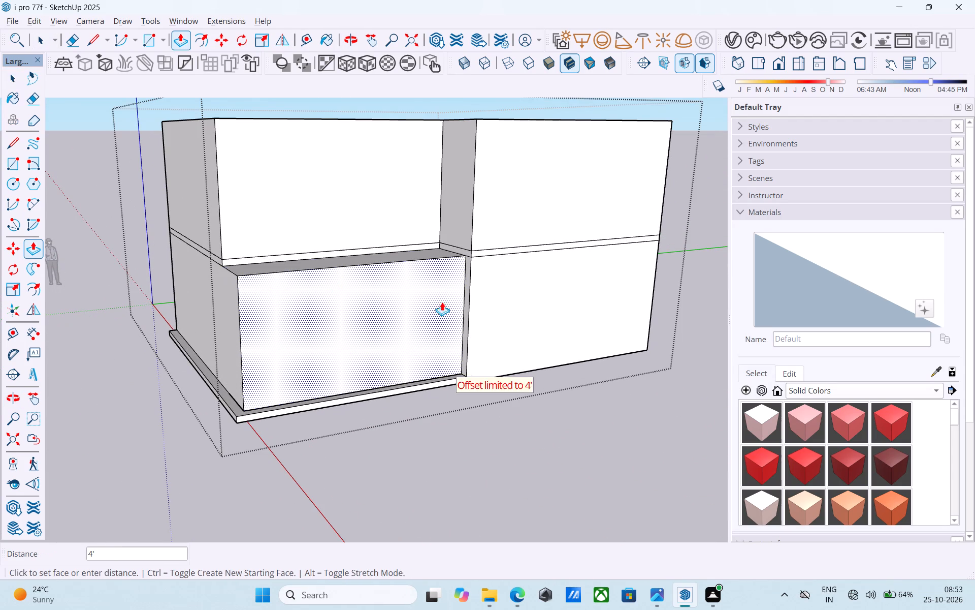
click(505, 291)
Push/Pull the same lower recess wall face outward a further 9", flush with the base slab's outer edge.
scroll(432, 305, up, 3)
key(space)
click(432, 305)
key(p)
click(432, 305)
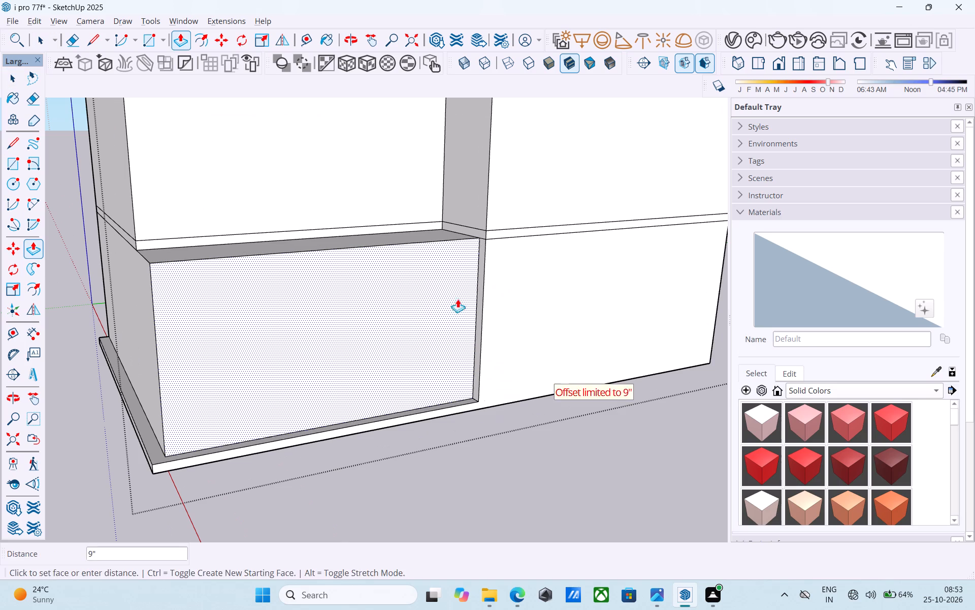
click(530, 277)
scroll(560, 273, down, 6)
key(space)
middle_drag(370, 293, 316, 398)
scroll(324, 381, up, 10)
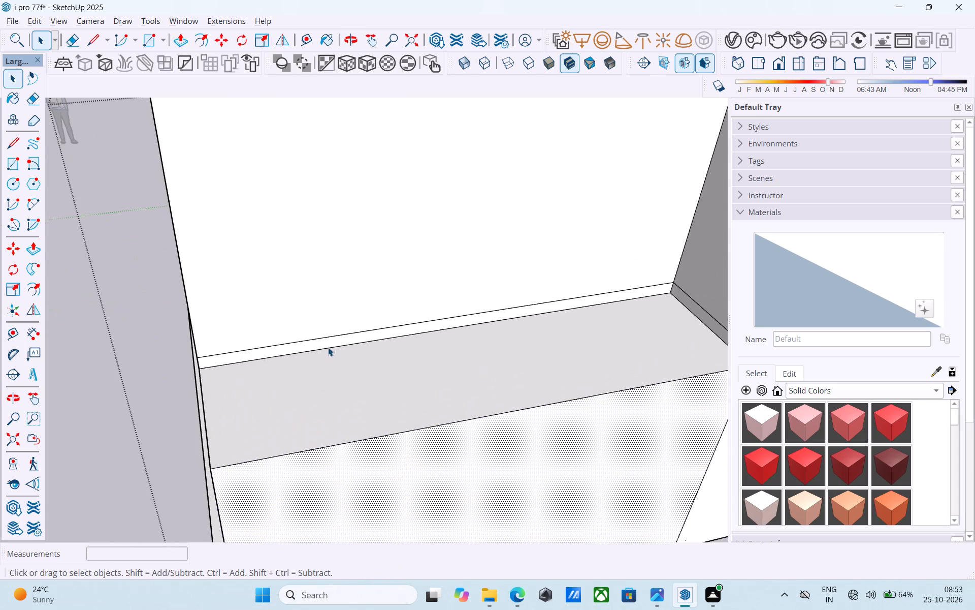
Push/Pull the slab band face above the extended recess wall outward 4' 9", flush with the lower wall face.
click(329, 343)
key(p)
click(329, 343)
scroll(336, 364, down, 6)
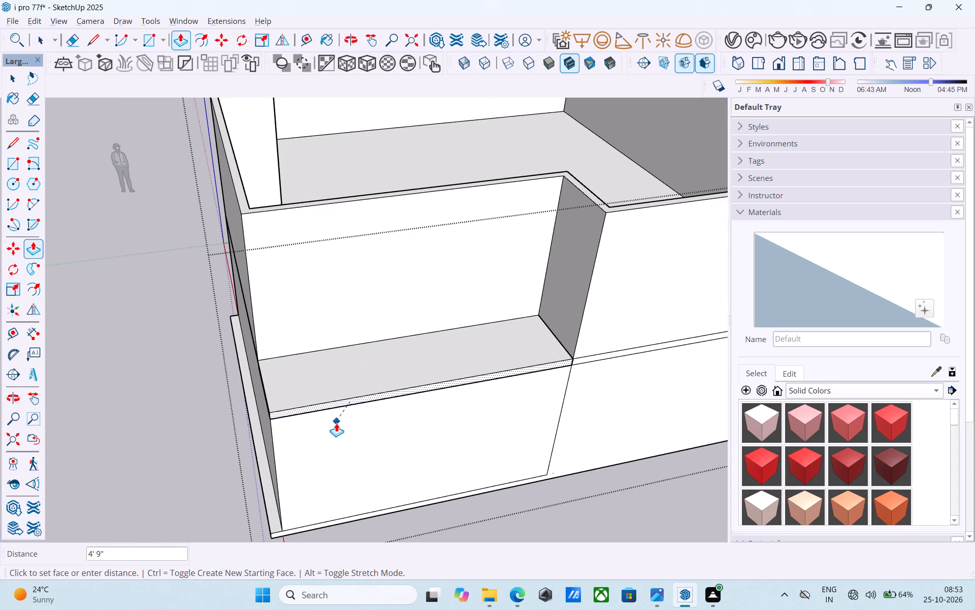
click(336, 423)
scroll(344, 399, down, 3)
middle_drag(344, 399, 467, 348)
key(space)
Draw a 6" vertical line across the side slab band directly below the upper wall's outer corner.
middle_drag(404, 359, 484, 333)
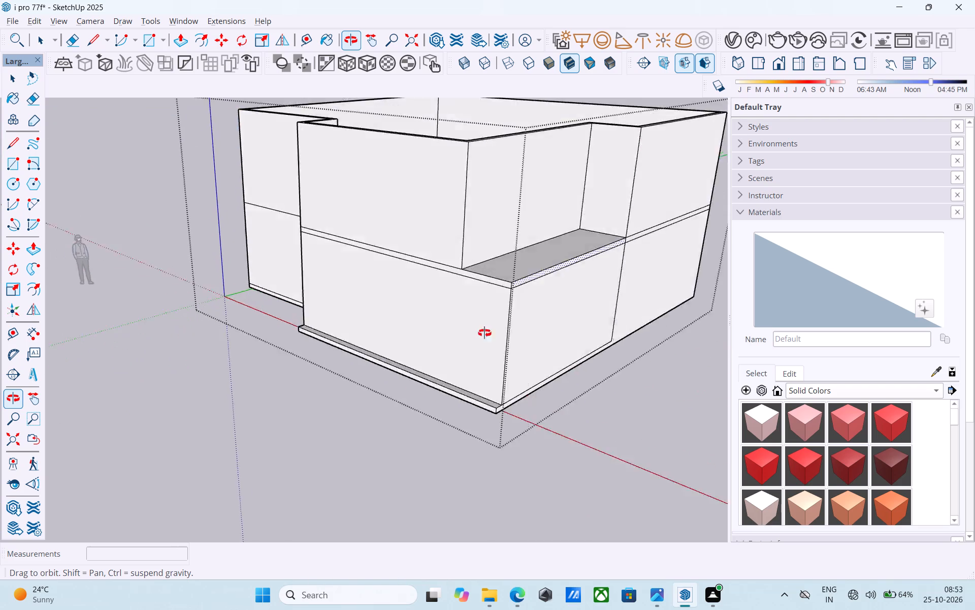
middle_drag(484, 333, 534, 389)
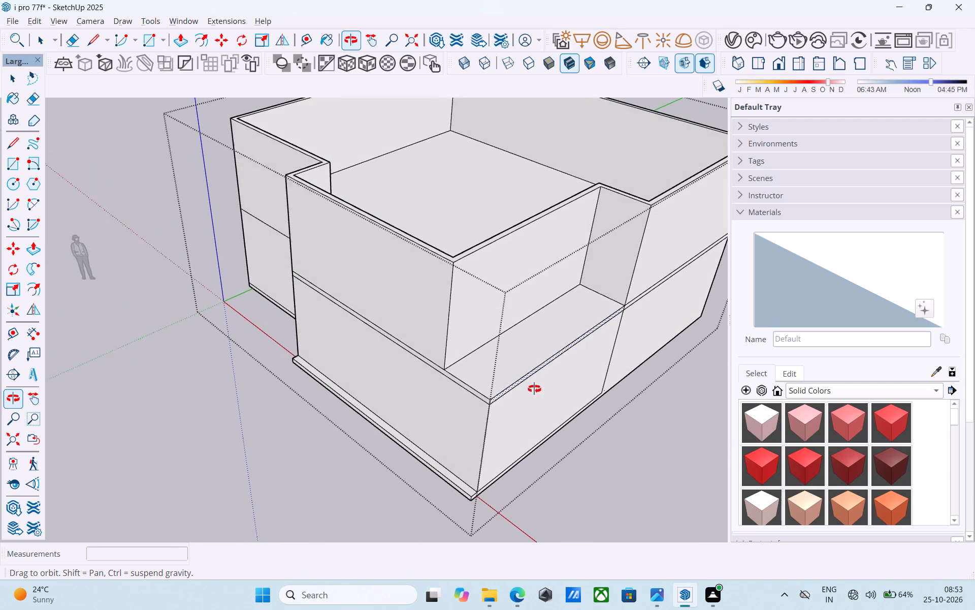
middle_drag(534, 389, 535, 389)
scroll(373, 363, down, 6)
middle_drag(365, 361, 343, 347)
scroll(343, 347, up, 6)
scroll(331, 371, down, 6)
middle_drag(328, 372, 262, 408)
scroll(377, 418, up, 6)
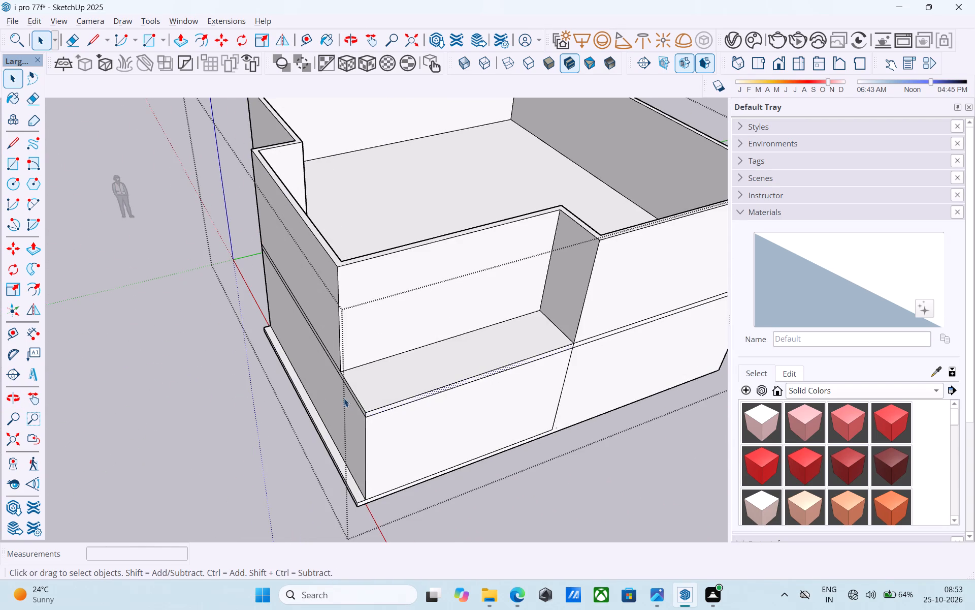
middle_drag(315, 362, 346, 352)
scroll(350, 350, up, 8)
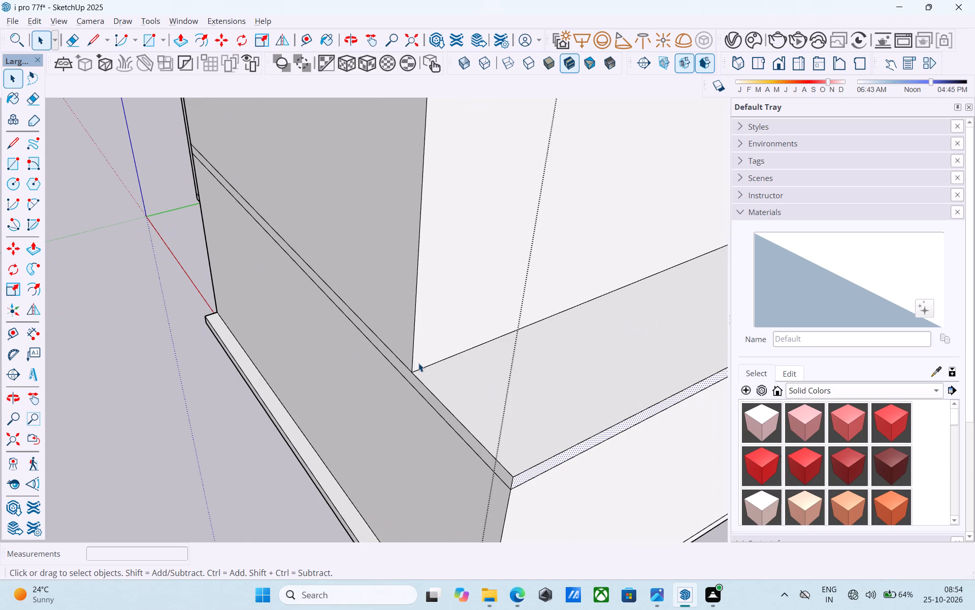
key(l)
scroll(418, 363, up, 4)
click(408, 372)
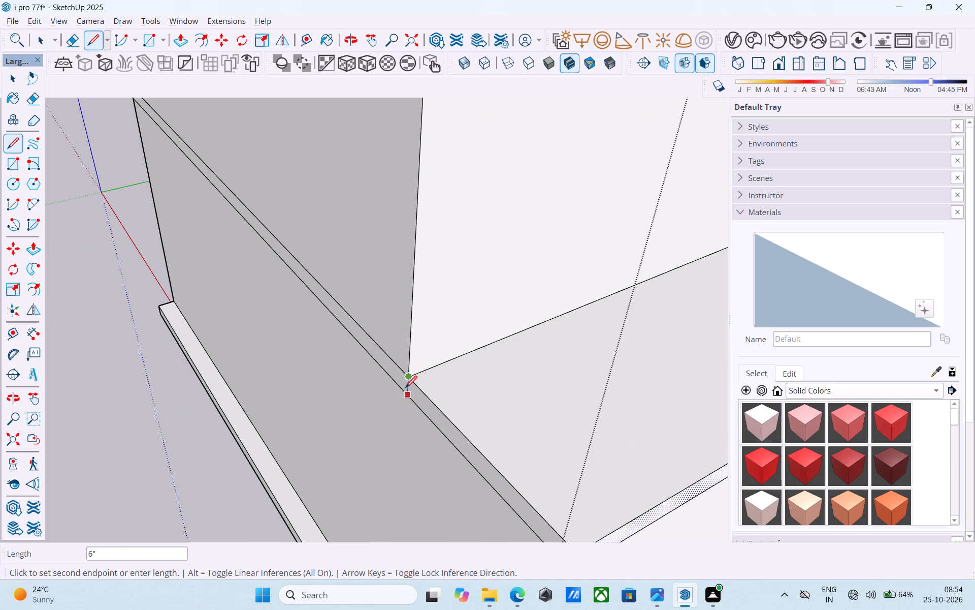
middle_drag(400, 389, 422, 324)
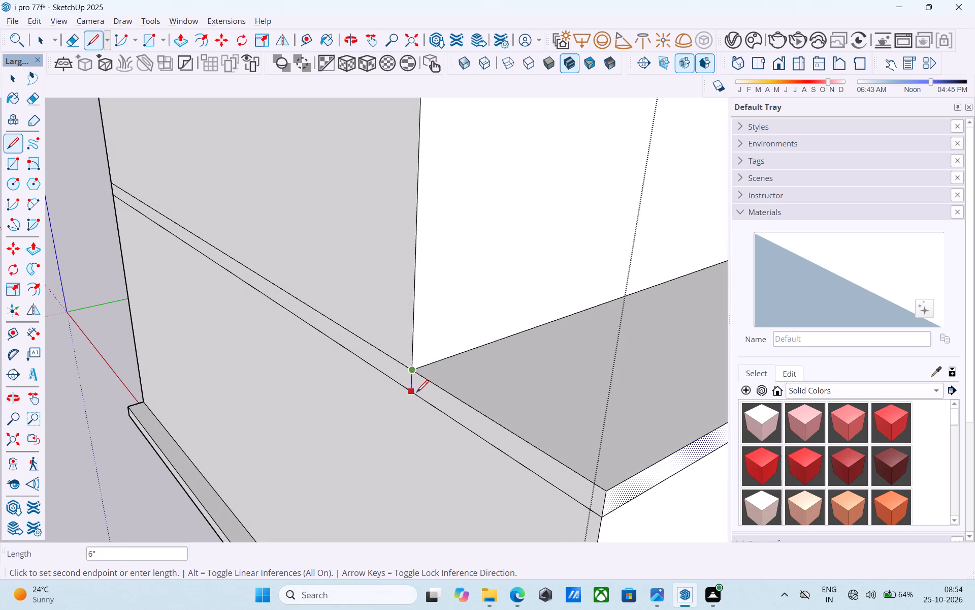
click(416, 394)
key(space)
Push/Pull the side slab band face beneath the upper wall outward 4' to form a projecting slab.
click(377, 353)
key(p)
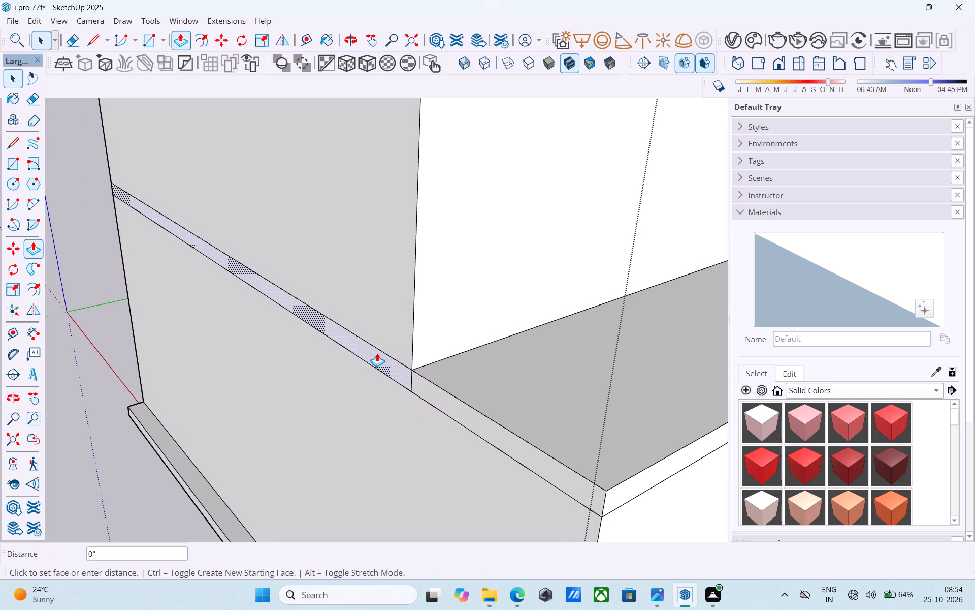
click(377, 353)
text(4')
key(Return)
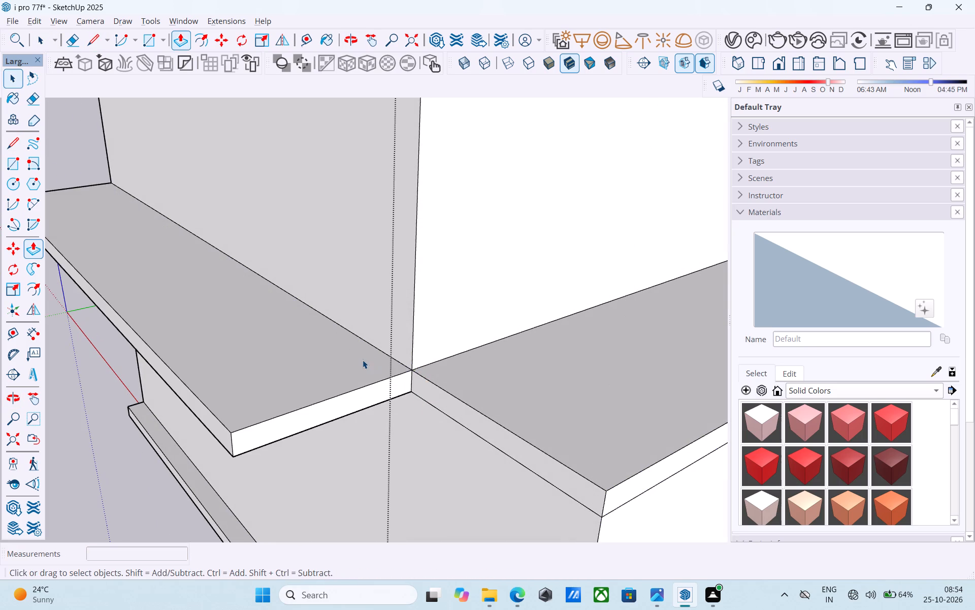
key(space)
Fill the gap at the outer corner between both slab projections with bottom and top rectangles, closing the side with a vertical edge.
scroll(361, 360, down, 6)
middle_drag(353, 356, 315, 352)
scroll(221, 380, down, 3)
key(r)
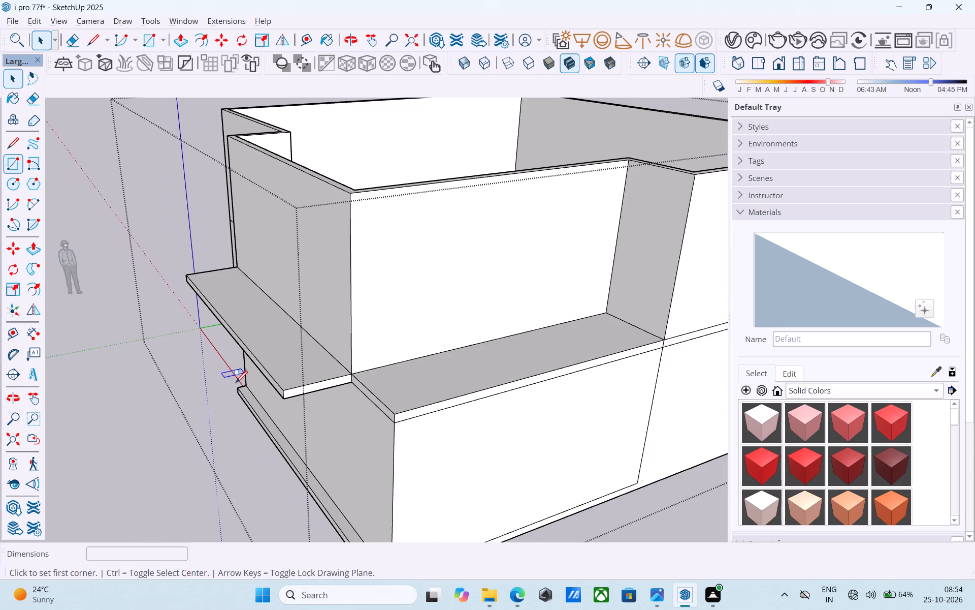
scroll(247, 395, up, 5)
click(331, 401)
scroll(200, 378, down, 7)
scroll(392, 415, up, 6)
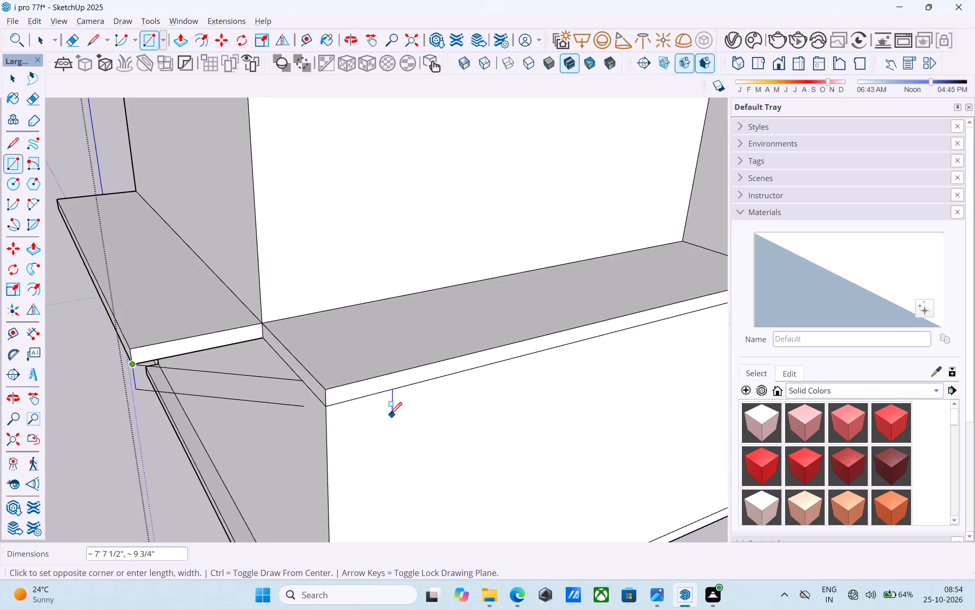
click(322, 406)
click(132, 347)
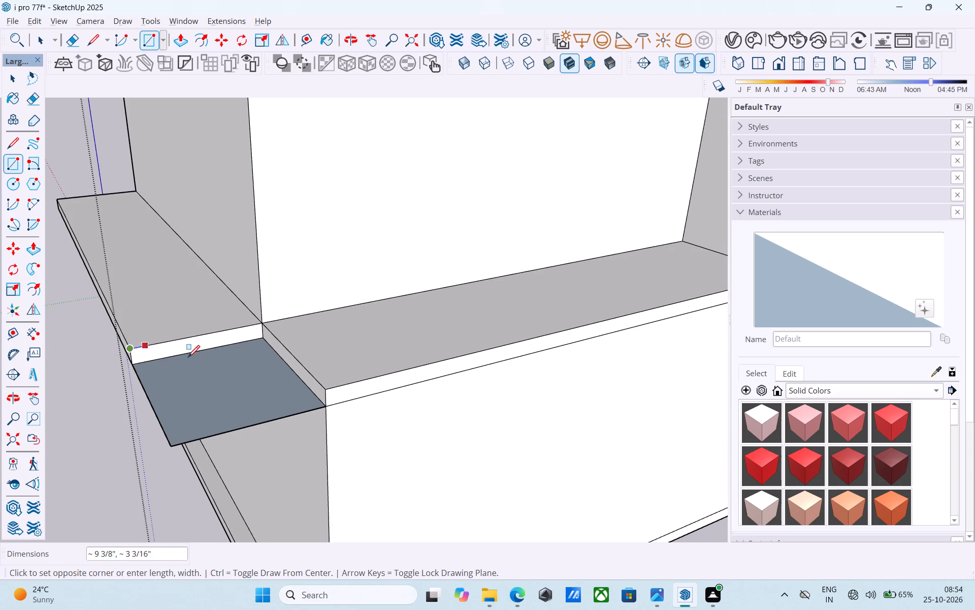
click(326, 390)
key(space)
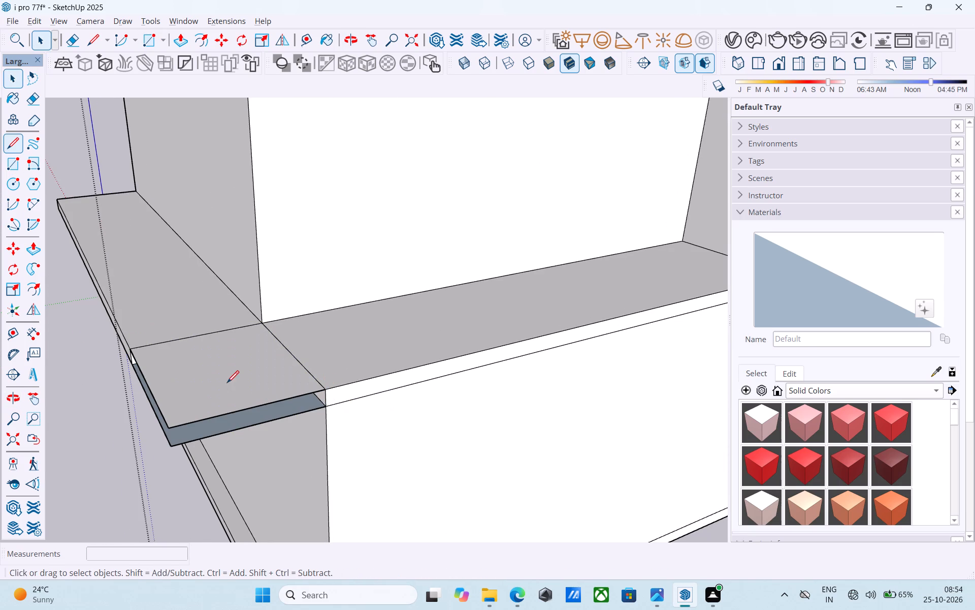
key(l)
click(174, 444)
click(171, 425)
key(space)
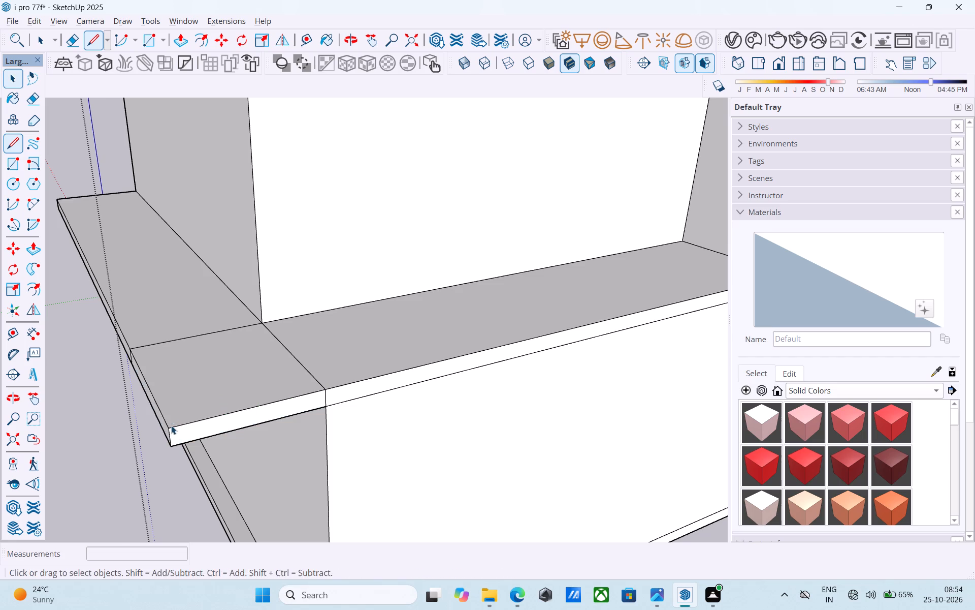
Erase the two seam edges on top of the corner infill to merge the projecting slab into one surface.
middle_drag(180, 441, 206, 407)
scroll(206, 407, up, 1)
key(e)
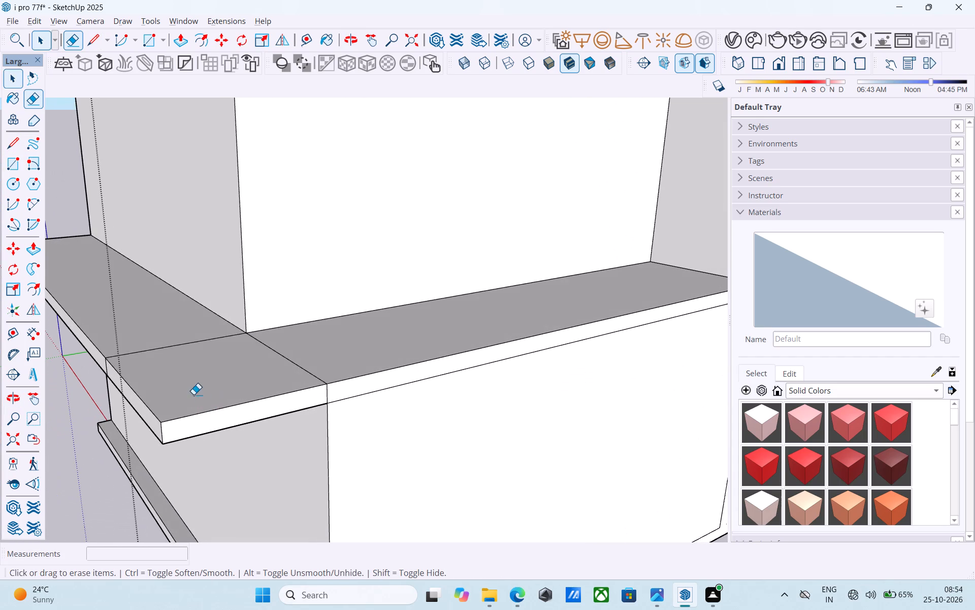
drag(169, 337, 142, 288)
drag(166, 359, 167, 367)
drag(175, 369, 147, 321)
drag(256, 373, 366, 336)
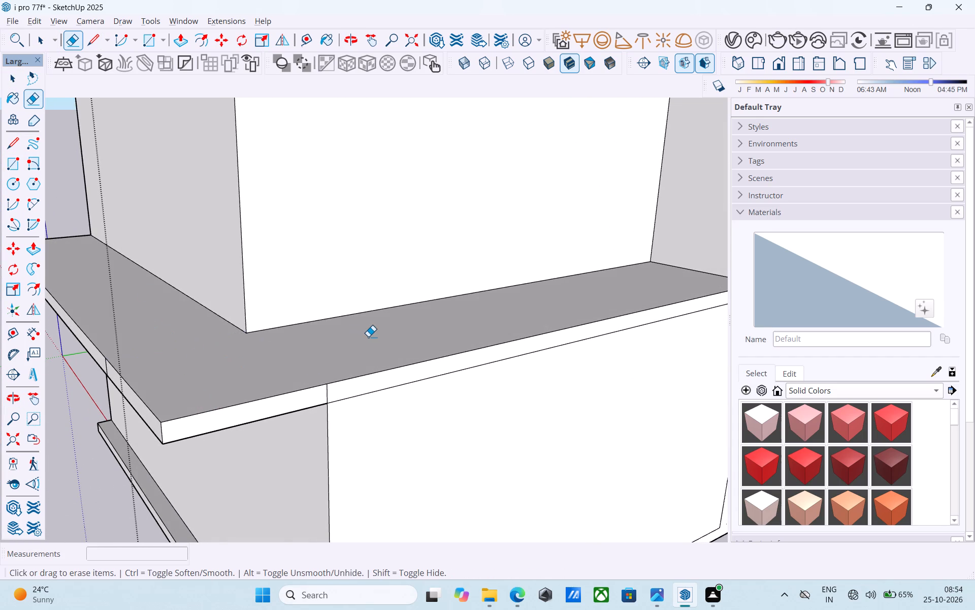
key(space)
Examine the wraparound slab projection and the building's walls from above, below and the adjoining sides.
scroll(368, 337, down, 11)
middle_drag(377, 317, 391, 413)
scroll(392, 387, down, 5)
middle_drag(332, 404, 382, 396)
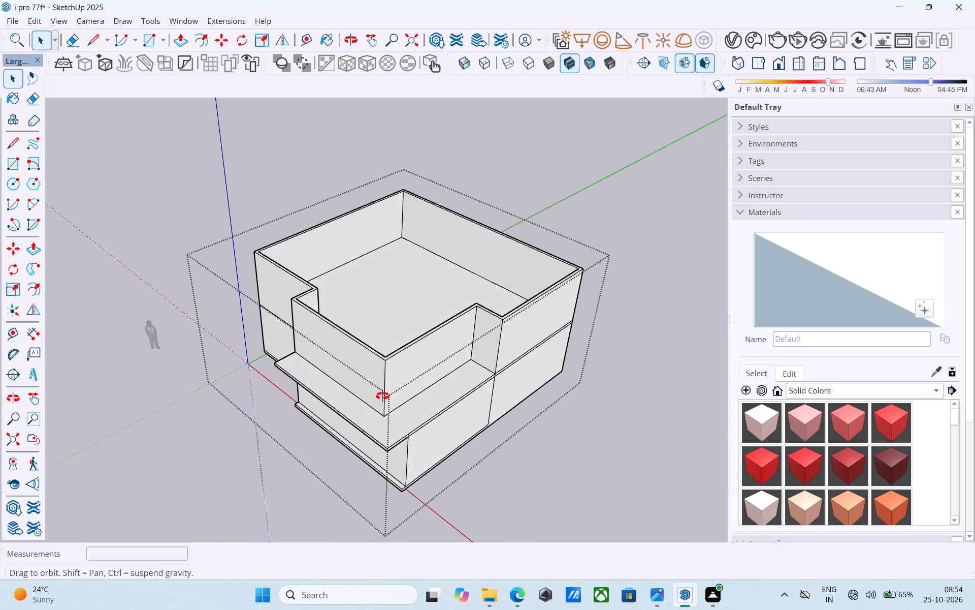
middle_drag(382, 396, 383, 396)
scroll(382, 392, down, 6)
middle_drag(391, 406, 297, 292)
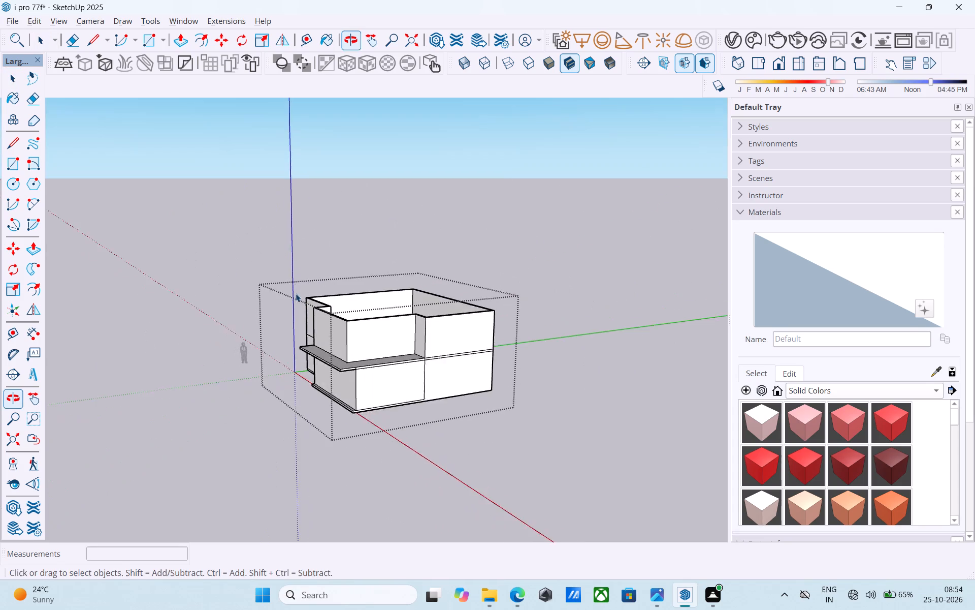
scroll(322, 333, up, 6)
middle_drag(387, 383, 426, 259)
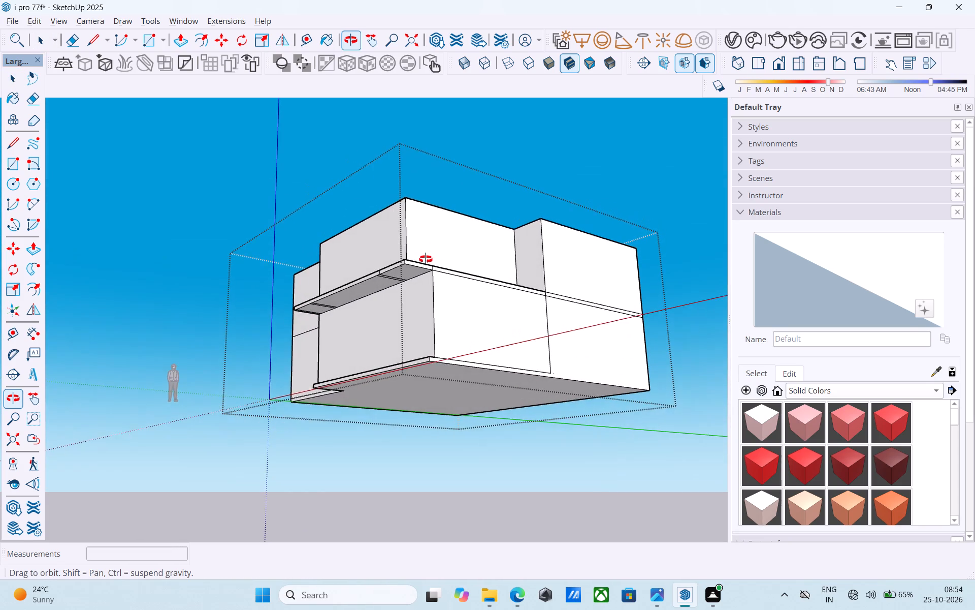
middle_drag(426, 259, 445, 250)
scroll(445, 250, up, 3)
scroll(445, 250, down, 4)
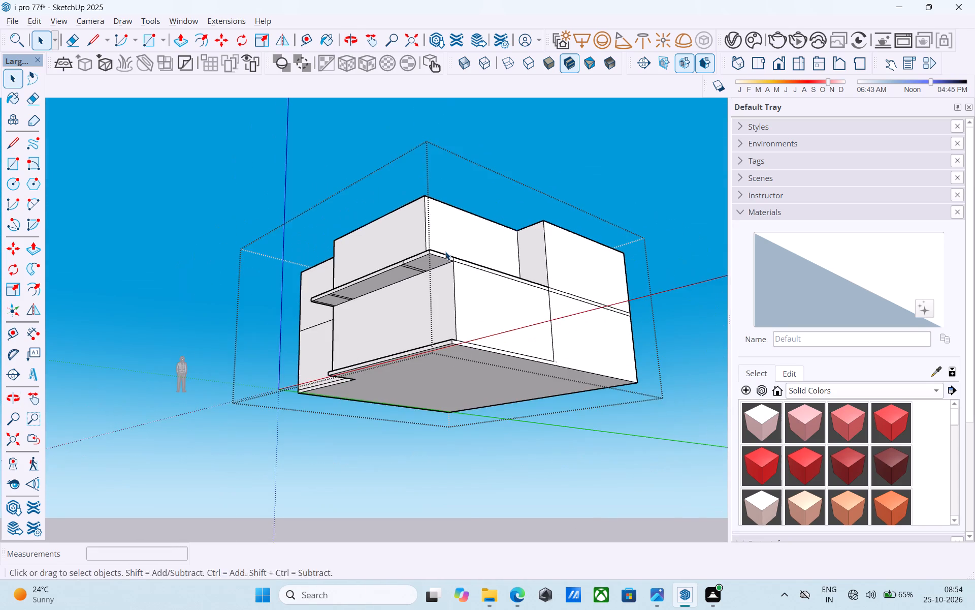
middle_drag(445, 261, 319, 358)
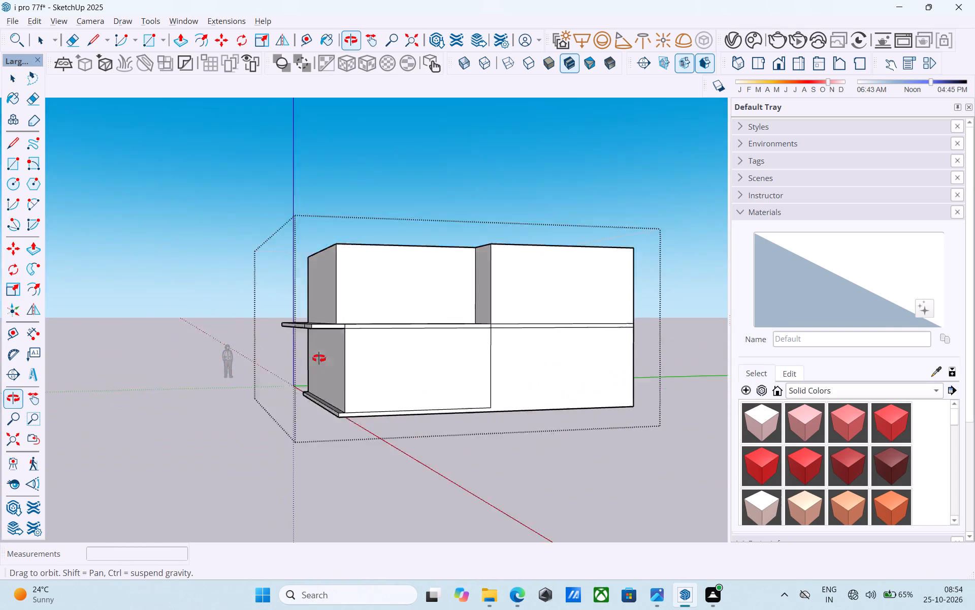
middle_drag(319, 358, 402, 328)
scroll(402, 328, up, 6)
scroll(403, 322, down, 7)
middle_drag(389, 314, 381, 419)
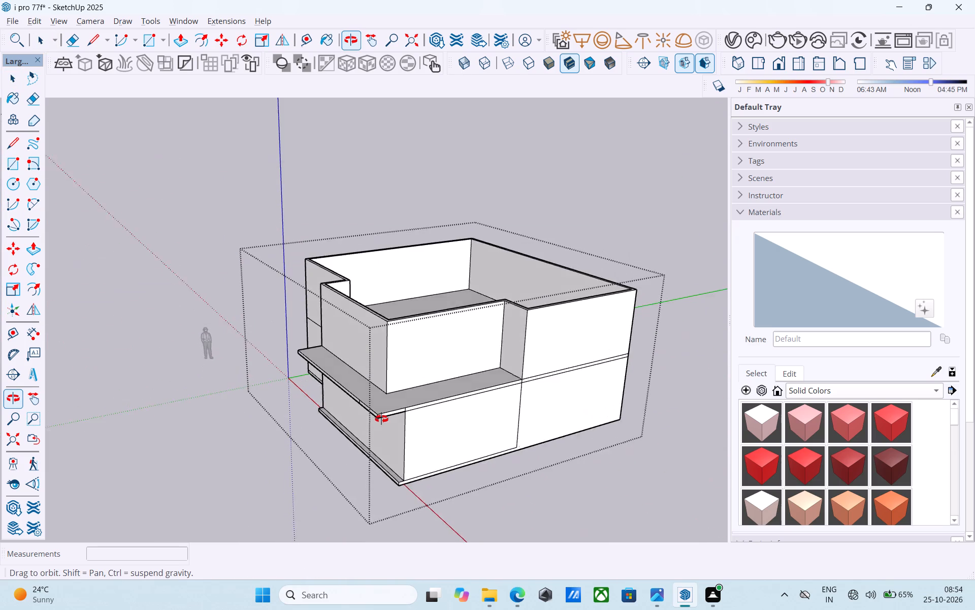
middle_drag(381, 419, 382, 460)
scroll(424, 420, up, 1)
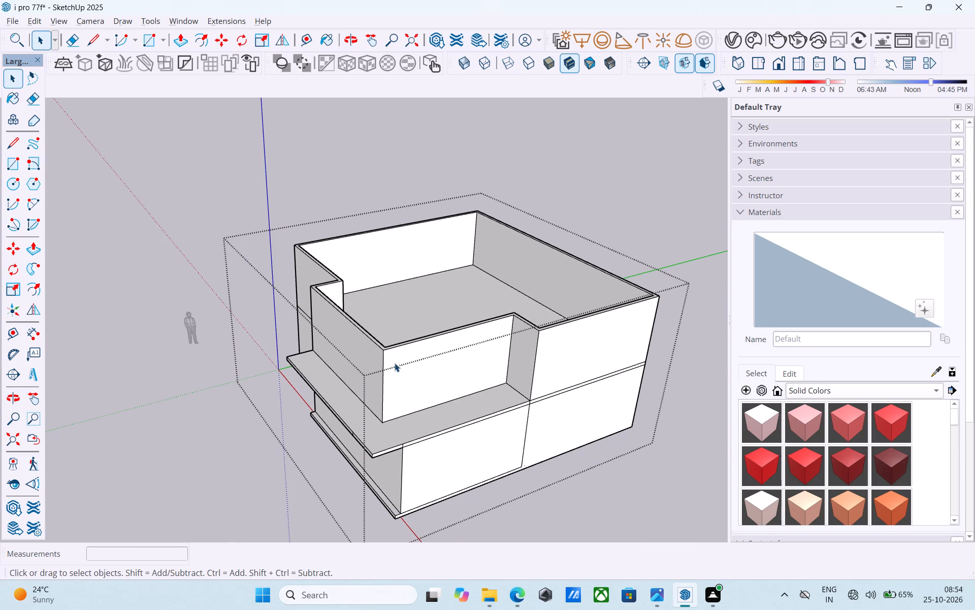
scroll(386, 370, down, 5)
middle_drag(371, 391, 624, 330)
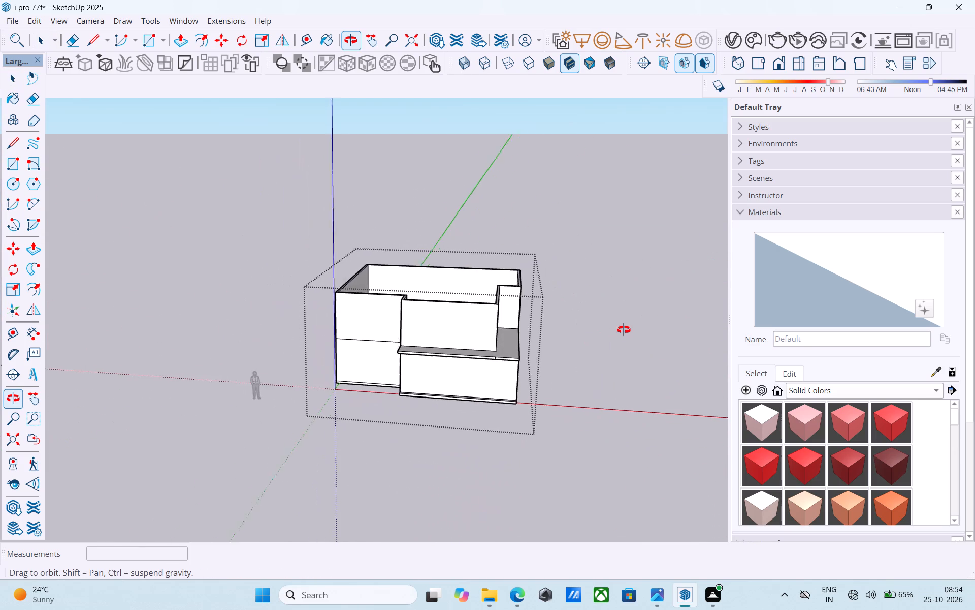
middle_drag(624, 330, 232, 407)
scroll(463, 406, up, 5)
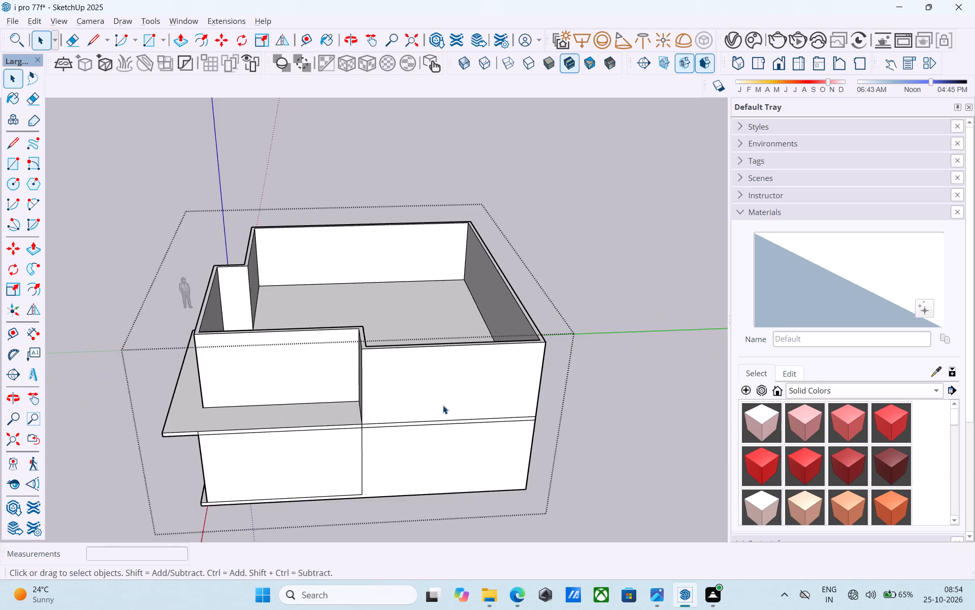
shift+middle_drag(415, 410, 357, 419)
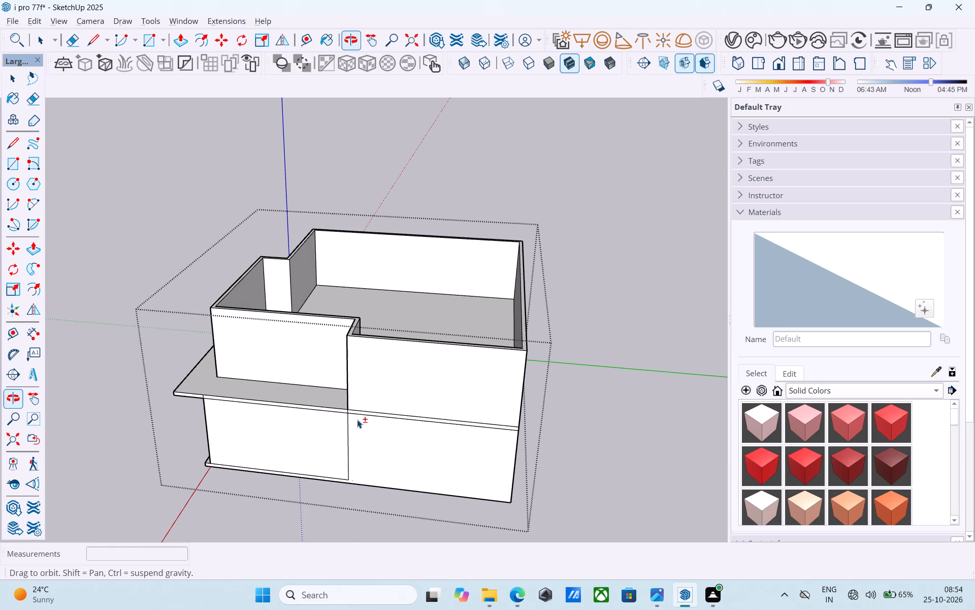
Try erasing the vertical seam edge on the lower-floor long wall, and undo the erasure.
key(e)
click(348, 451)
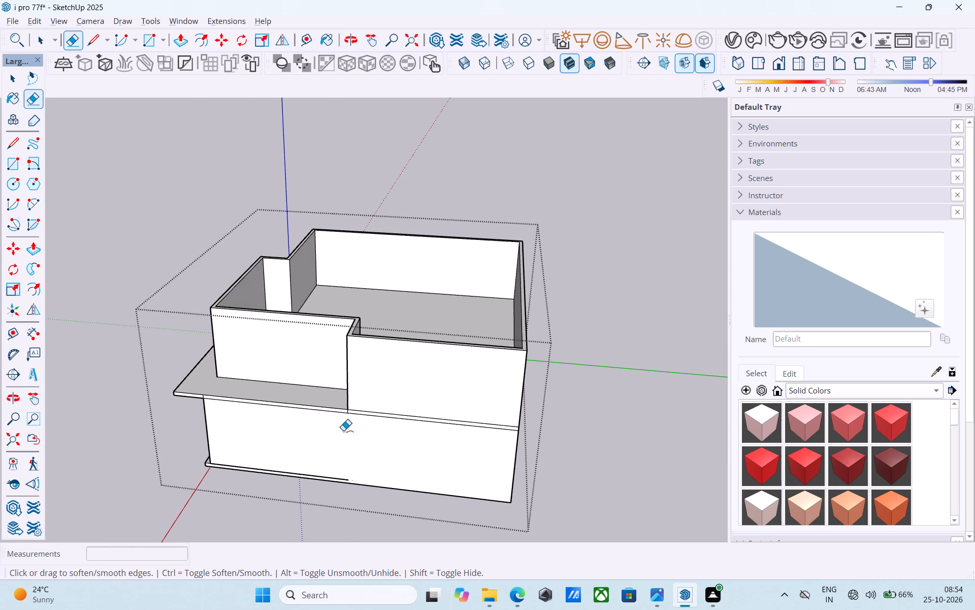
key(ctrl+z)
Copy the upper floor's vertical corner edge beside the recess 3' along the adjoining long wall.
scroll(375, 417, down, 6)
shift+middle_drag(351, 435, 488, 439)
scroll(514, 398, up, 2)
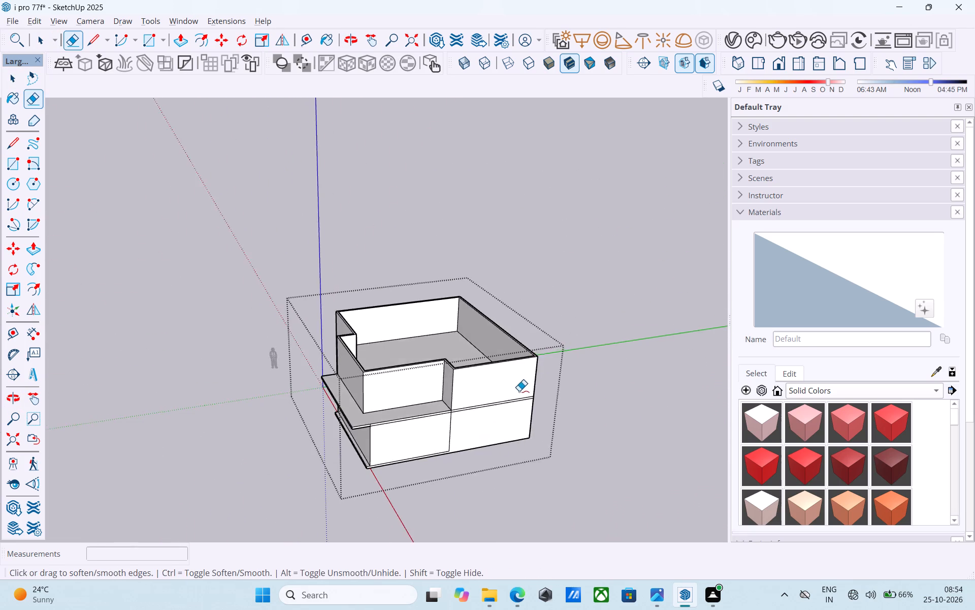
scroll(519, 391, up, 13)
key(space)
scroll(494, 373, down, 4)
shift+middle_drag(493, 374, 415, 423)
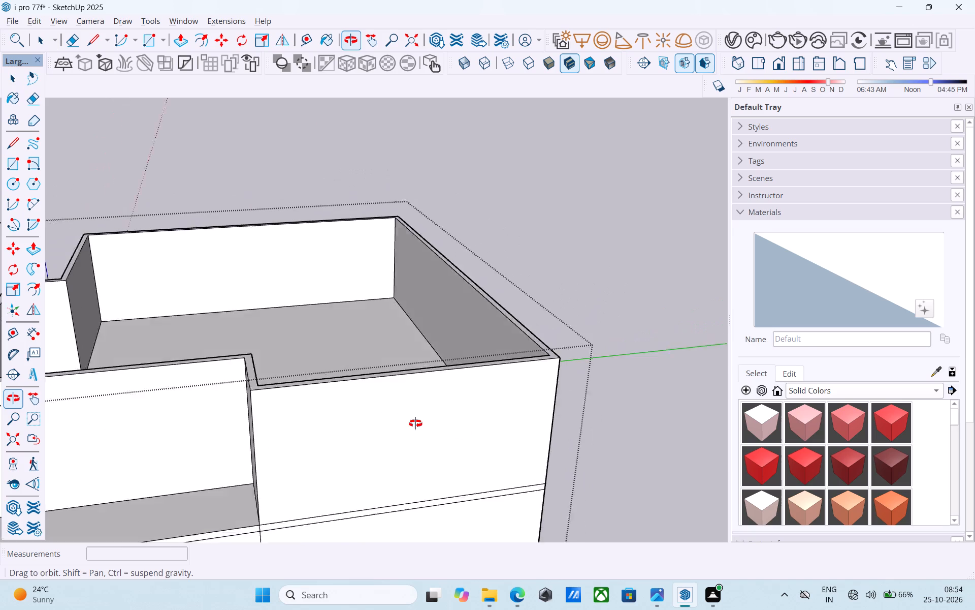
shift+middle_drag(415, 423, 513, 399)
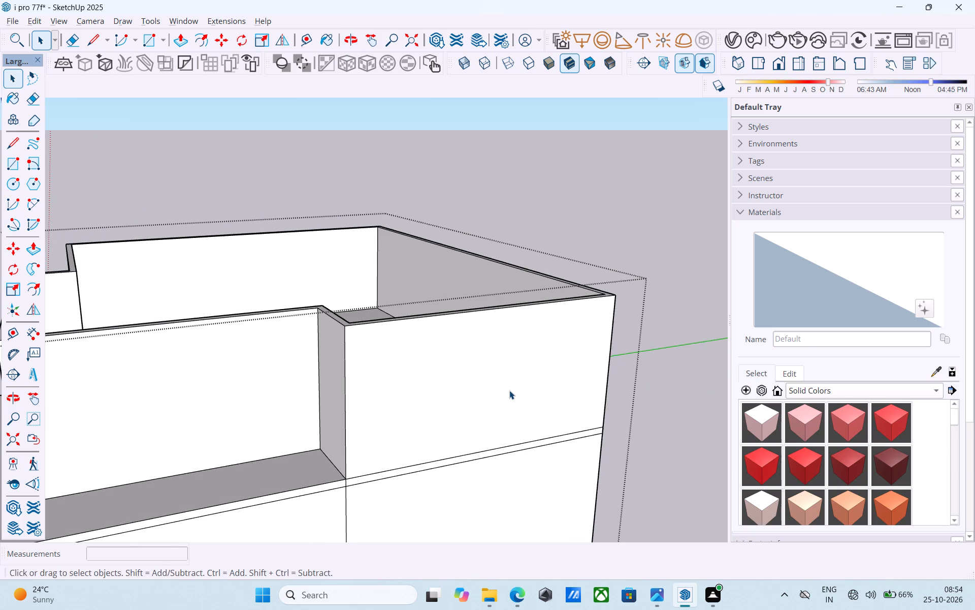
middle_drag(491, 398, 478, 398)
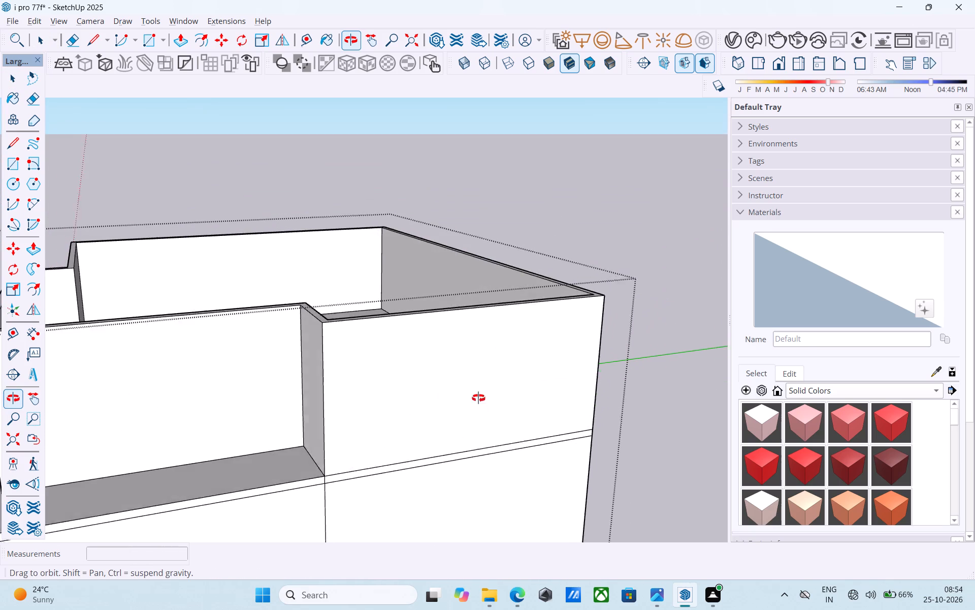
middle_drag(478, 398, 472, 405)
scroll(333, 393, up, 1)
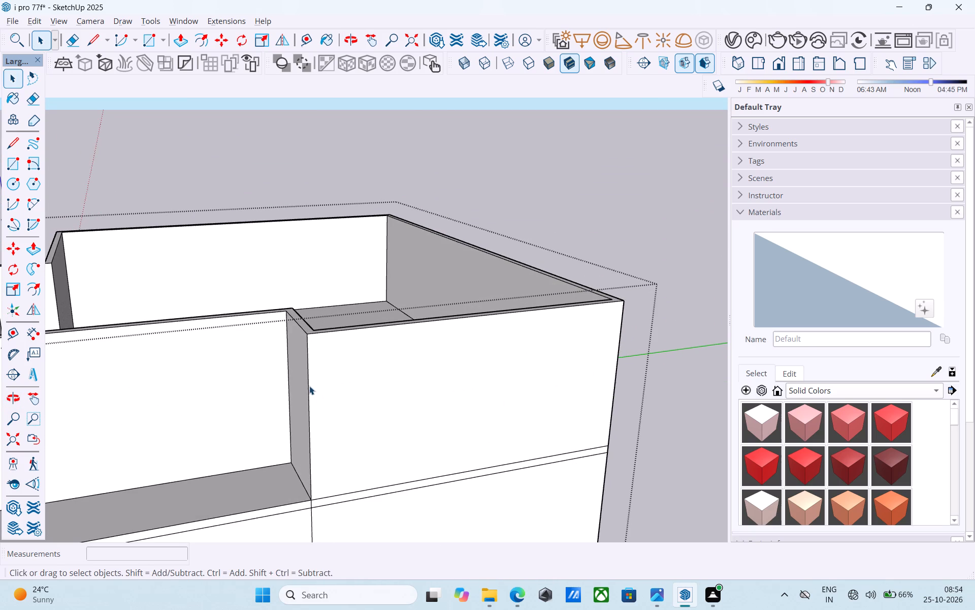
click(309, 386)
key(m)
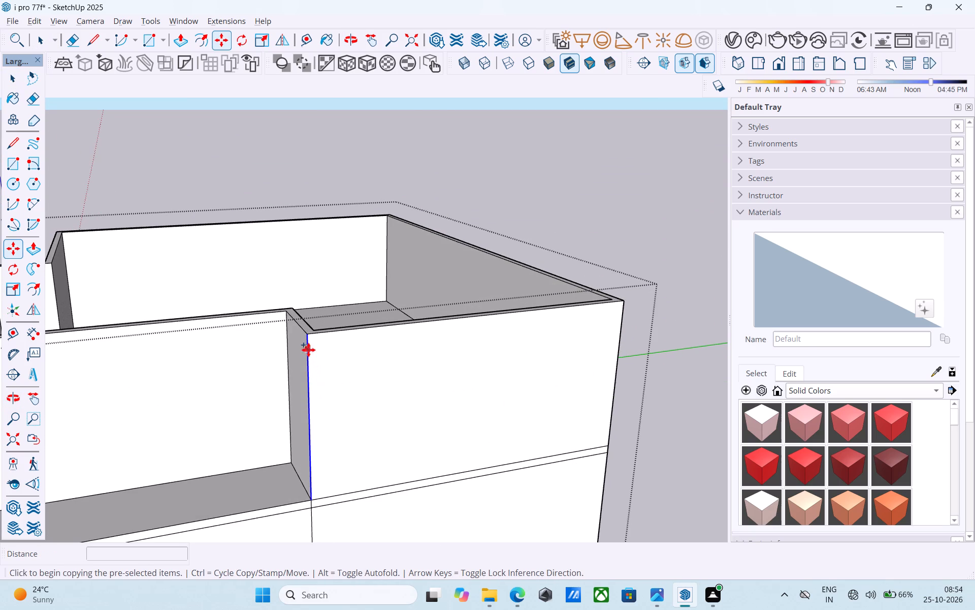
click(311, 338)
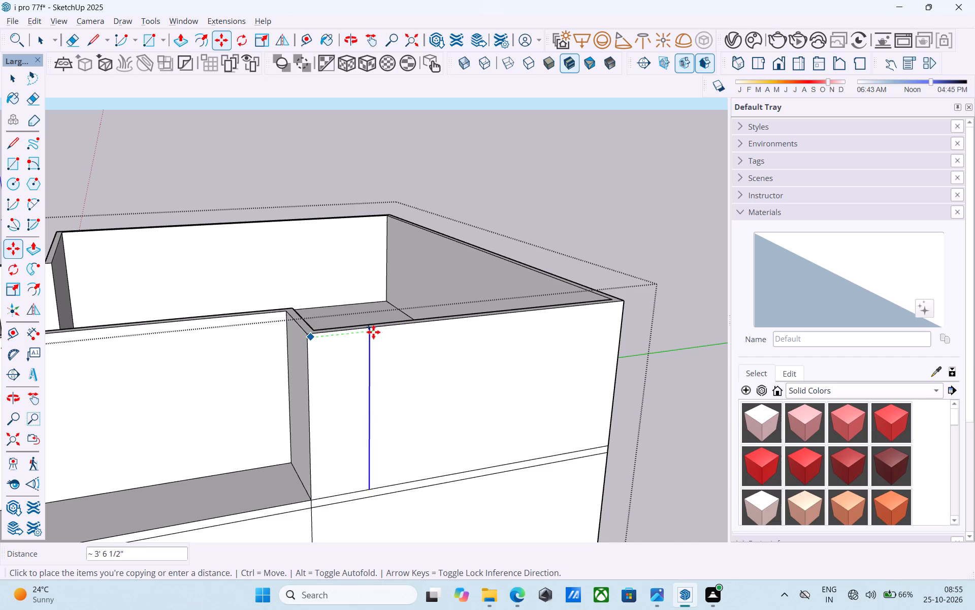
scroll(373, 332, up, 4)
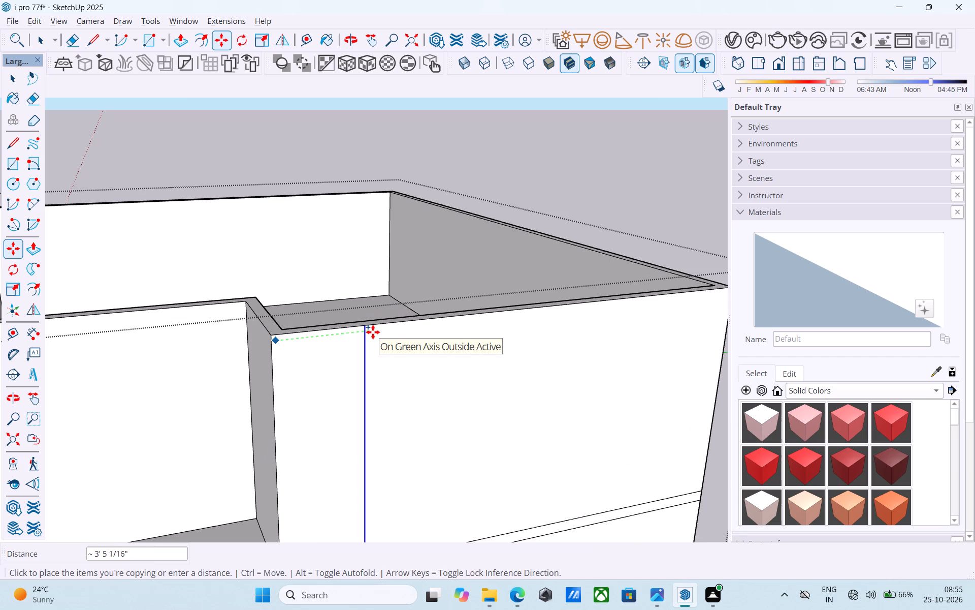
text(2.5')
key(Return)
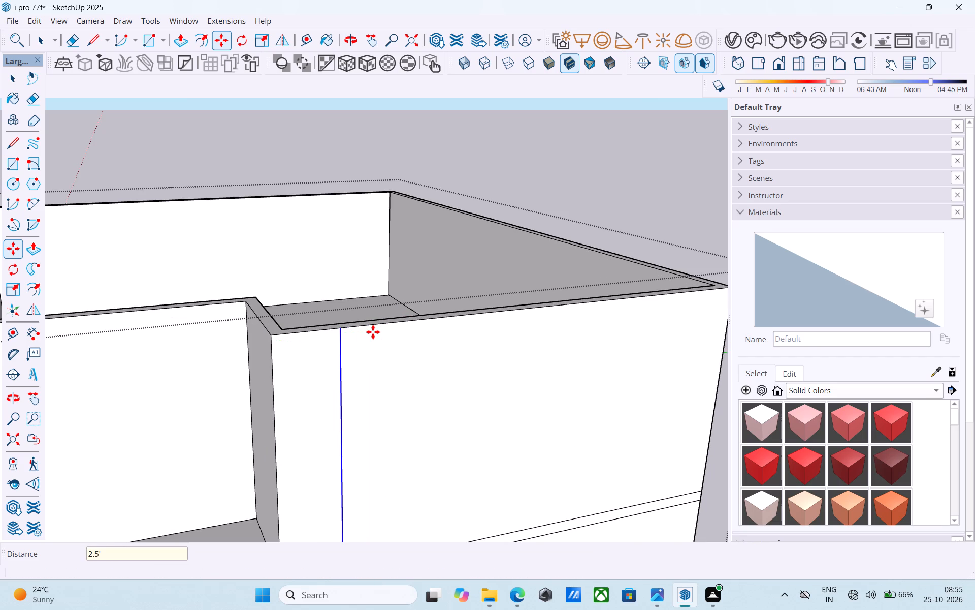
text(3')
key(Return)
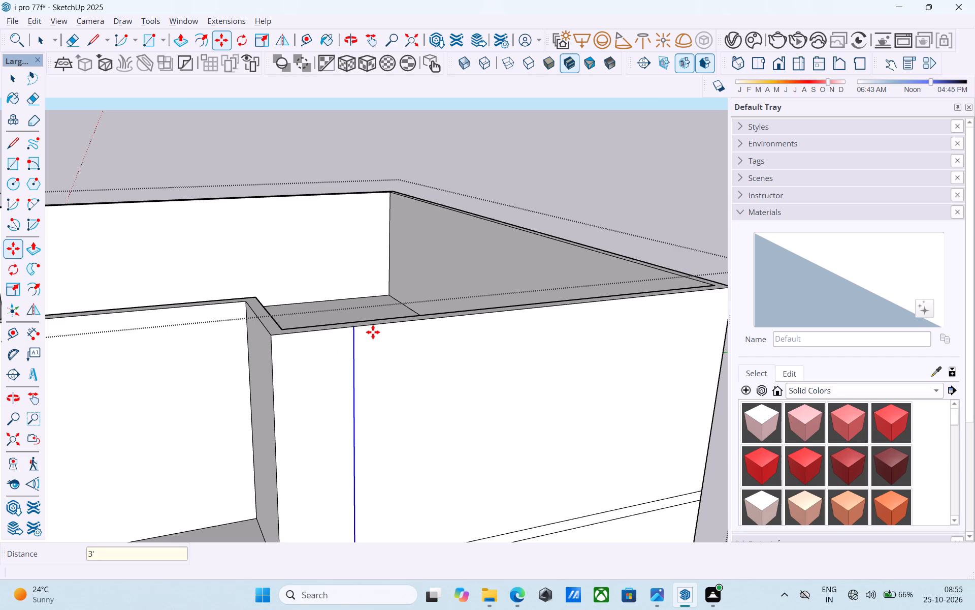
Copy the new vertical wall edge 6' farther along the same upper-floor wall.
scroll(368, 329, down, 7)
middle_drag(364, 330, 327, 335)
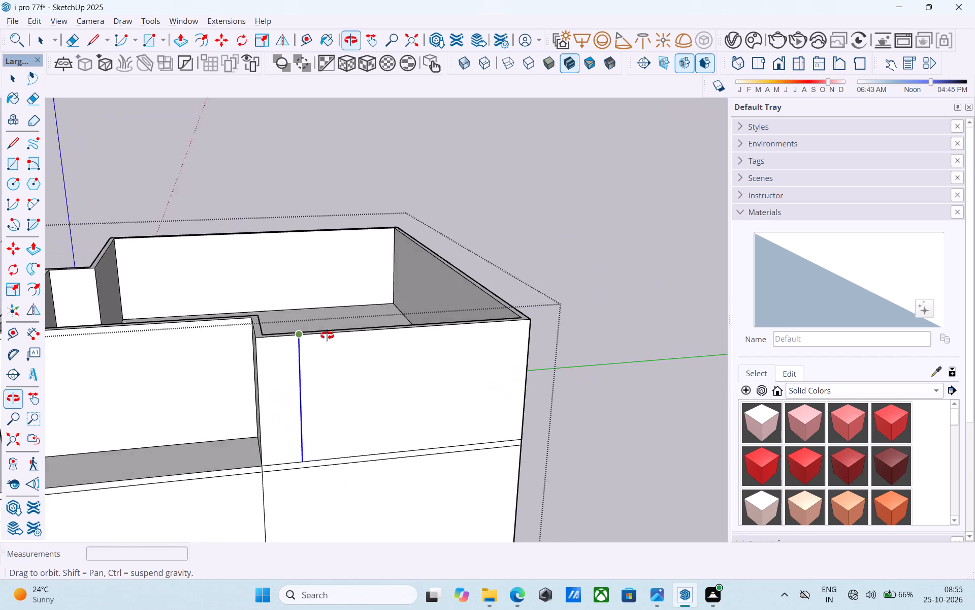
middle_drag(327, 335, 339, 379)
scroll(332, 380, up, 4)
scroll(310, 326, down, 7)
scroll(304, 363, up, 4)
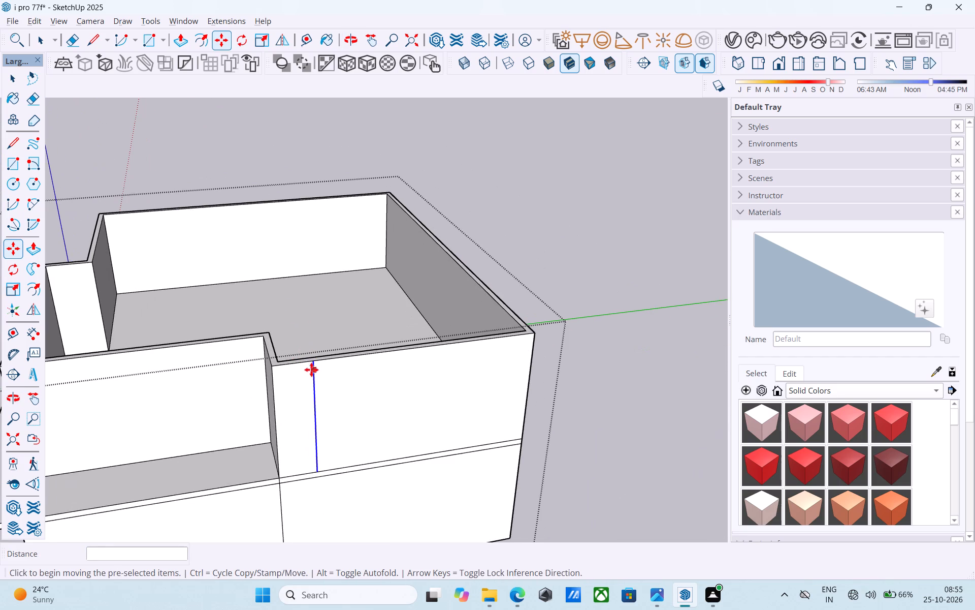
click(311, 361)
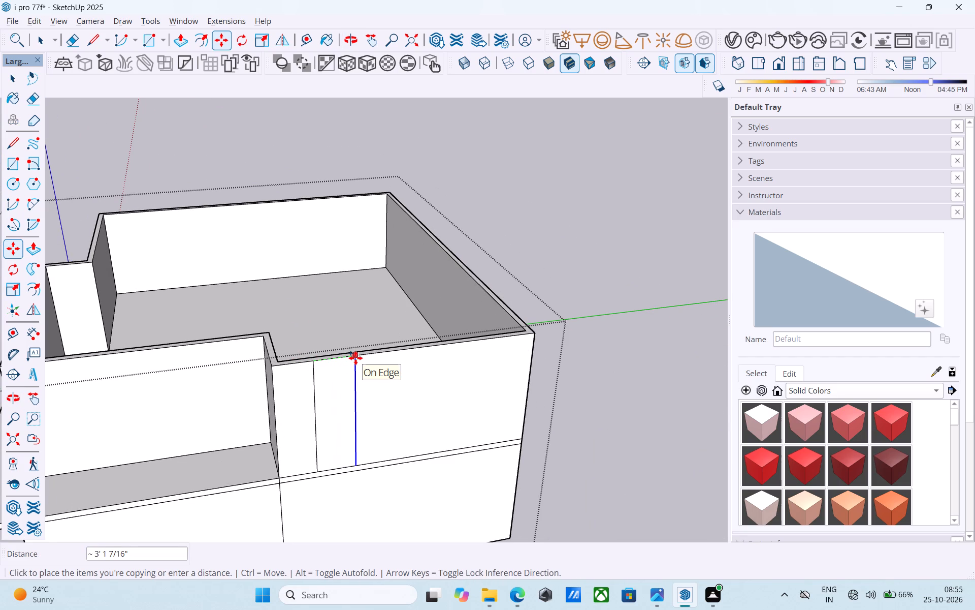
text(6')
key(Return)
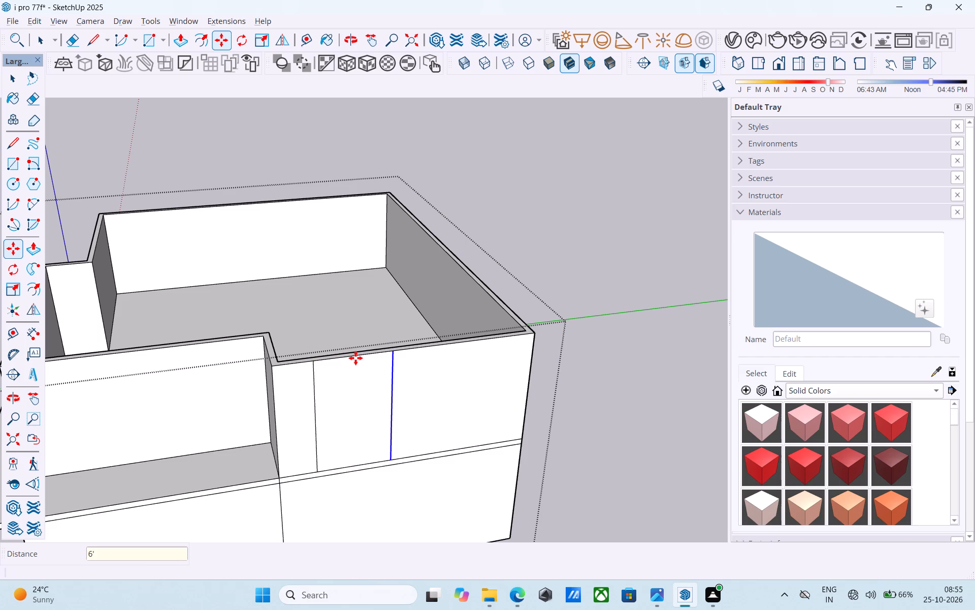
scroll(355, 358, down, 5)
key(space)
Examine the upper-floor walls and their top edges from several sides.
middle_drag(355, 357, 349, 371)
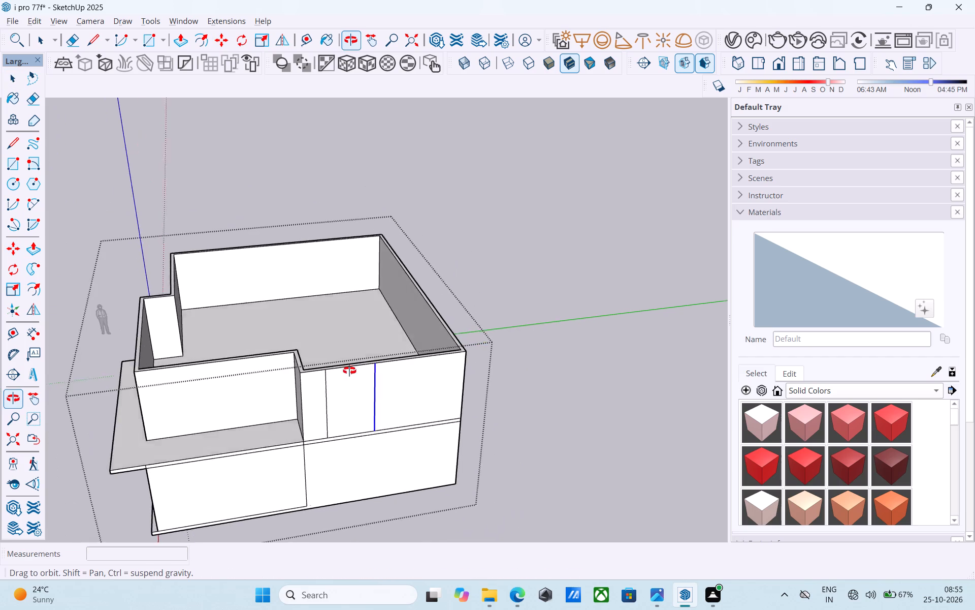
middle_drag(349, 371, 450, 372)
scroll(444, 322, down, 6)
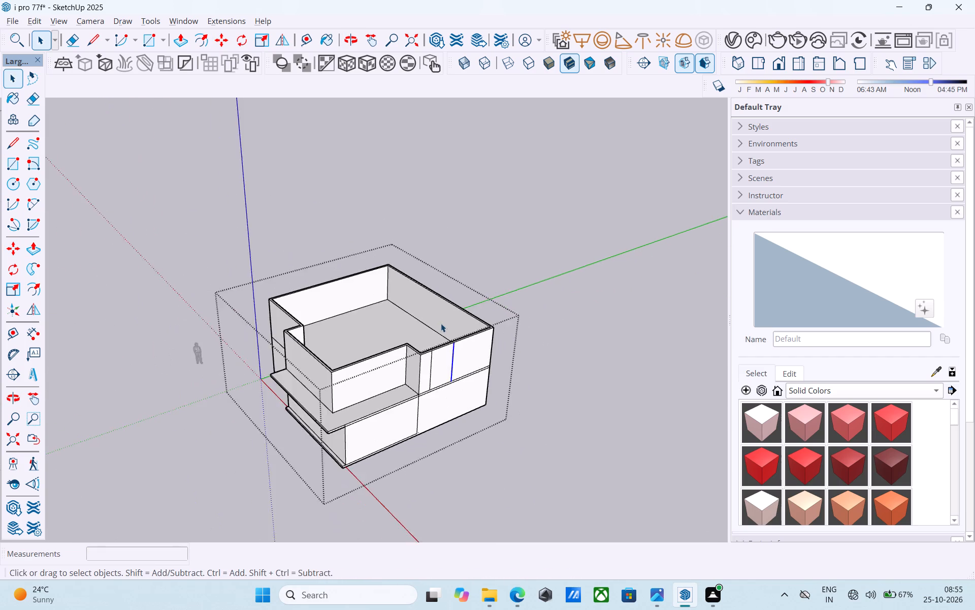
middle_drag(440, 324, 444, 213)
scroll(444, 212, down, 5)
middle_drag(442, 213, 371, 356)
scroll(370, 354, up, 11)
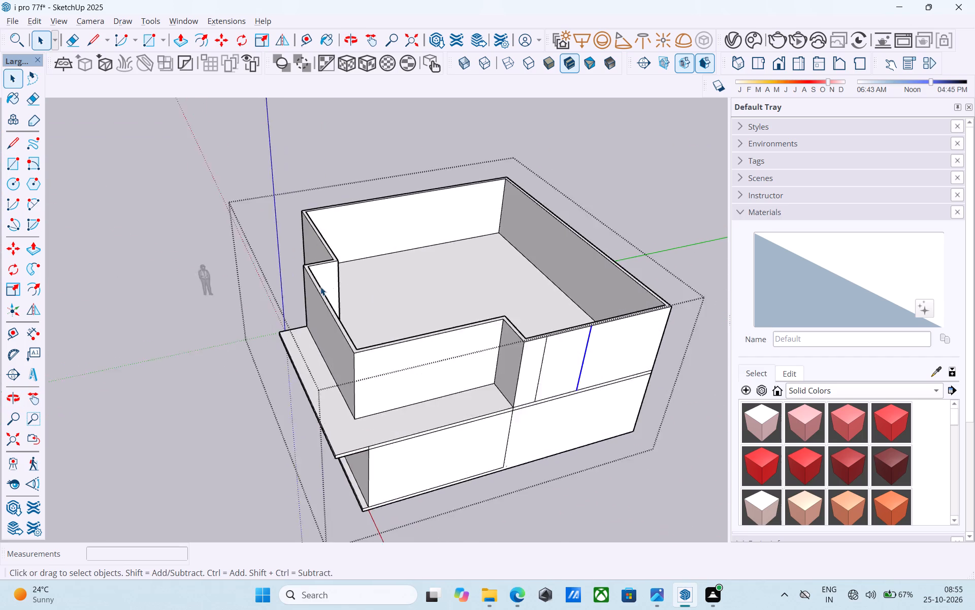
scroll(320, 287, up, 7)
click(313, 287)
scroll(312, 287, down, 7)
scroll(402, 370, down, 1)
scroll(402, 370, up, 6)
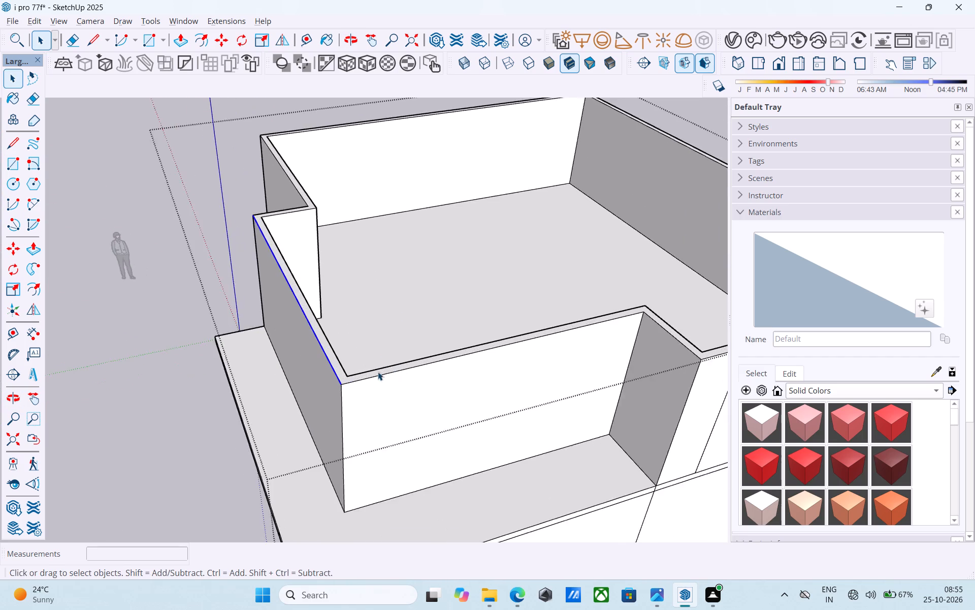
scroll(378, 372, up, 7)
scroll(318, 358, up, 1)
scroll(318, 358, down, 10)
scroll(318, 358, up, 1)
scroll(318, 358, down, 4)
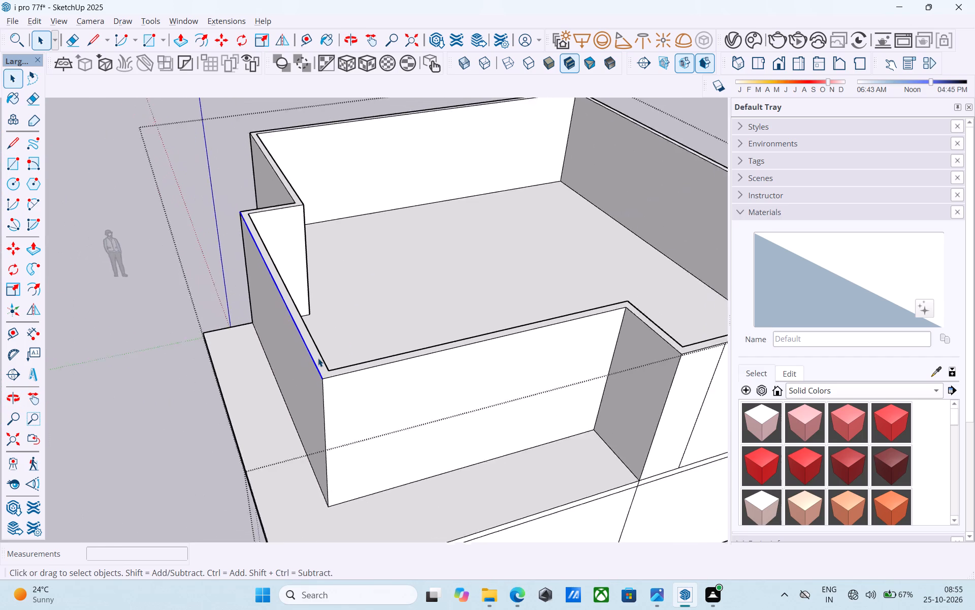
Draw a rectangle across the upper-floor wall tops from the far corner to the inner notch corner, closing the open top.
key(r)
scroll(339, 336, down, 5)
shift+middle_drag(340, 333, 159, 392)
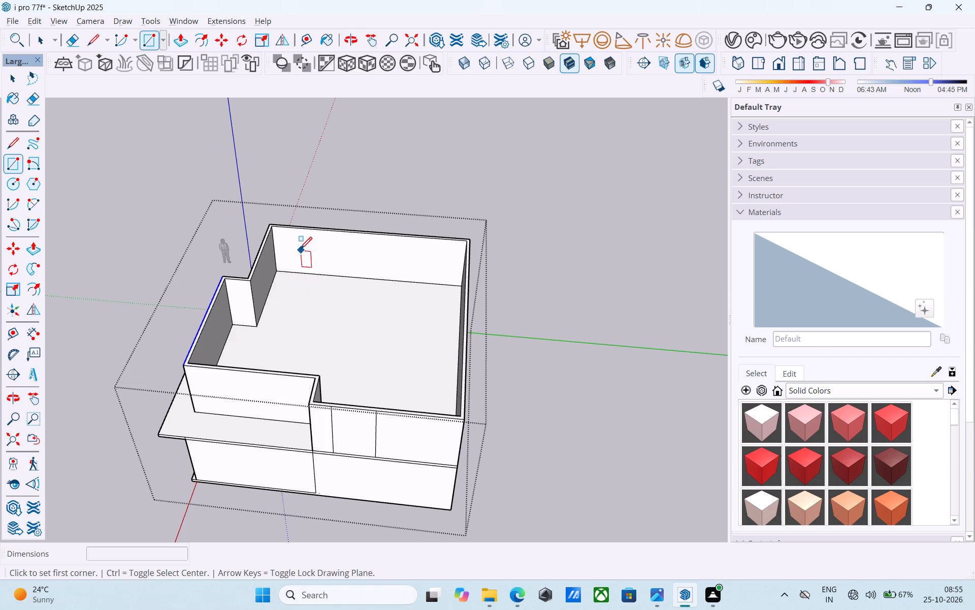
middle_drag(485, 274, 696, 256)
scroll(465, 212, up, 8)
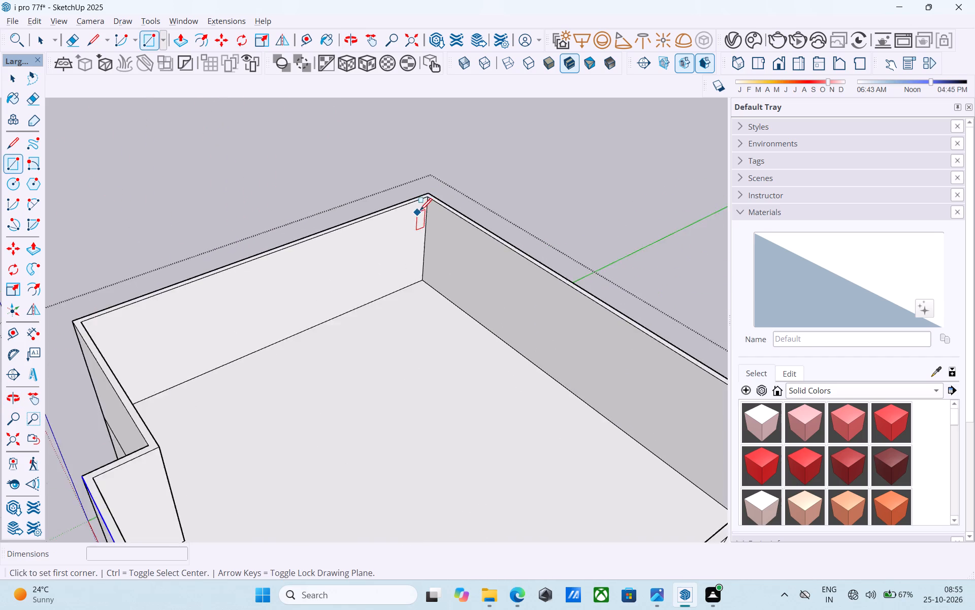
scroll(420, 211, up, 2)
click(431, 192)
scroll(431, 191, down, 7)
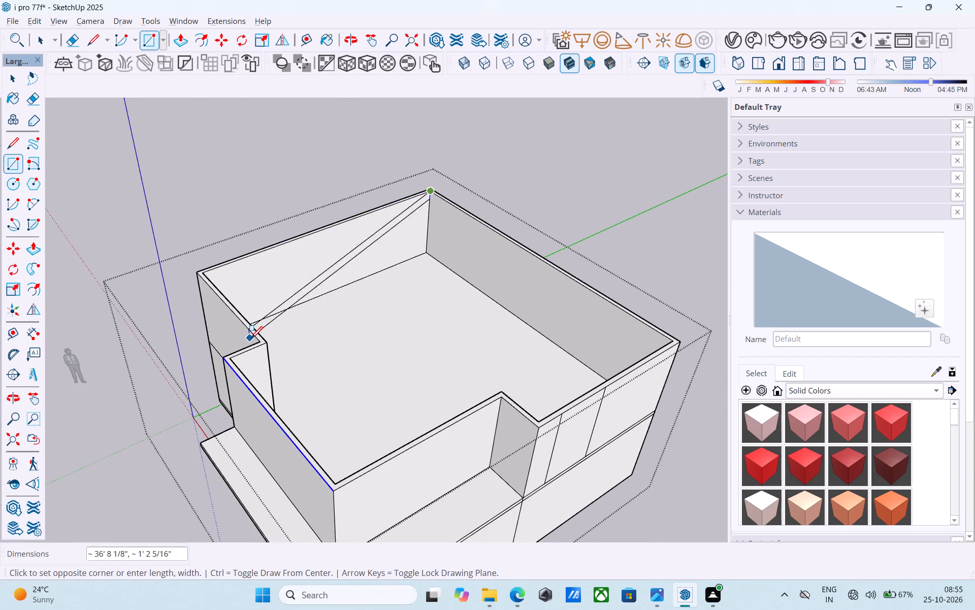
click(263, 343)
scroll(259, 339, down, 7)
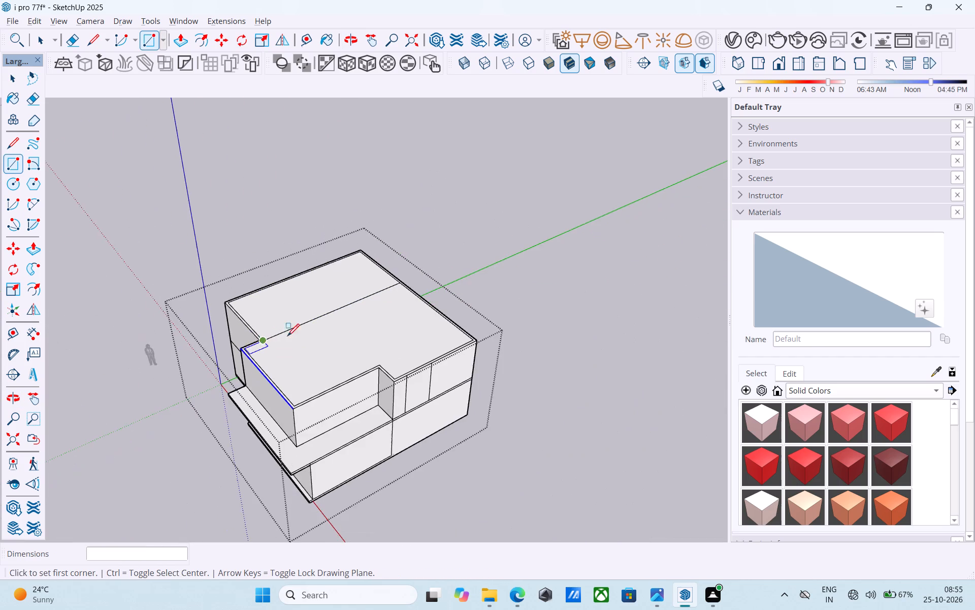
Reverse both faces closing the top of the upper floor.
scroll(316, 327, up, 5)
key(space)
click(303, 298)
right_click(303, 298)
click(351, 470)
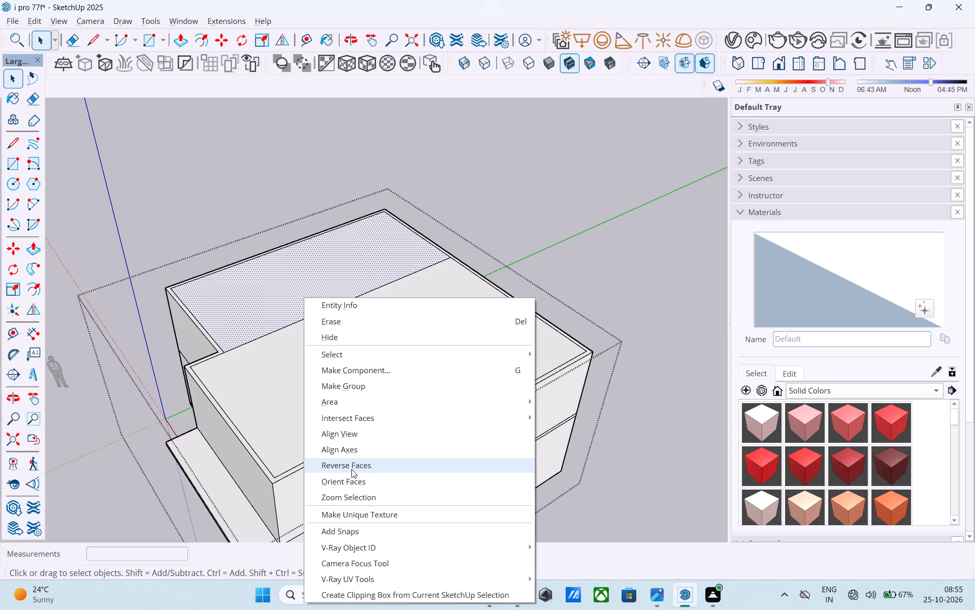
click(331, 404)
right_click(331, 403)
click(384, 269)
Examine the closed top of the upper floor and the seam between its two faces from all sides.
scroll(376, 283, down, 4)
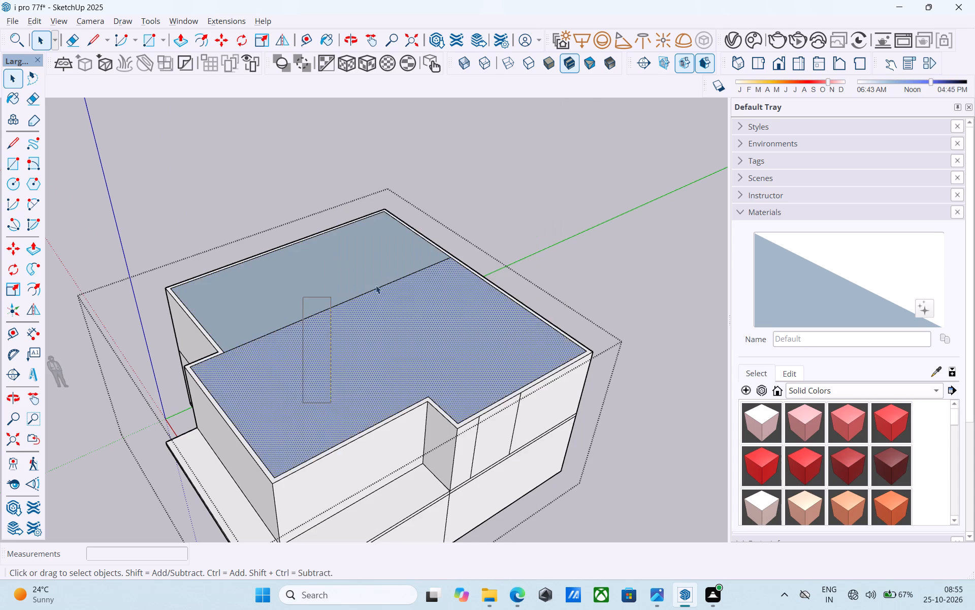
middle_drag(376, 294, 489, 304)
key(space)
scroll(474, 298, up, 4)
scroll(336, 291, down, 3)
middle_drag(389, 297, 554, 295)
scroll(571, 283, down, 2)
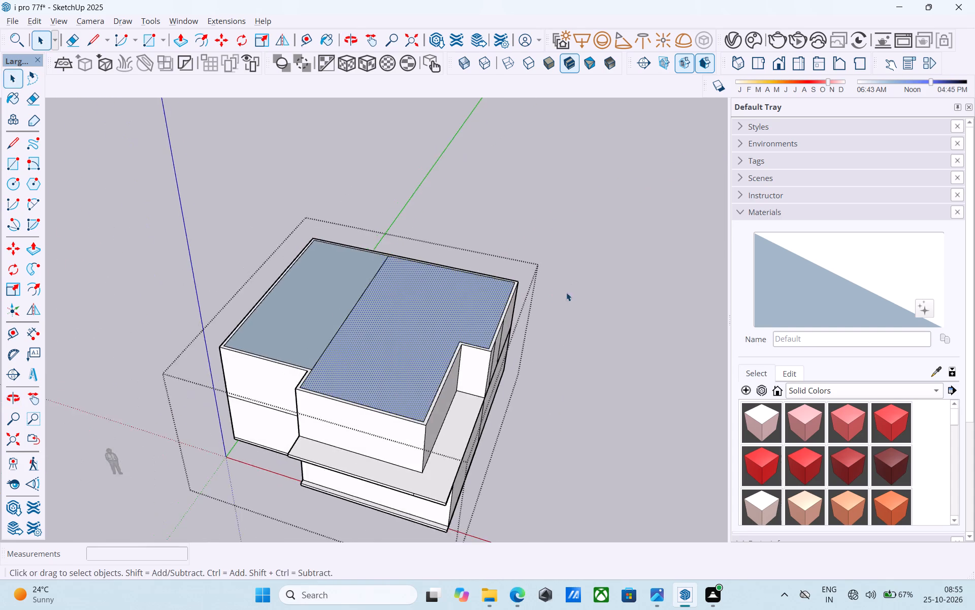
scroll(566, 292, down, 1)
middle_drag(452, 328, 89, 334)
middle_drag(447, 316, 229, 307)
scroll(327, 263, up, 9)
scroll(331, 255, down, 5)
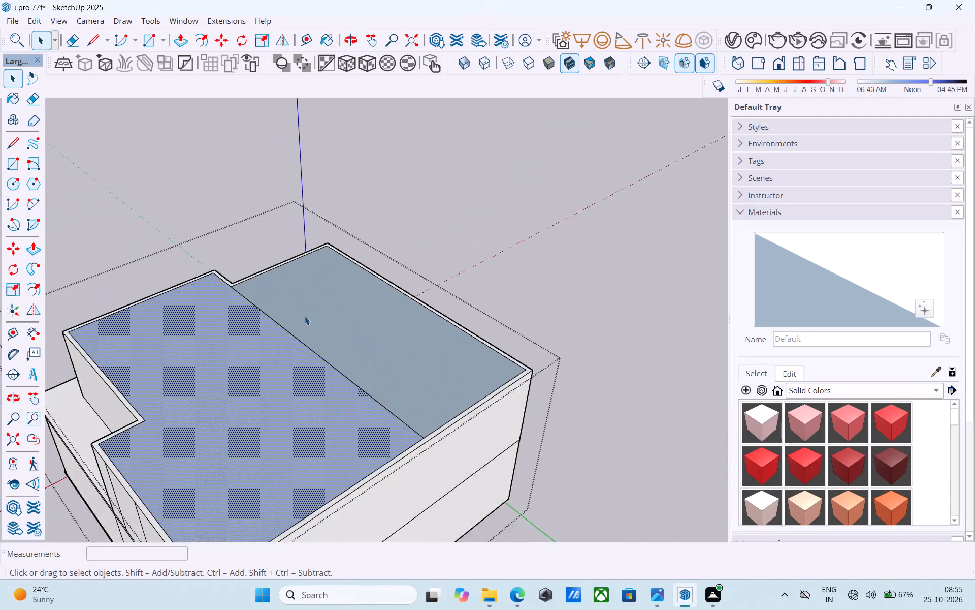
middle_drag(298, 322, 622, 317)
middle_drag(371, 316, 531, 411)
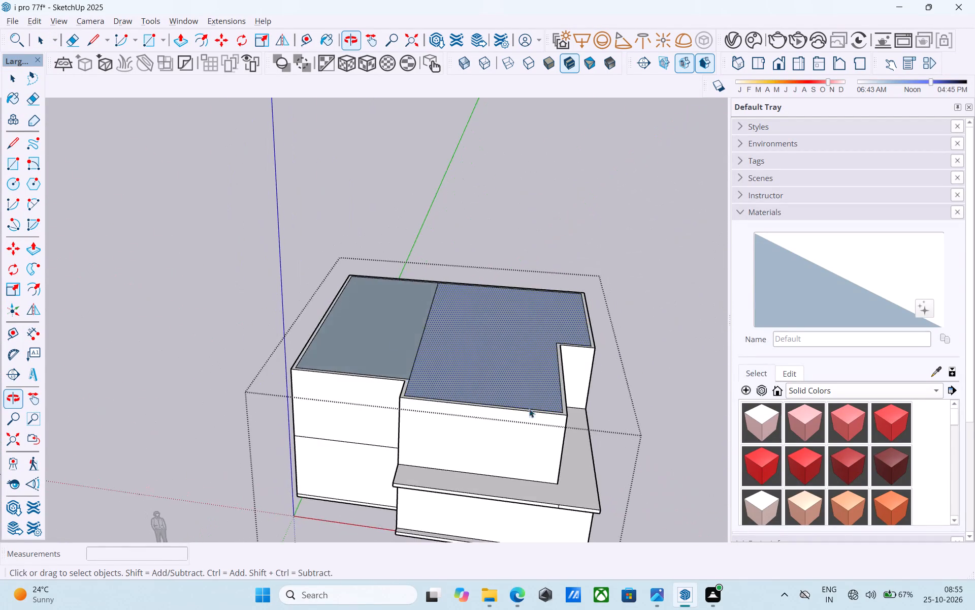
scroll(344, 303, up, 5)
scroll(377, 299, down, 3)
middle_drag(284, 321, 596, 337)
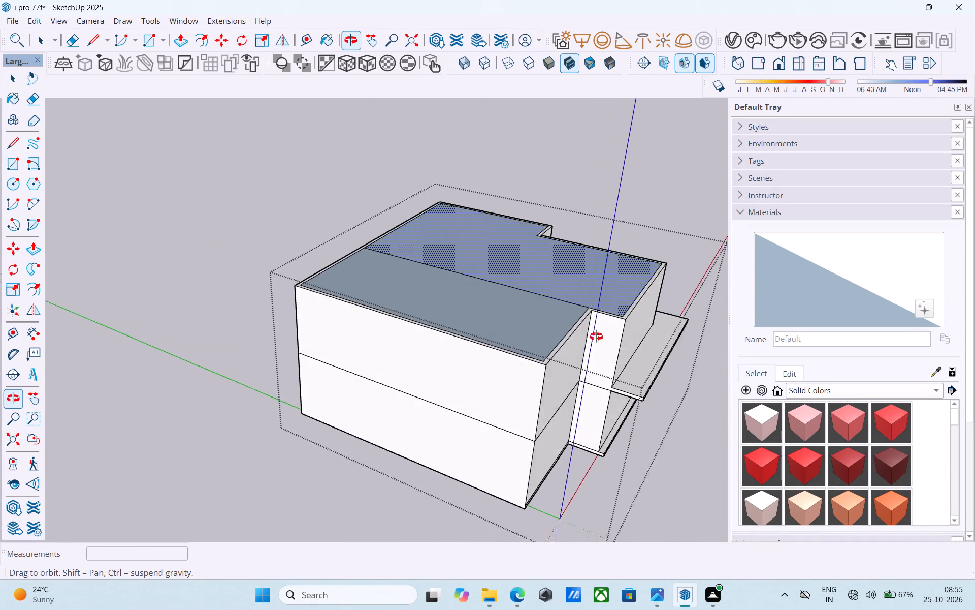
middle_drag(596, 337, 402, 312)
Draw a 6" vertical line up from the smaller roof face's corner diagonally opposite the notch.
scroll(343, 286, up, 13)
key(l)
click(328, 258)
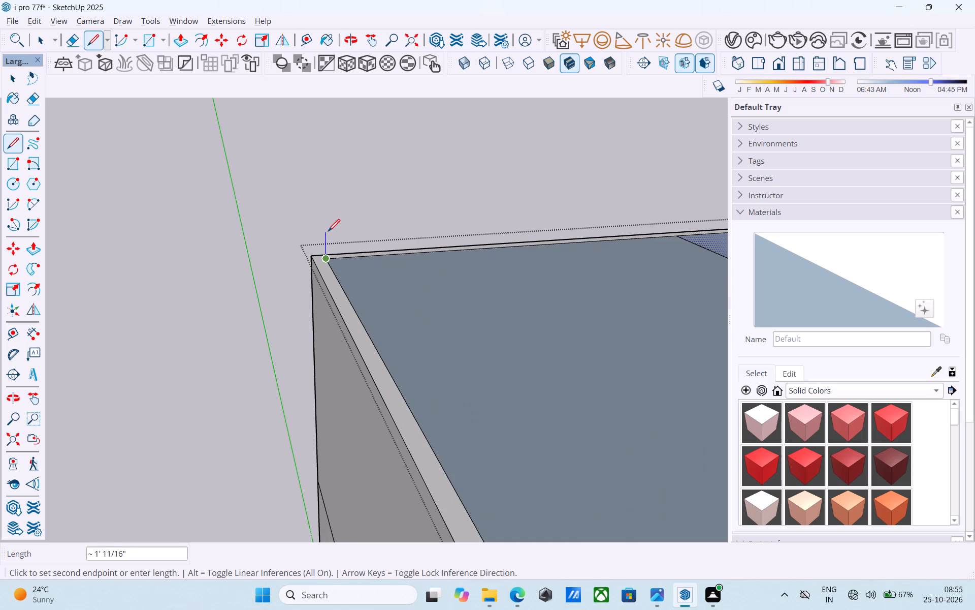
text(6")
key(Return)
key(space)
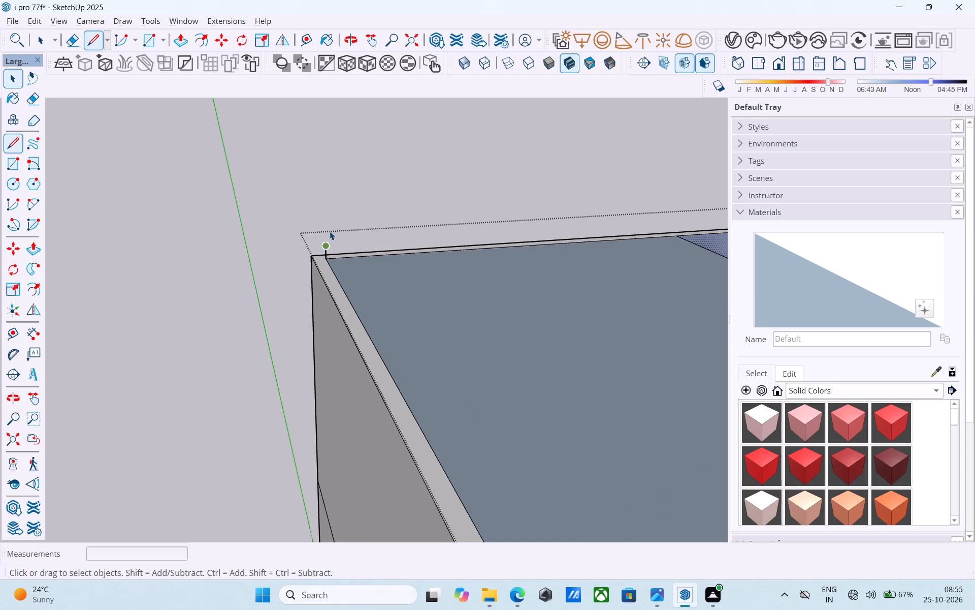
Draw a 6" vertical line up from the notch corner where the seam between the two roof faces ends.
key(l)
scroll(330, 230, down, 16)
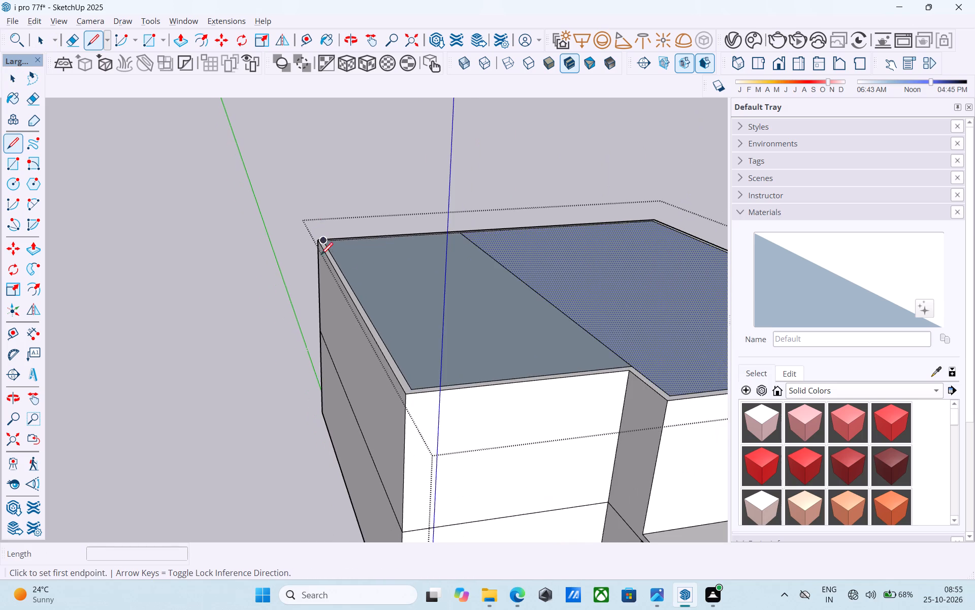
middle_drag(662, 376, 484, 365)
scroll(331, 377, up, 8)
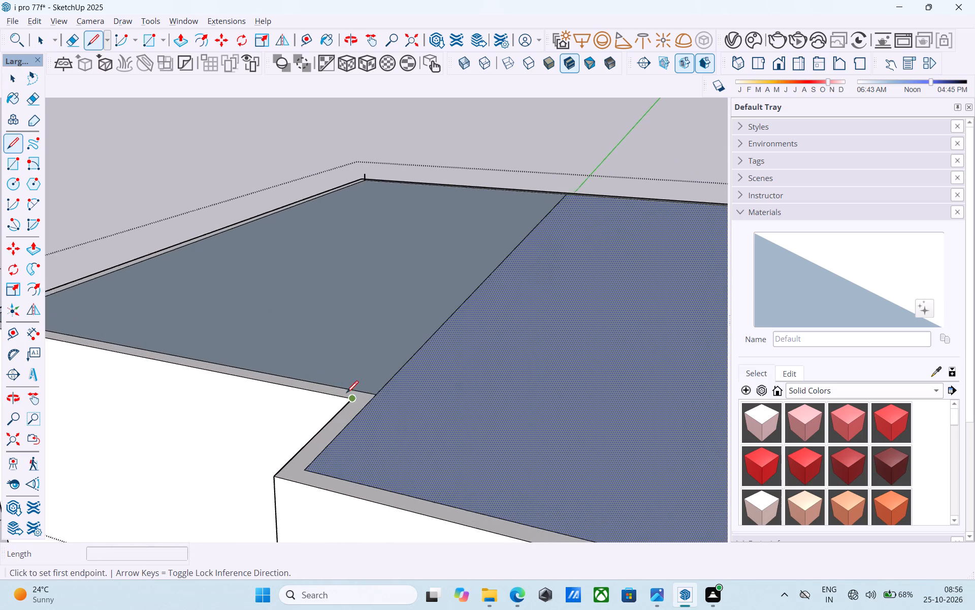
click(380, 391)
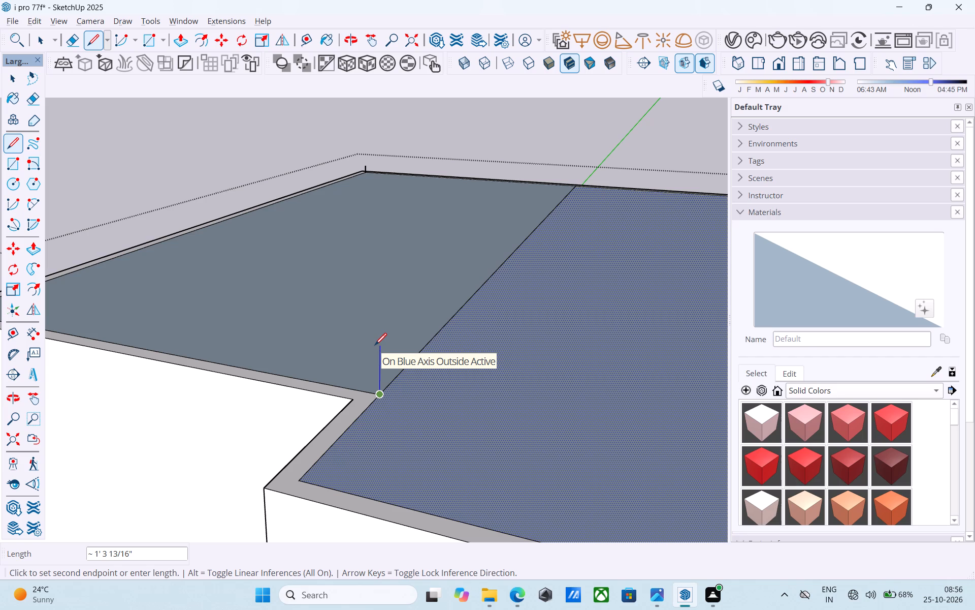
text(6")
key(Return)
key(space)
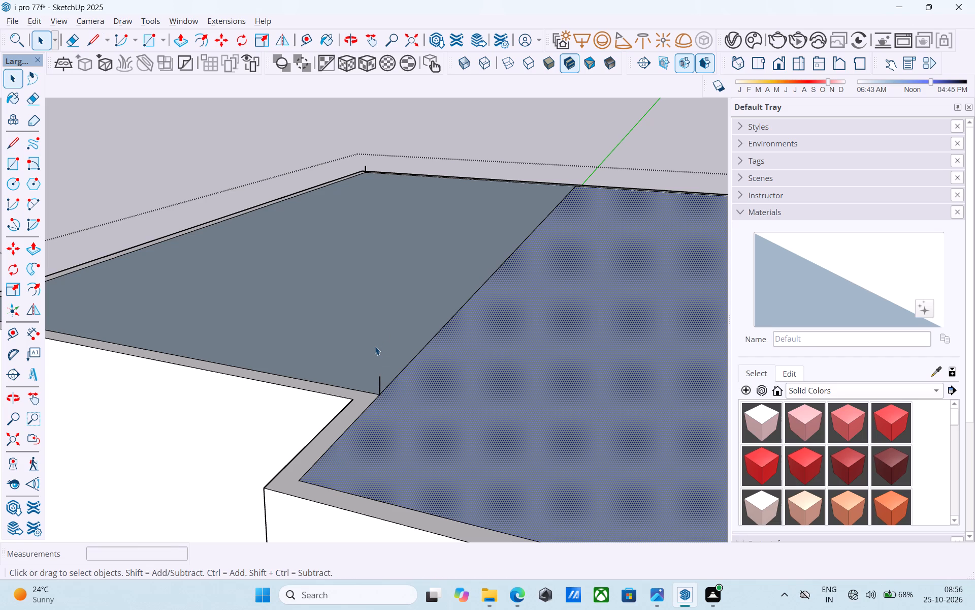
Draw a rectangle about 15' 3" by 34' 3/4" between the tops of the two 6" vertical lines, above the smaller roof face.
key(r)
scroll(364, 175, up, 10)
click(365, 162)
scroll(365, 162, down, 5)
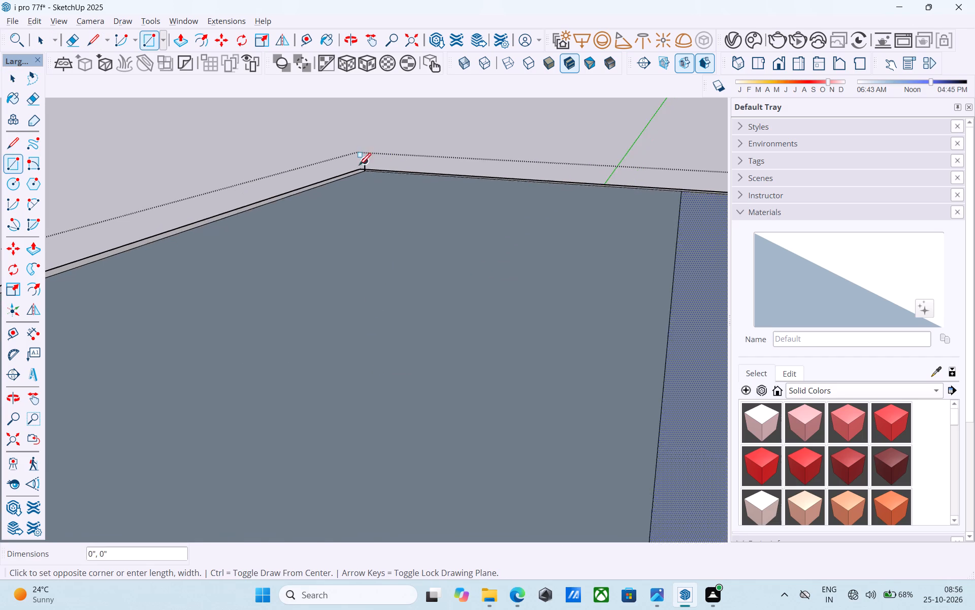
scroll(359, 166, down, 7)
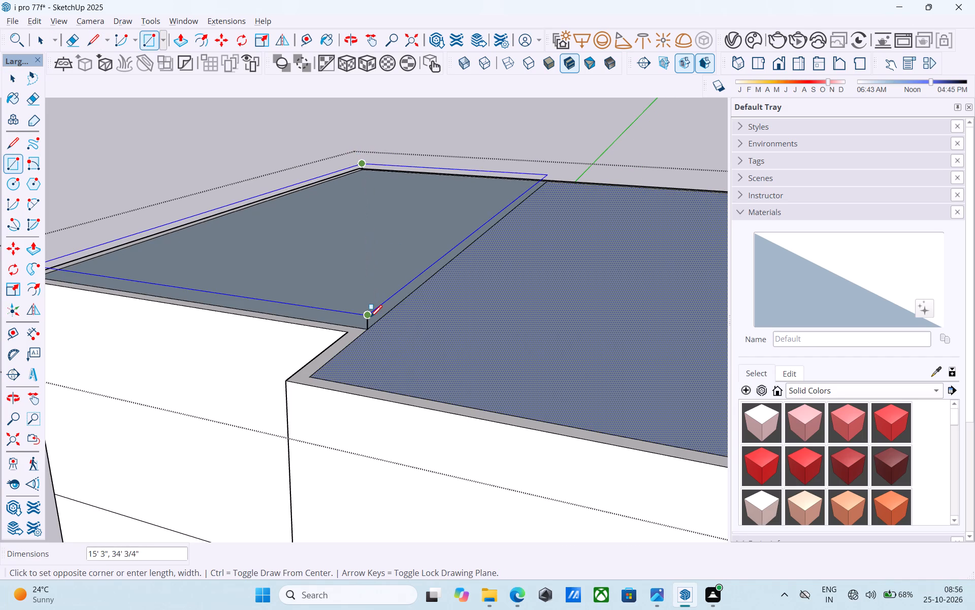
click(370, 318)
key(space)
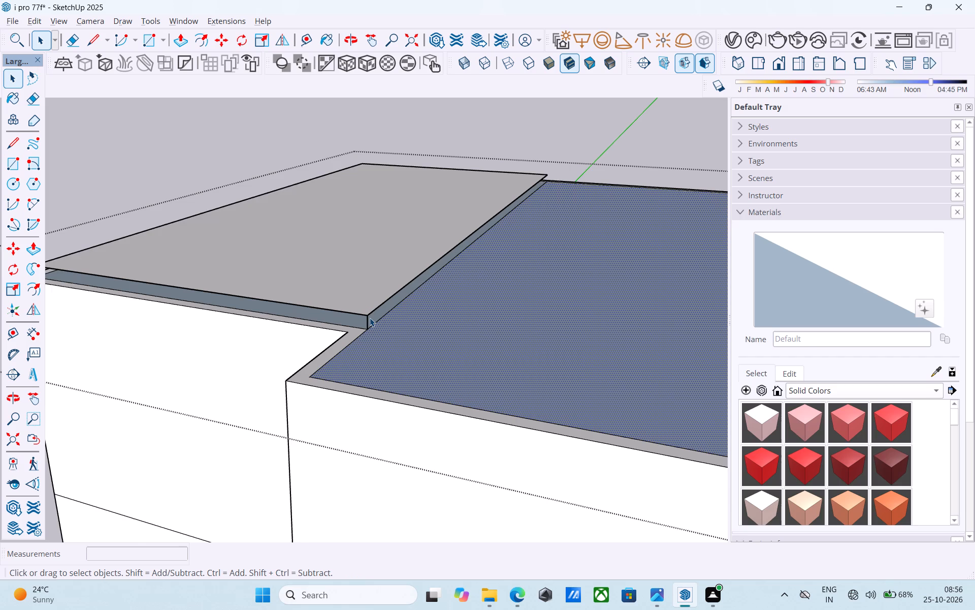
Draw a vertical line joining the raised rectangle's open front corner to the roof corner below, closing the adjoining slab sides.
scroll(370, 318, down, 1)
key(l)
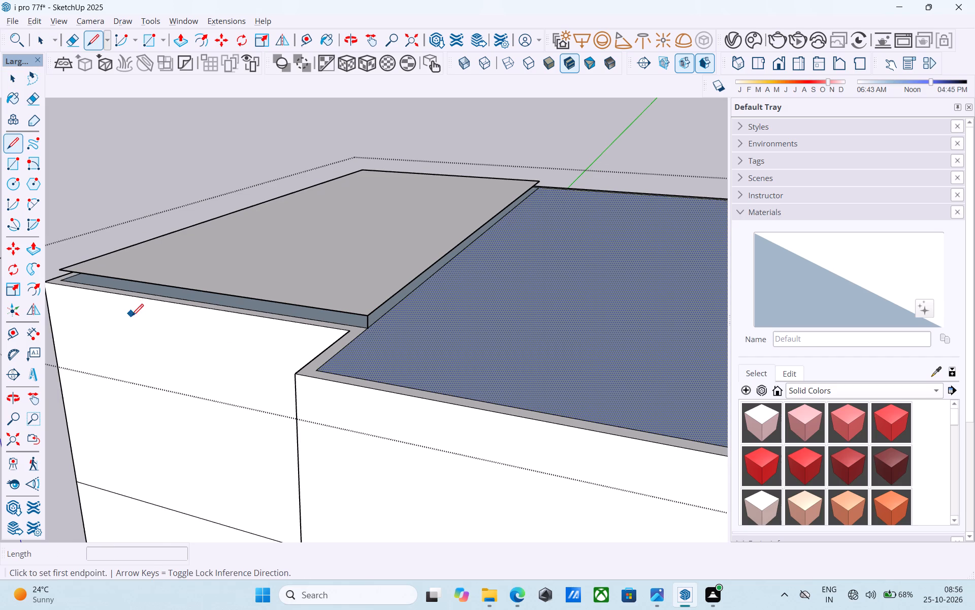
scroll(46, 279, up, 1)
scroll(46, 279, down, 1)
scroll(46, 279, up, 4)
click(62, 280)
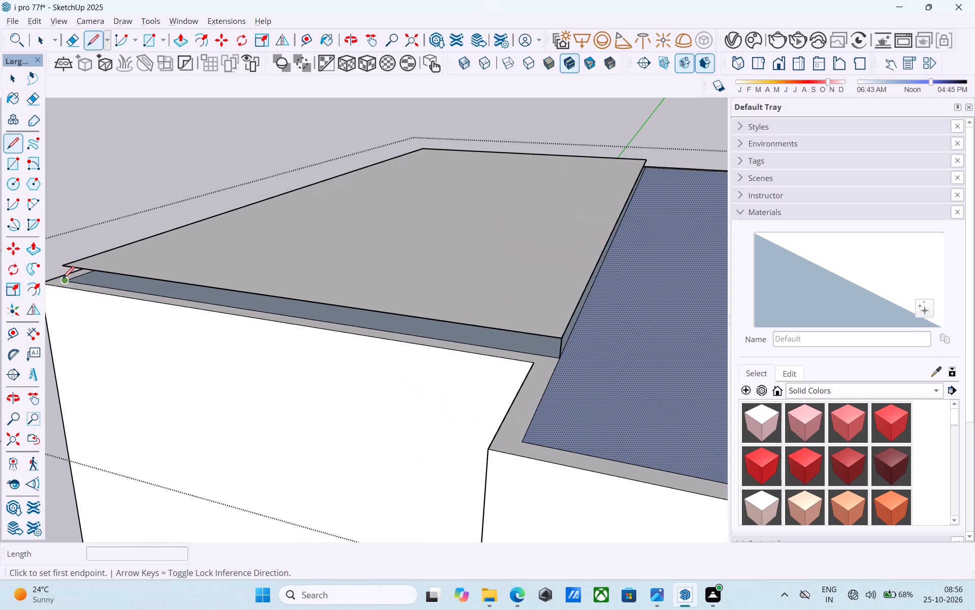
click(62, 267)
scroll(62, 267, down, 6)
key(space)
scroll(95, 270, down, 6)
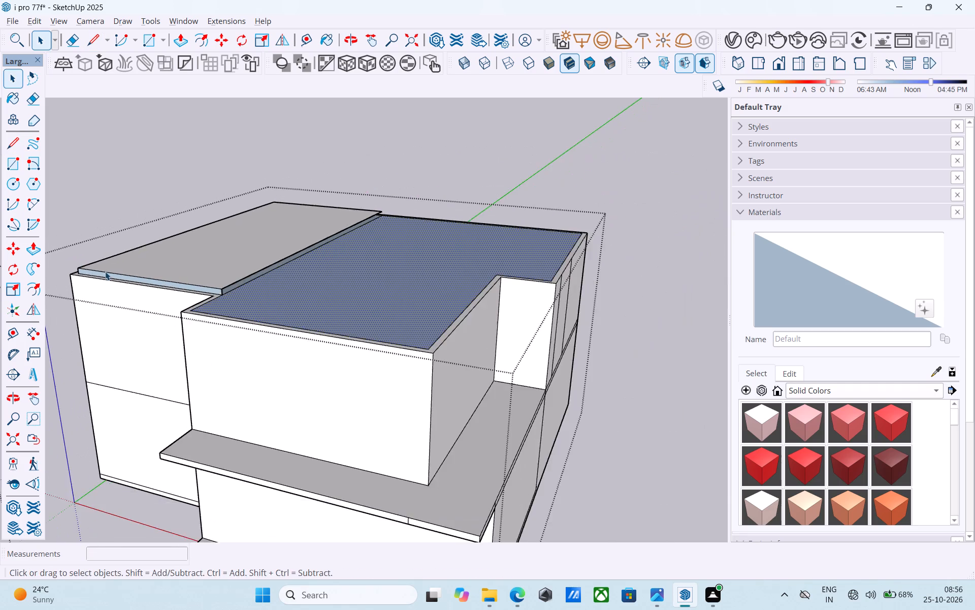
Reverse the two roof slab side faces that meet at the outer front corner.
middle_drag(109, 272, 424, 254)
scroll(349, 334, up, 16)
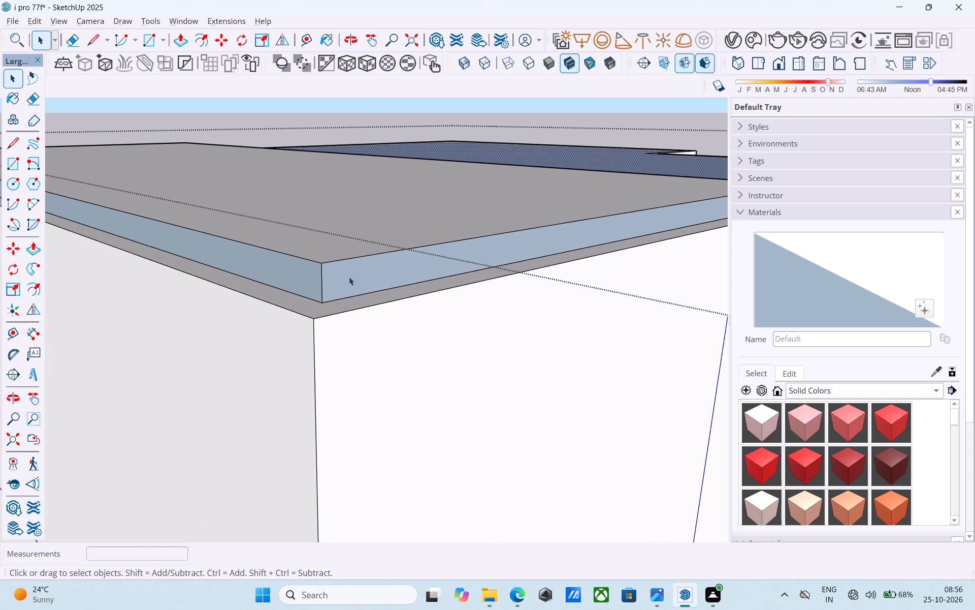
click(348, 277)
right_click(348, 277)
click(412, 446)
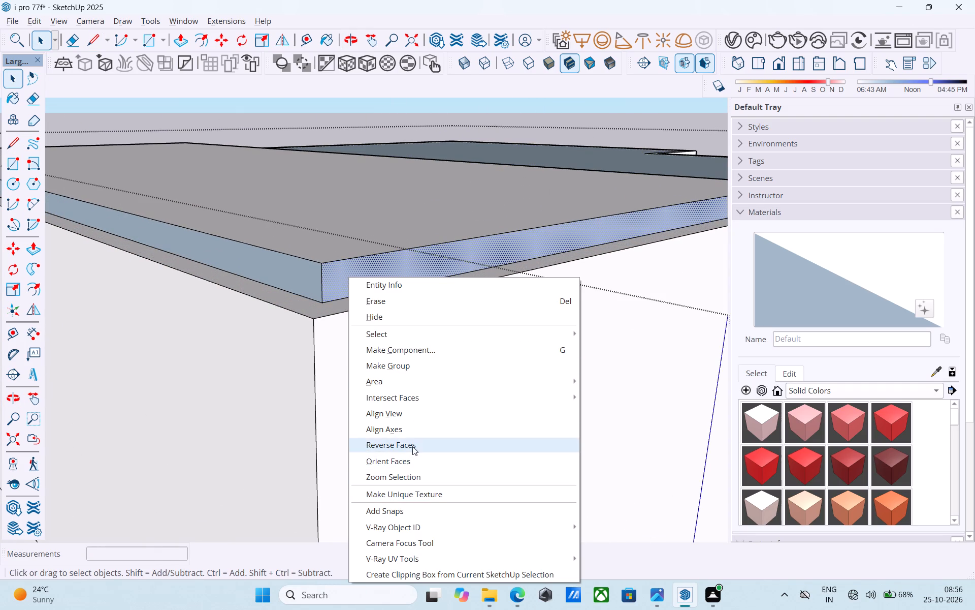
click(298, 268)
right_click(298, 268)
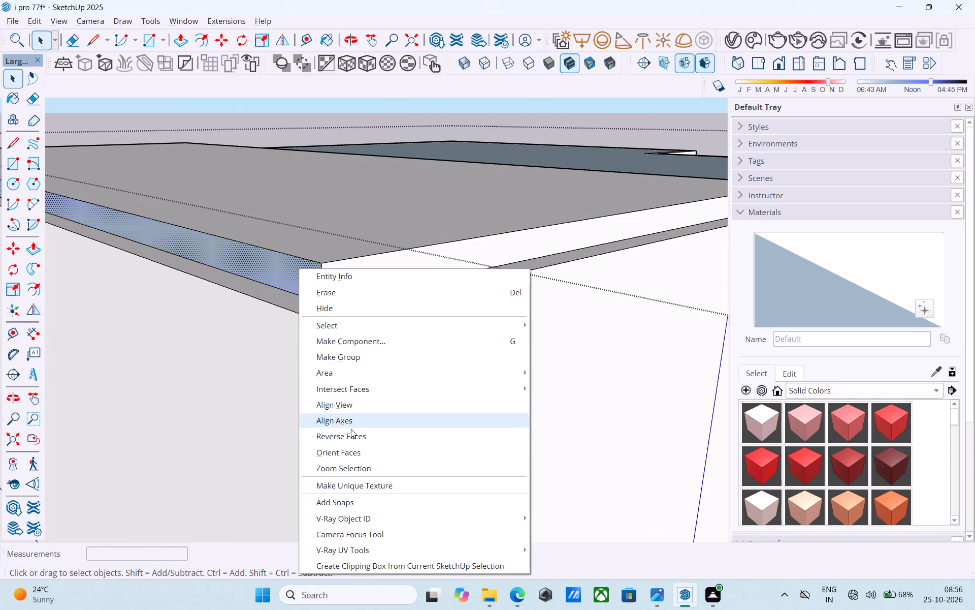
click(352, 435)
Draw a vertical line joining the raised rectangle's rear corner to the far end of the roof seam, closing the remaining sides.
scroll(352, 435, down, 12)
middle_drag(408, 353, 86, 342)
middle_drag(429, 306, 268, 291)
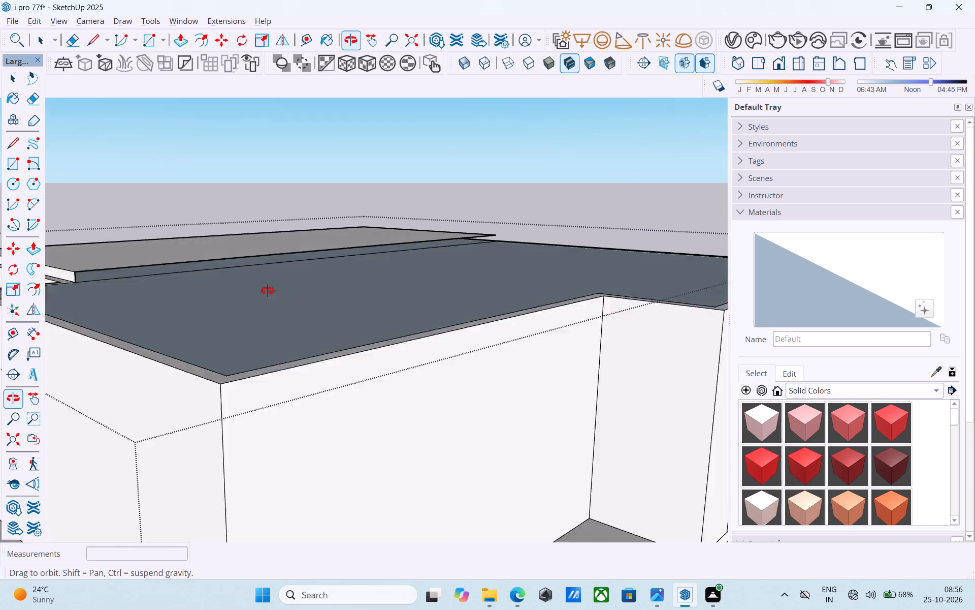
middle_drag(268, 291, 223, 290)
middle_drag(394, 231, 452, 315)
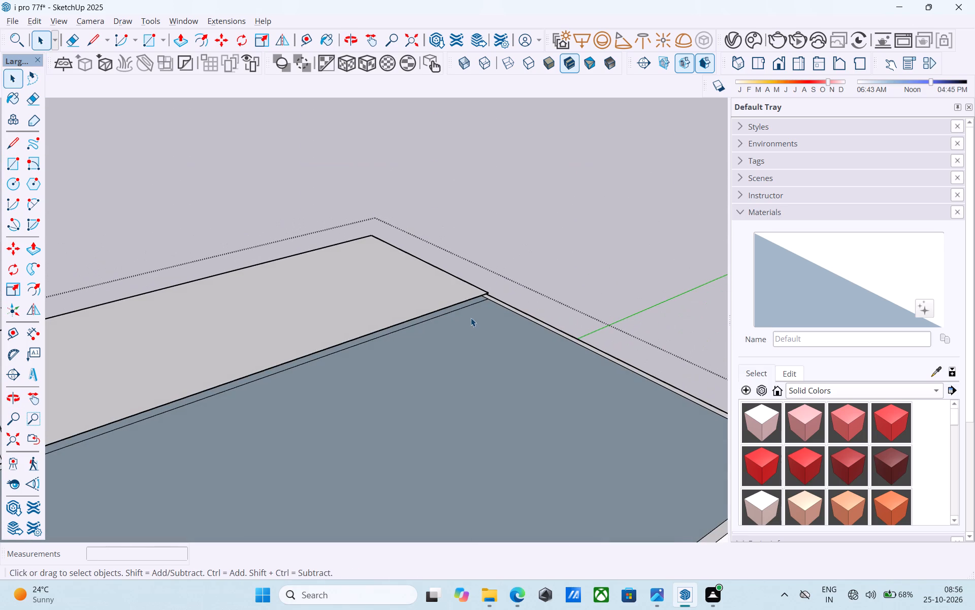
key(l)
scroll(497, 308, up, 11)
click(477, 285)
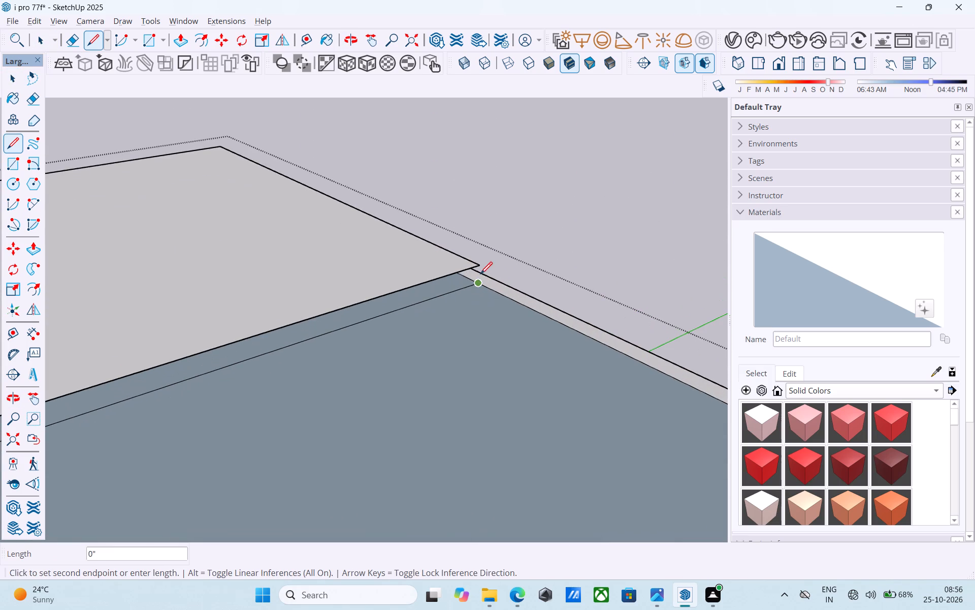
click(480, 268)
key(space)
Reverse the roof slab's rear side face and the side face running along the seam.
scroll(493, 260, down, 6)
middle_drag(489, 262, 193, 269)
scroll(190, 265, up, 3)
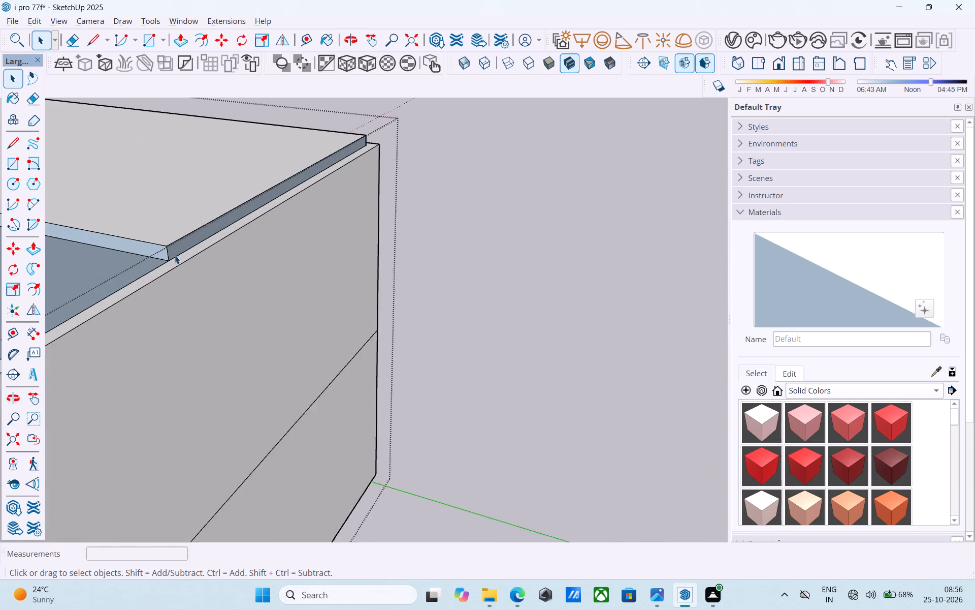
scroll(175, 255, up, 3)
click(171, 251)
right_click(171, 251)
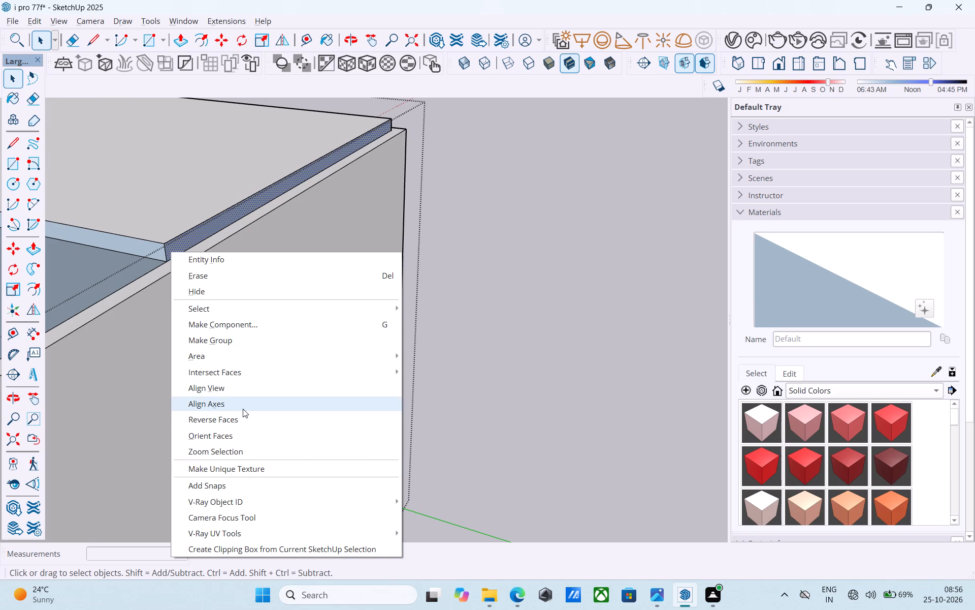
click(244, 417)
click(164, 249)
right_click(164, 249)
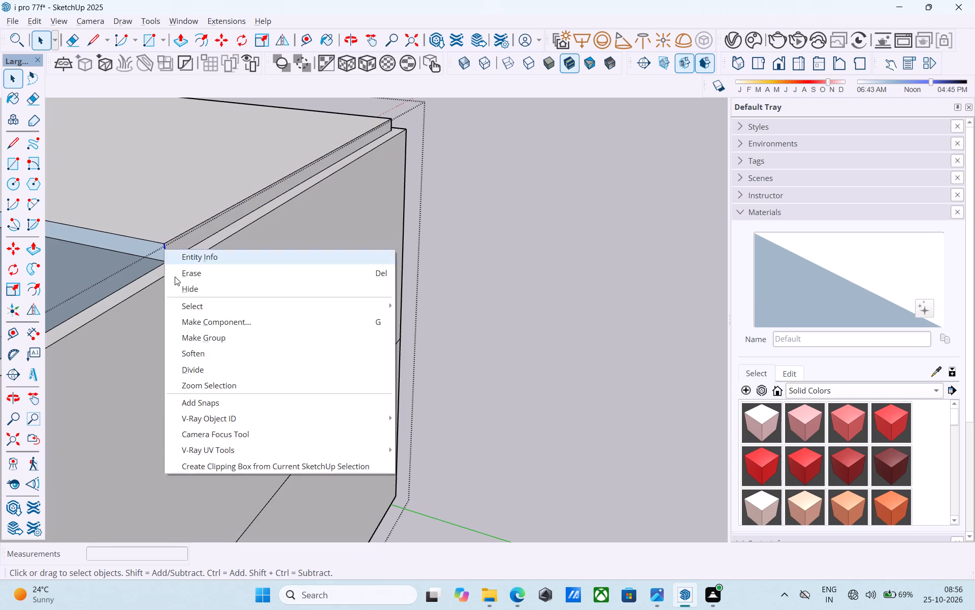
click(139, 256)
click(142, 249)
right_click(142, 249)
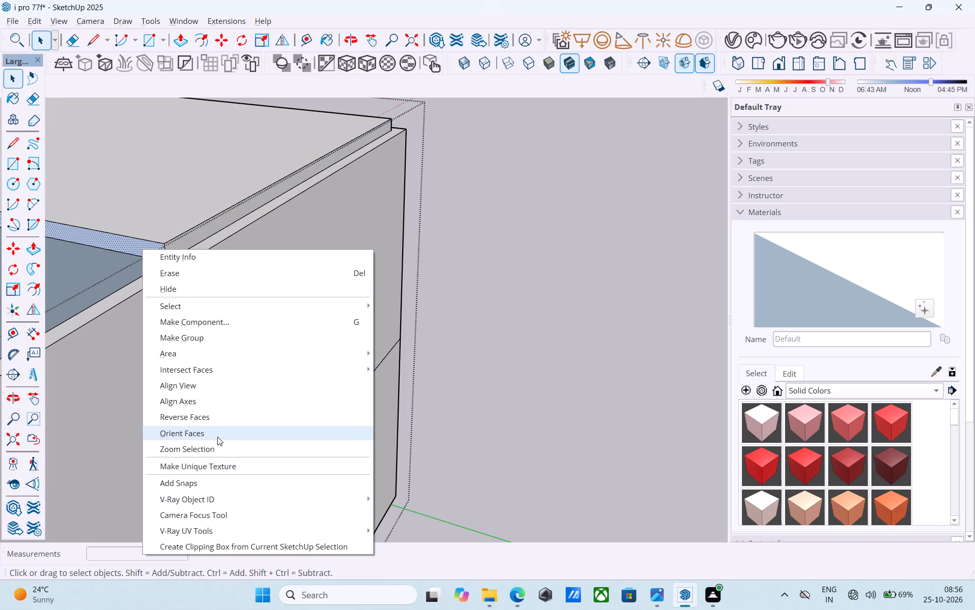
click(216, 423)
Push/Pull the roof slab's rear side face out flush with the rear wall.
key(space)
scroll(304, 380, down, 18)
middle_drag(351, 306, 101, 308)
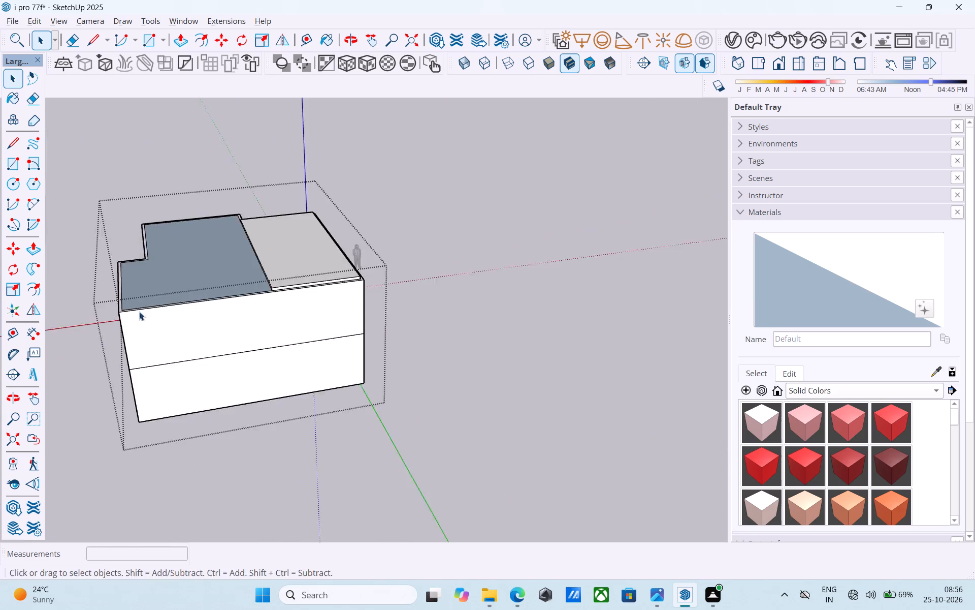
middle_drag(269, 292, 138, 294)
scroll(239, 273, up, 11)
click(272, 260)
scroll(272, 260, up, 5)
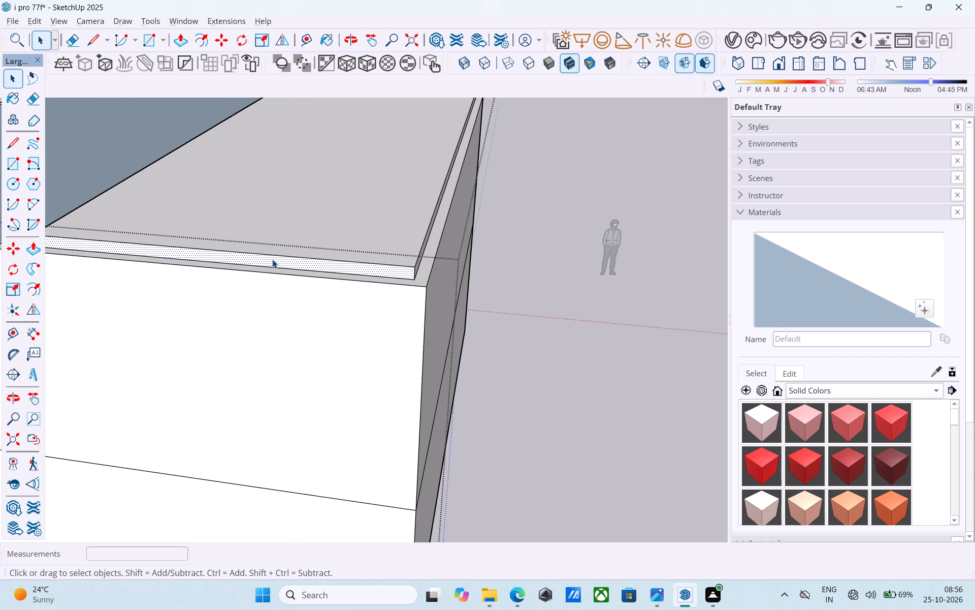
key(p)
click(272, 259)
click(262, 307)
Push/Pull the roof slab's long side face opposite the seam out flush with the outer wall below.
scroll(333, 275, down, 5)
middle_drag(388, 257, 179, 243)
key(space)
middle_drag(338, 246, 198, 240)
scroll(259, 241, up, 9)
click(188, 178)
key(p)
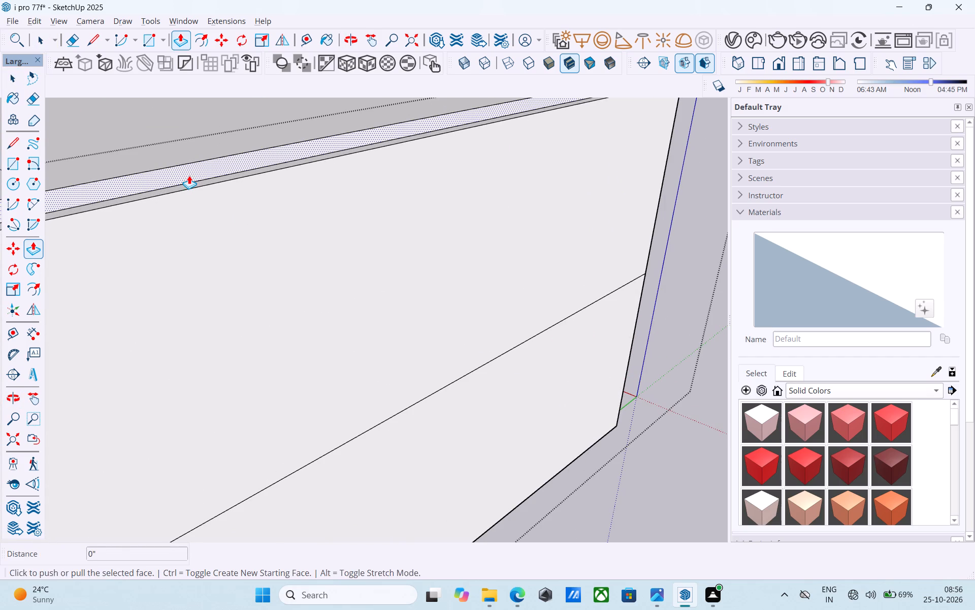
click(189, 175)
click(203, 206)
key(space)
Push/Pull the roof slab's front side face beside the notch out 6", flush with the wall below.
scroll(207, 206, down, 17)
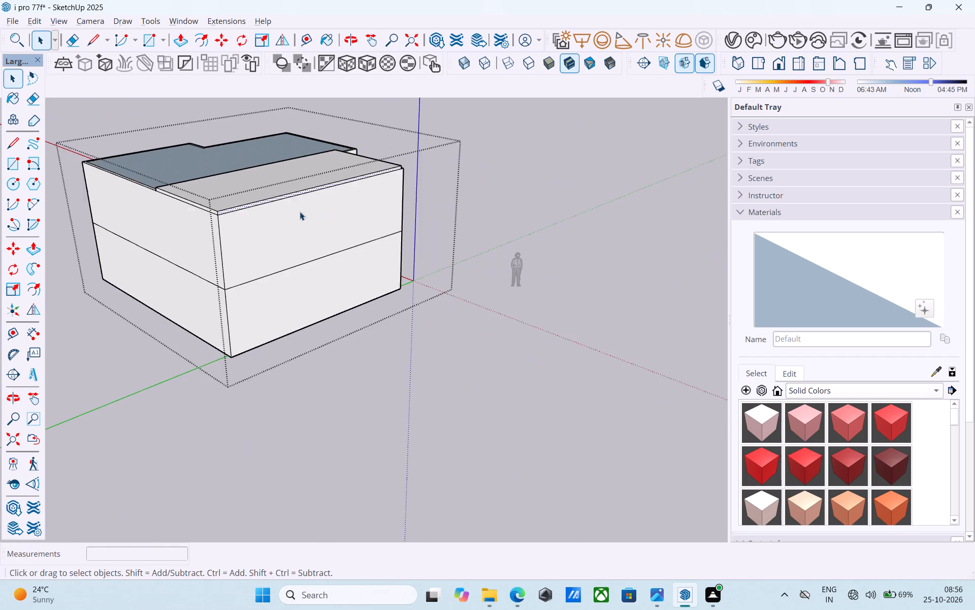
middle_drag(273, 211, 619, 194)
middle_drag(391, 230, 701, 232)
scroll(208, 216, up, 4)
scroll(203, 215, down, 4)
middle_drag(222, 219, 360, 224)
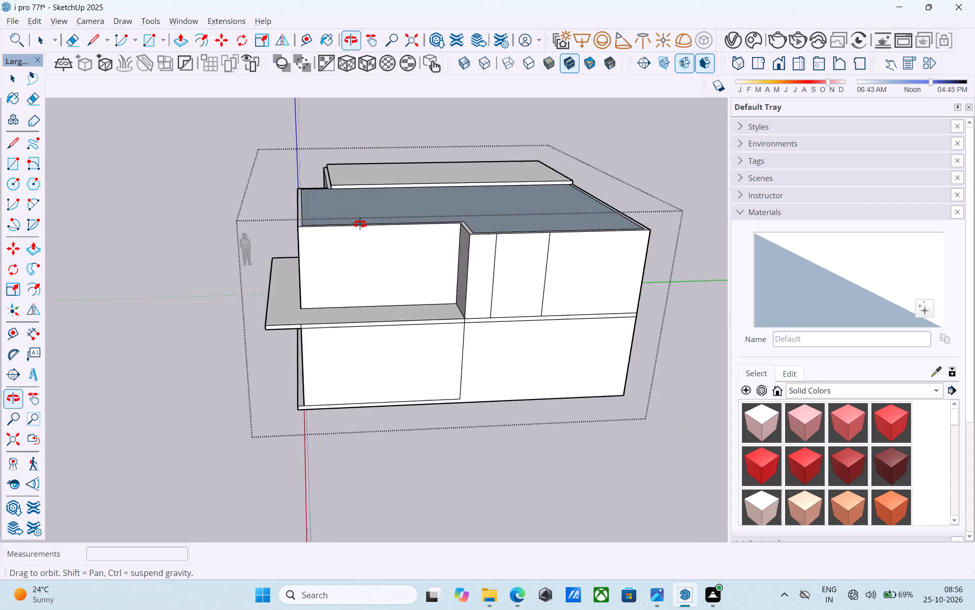
middle_drag(360, 224, 851, 234)
scroll(353, 225, up, 11)
click(345, 164)
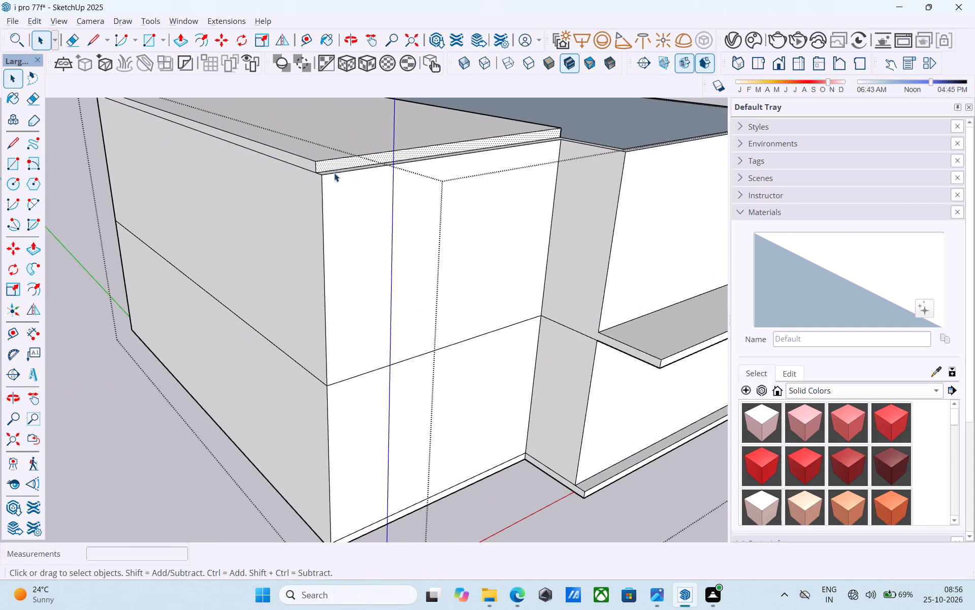
key(p)
click(333, 161)
click(345, 212)
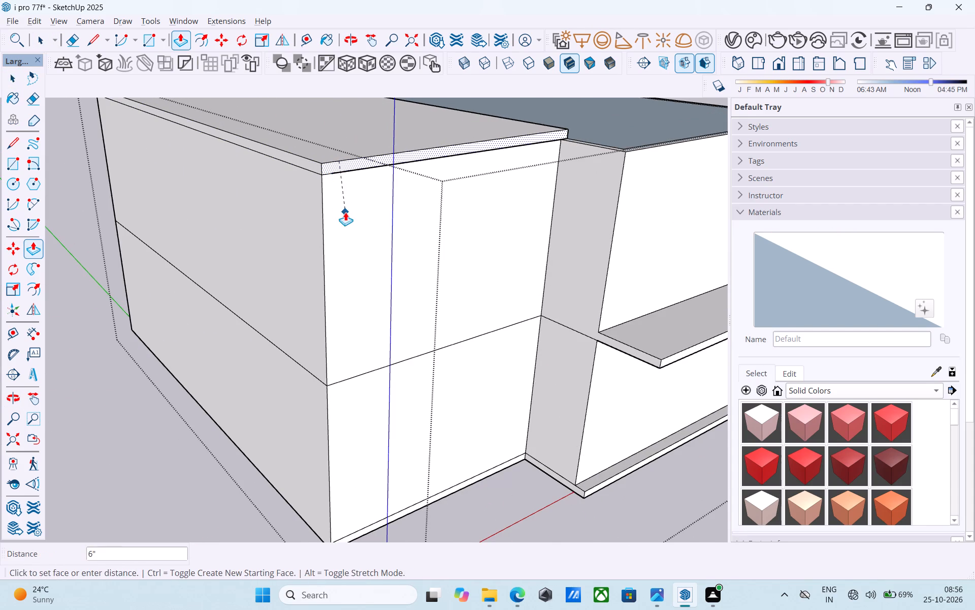
key(space)
Push/Pull the roof slab's seam-side face 19' across the larger roof face to the upper wall beside the projecting slab.
scroll(284, 198, down, 4)
scroll(280, 198, up, 1)
scroll(280, 198, down, 7)
middle_drag(424, 218, 93, 221)
middle_drag(316, 227, 183, 221)
scroll(156, 207, down, 6)
middle_drag(233, 229, 234, 253)
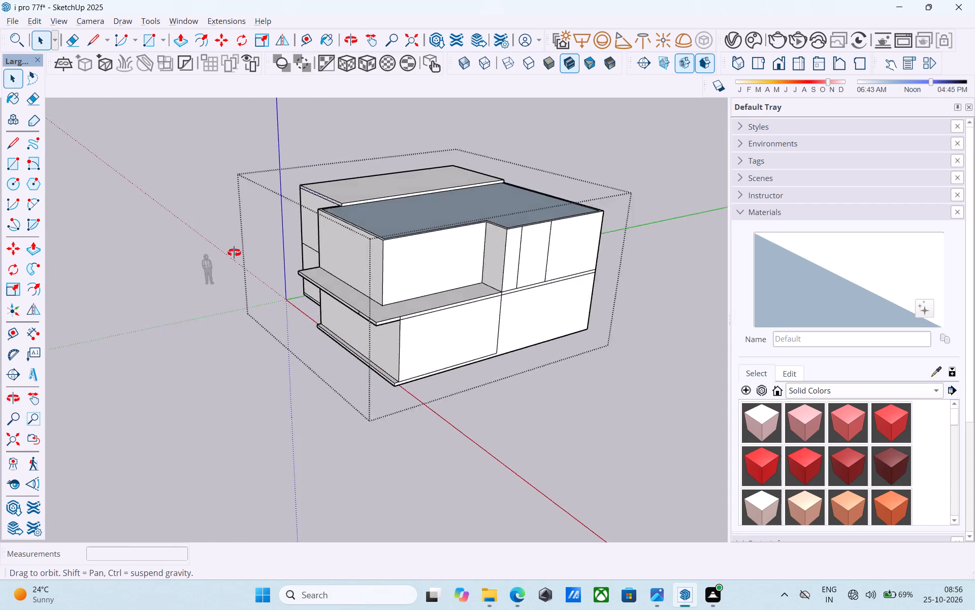
middle_drag(234, 253, 149, 358)
scroll(135, 199, down, 5)
middle_drag(329, 222, 405, 201)
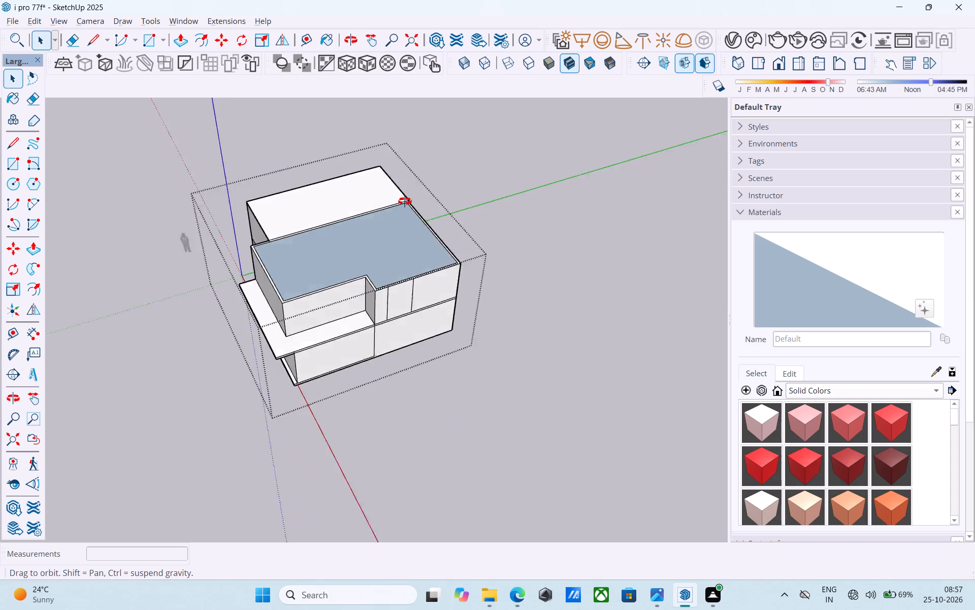
middle_drag(405, 201, 495, 188)
scroll(412, 276, up, 8)
middle_drag(420, 247, 500, 158)
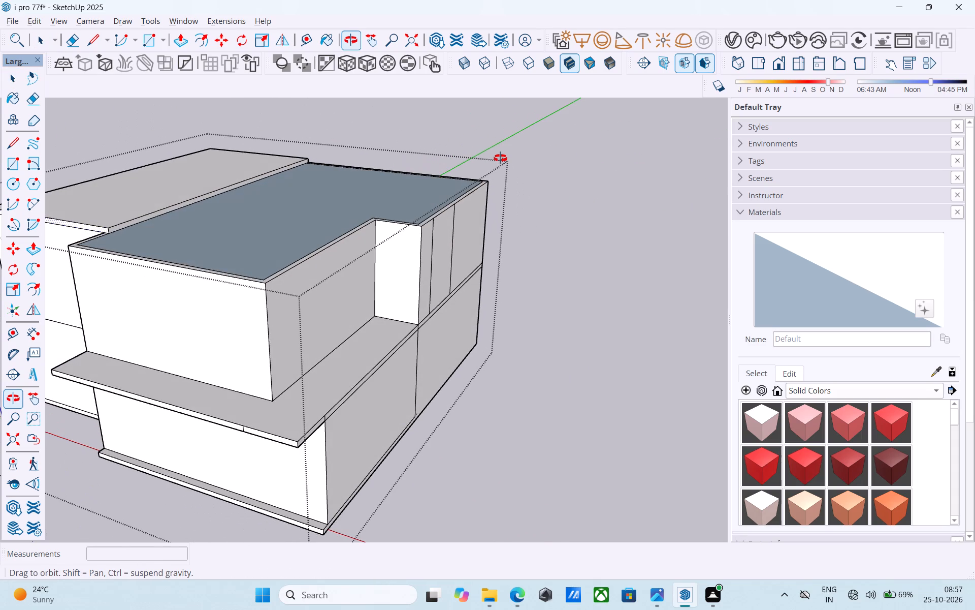
middle_drag(500, 158, 288, 178)
scroll(285, 176, up, 4)
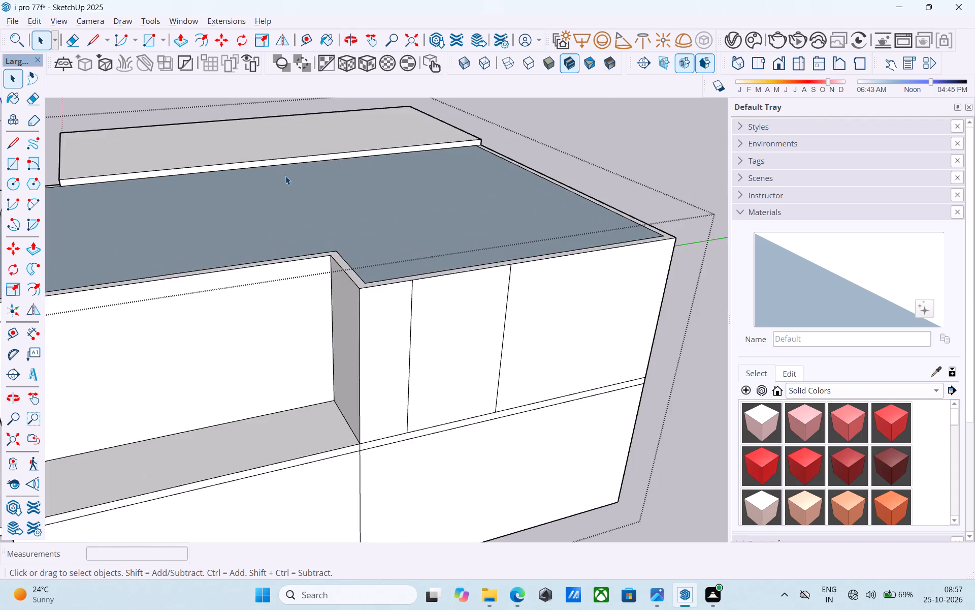
scroll(285, 176, up, 3)
click(286, 158)
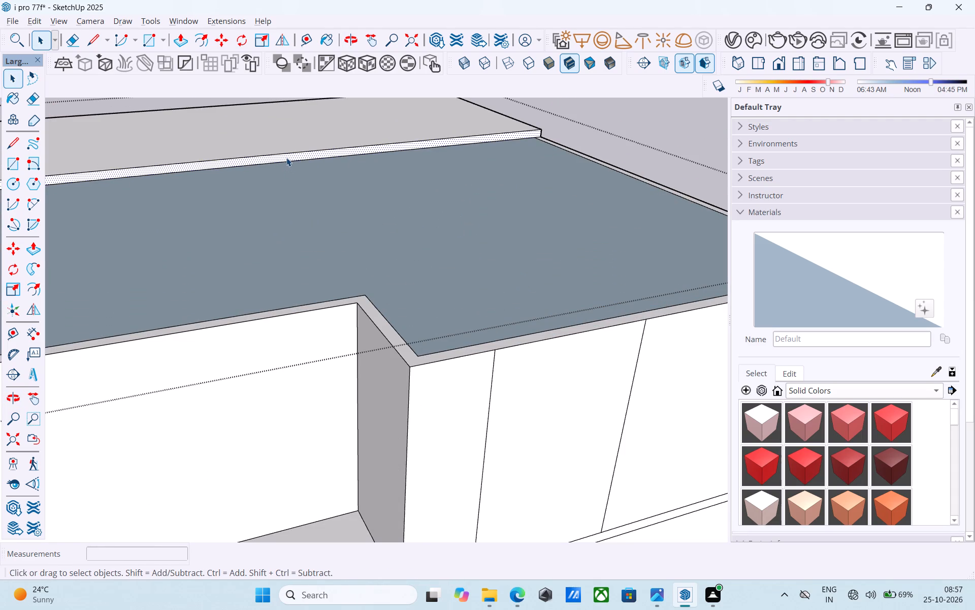
key(p)
click(286, 158)
scroll(290, 165, down, 4)
click(312, 250)
scroll(425, 186, down, 3)
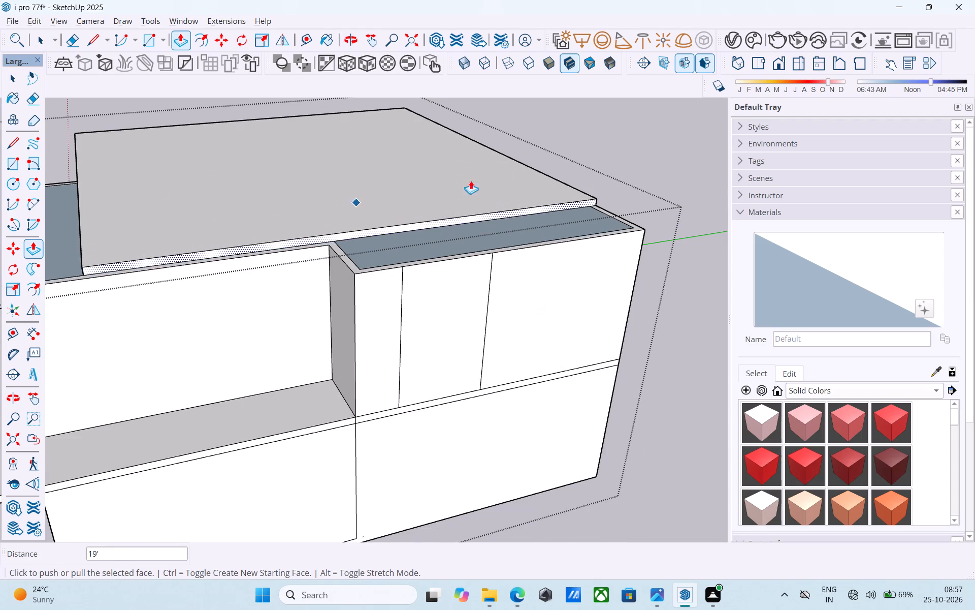
scroll(471, 180, down, 5)
middle_drag(351, 176, 491, 169)
scroll(408, 201, up, 6)
key(space)
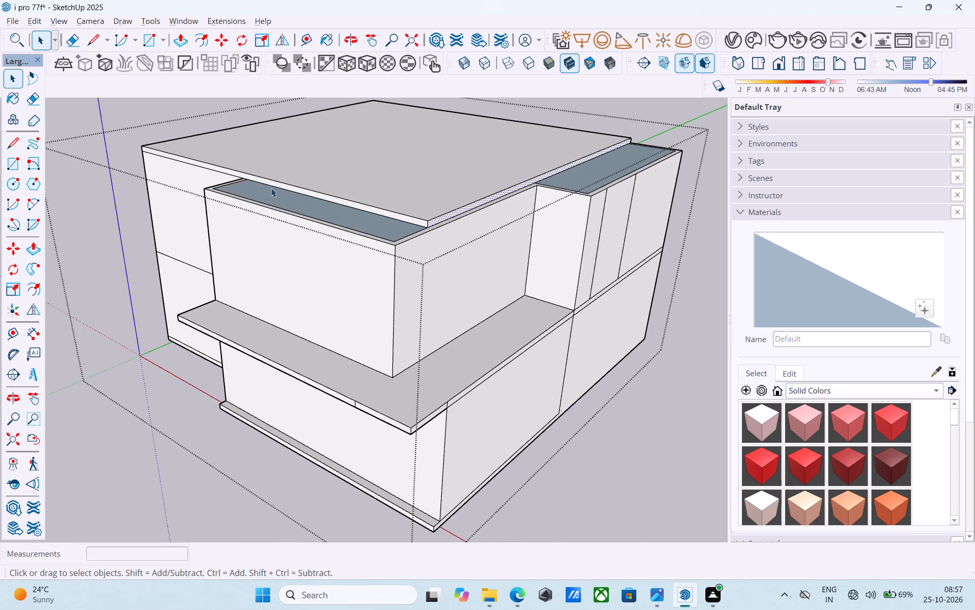
Draw a vertical line across the roof slab's front edge face at the inner corner of the notch.
middle_drag(270, 185, 435, 219)
key(l)
scroll(313, 213, up, 6)
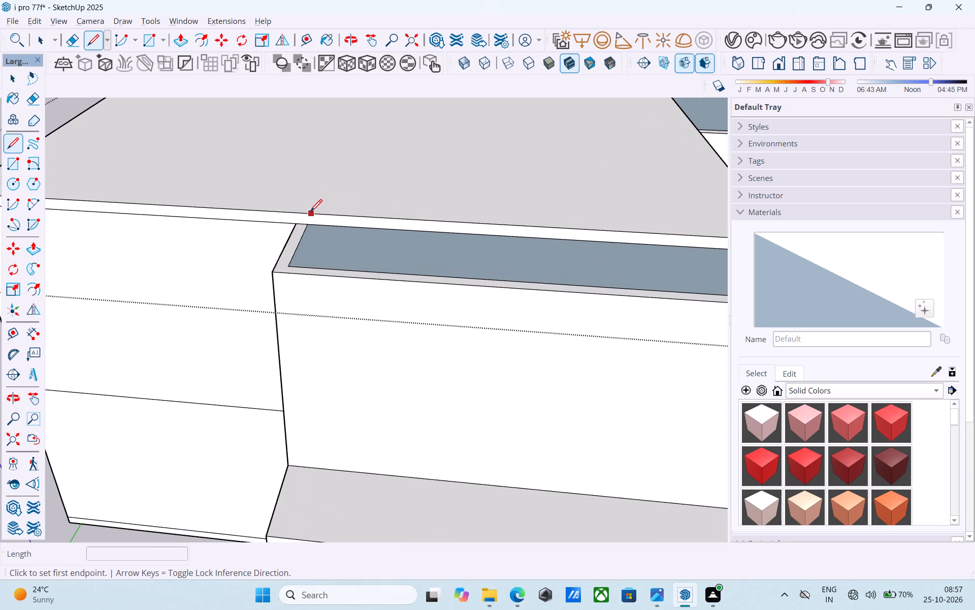
click(293, 223)
click(294, 211)
key(space)
Push/Pull the split-off part of the roof slab's front edge out flush with the projecting upper front wall.
click(317, 218)
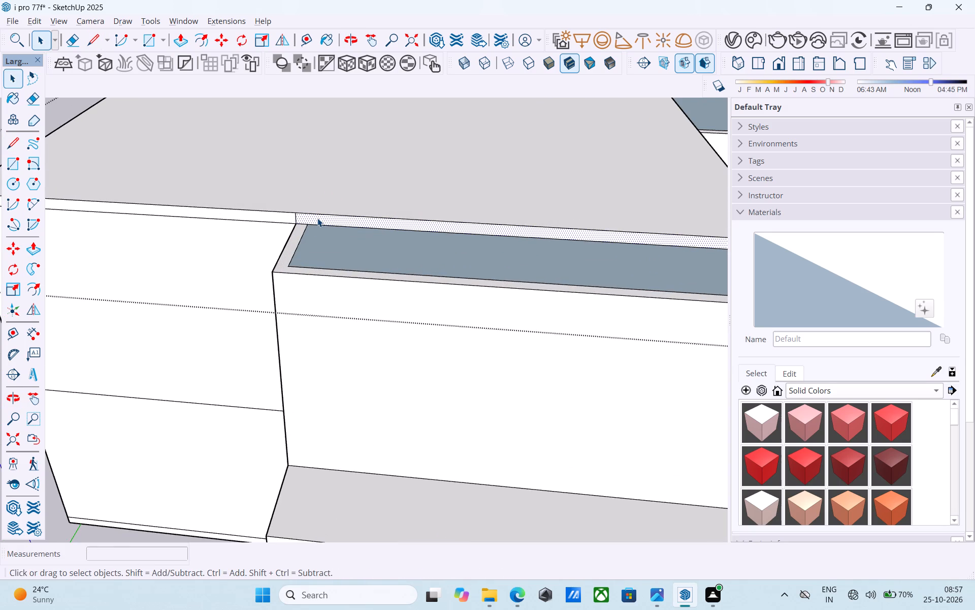
key(p)
click(317, 218)
click(333, 210)
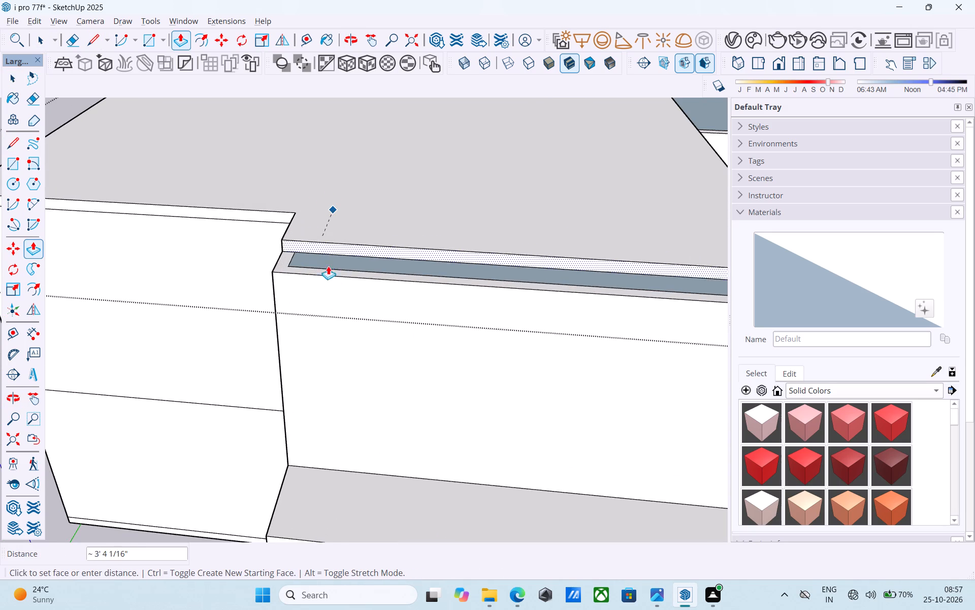
click(319, 294)
scroll(224, 224, down, 7)
key(space)
middle_drag(490, 208, 246, 177)
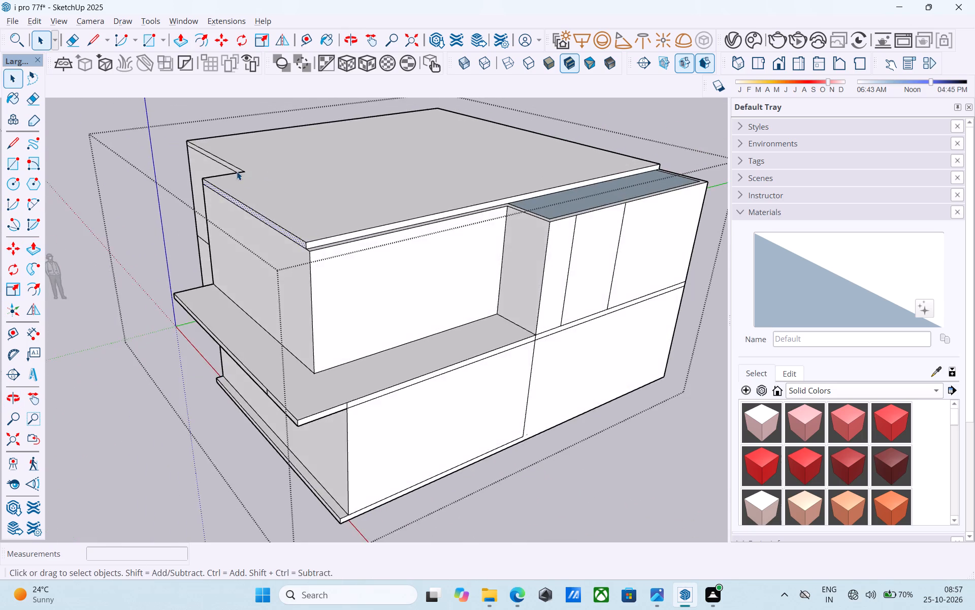
scroll(237, 171, down, 5)
middle_drag(387, 206, 111, 222)
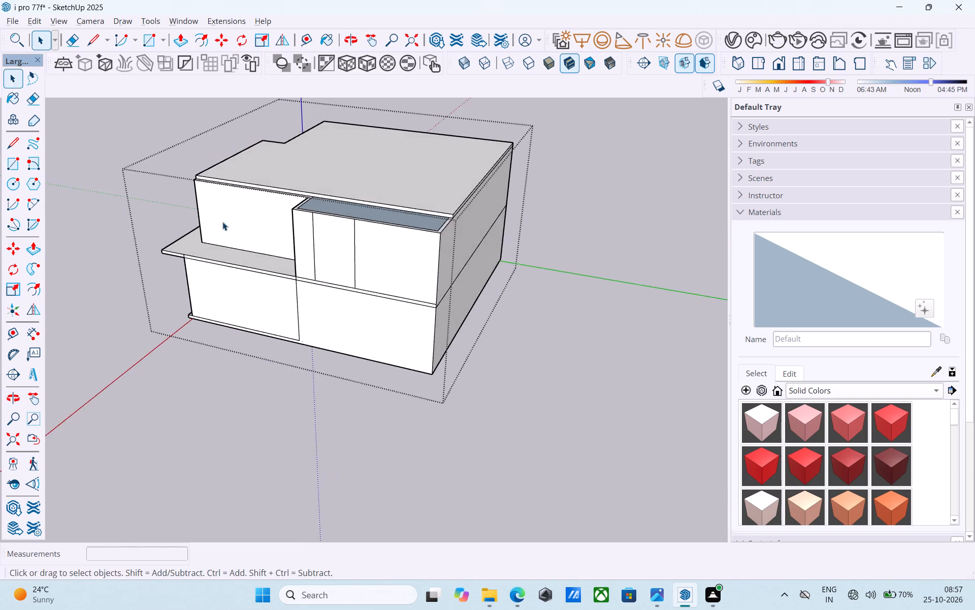
Push/Pull the roof slab's edge face on the panelled side out flush with the recessed upper wall above the wraparound slab.
middle_drag(287, 204, 405, 199)
key(l)
scroll(397, 197, up, 15)
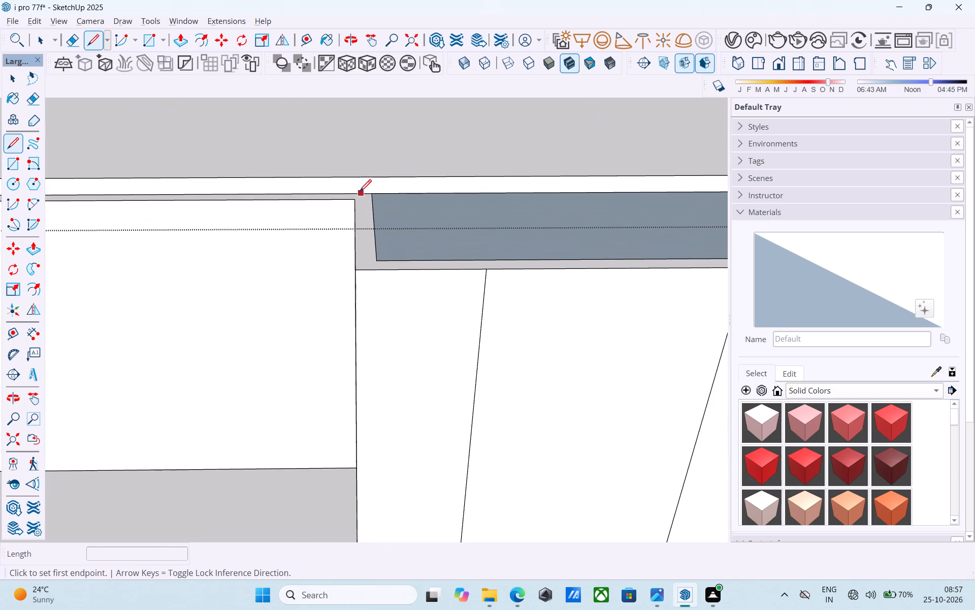
key(space)
click(286, 183)
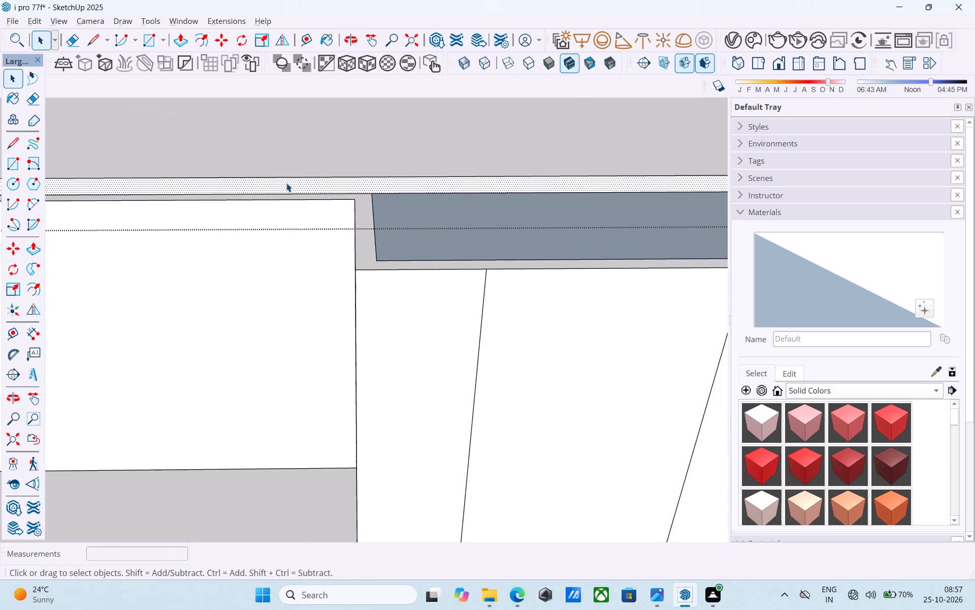
key(p)
click(286, 183)
click(279, 210)
key(space)
Draw a vertical line across the roof slab's edge face at the end corner of the recessed upper wall.
key(l)
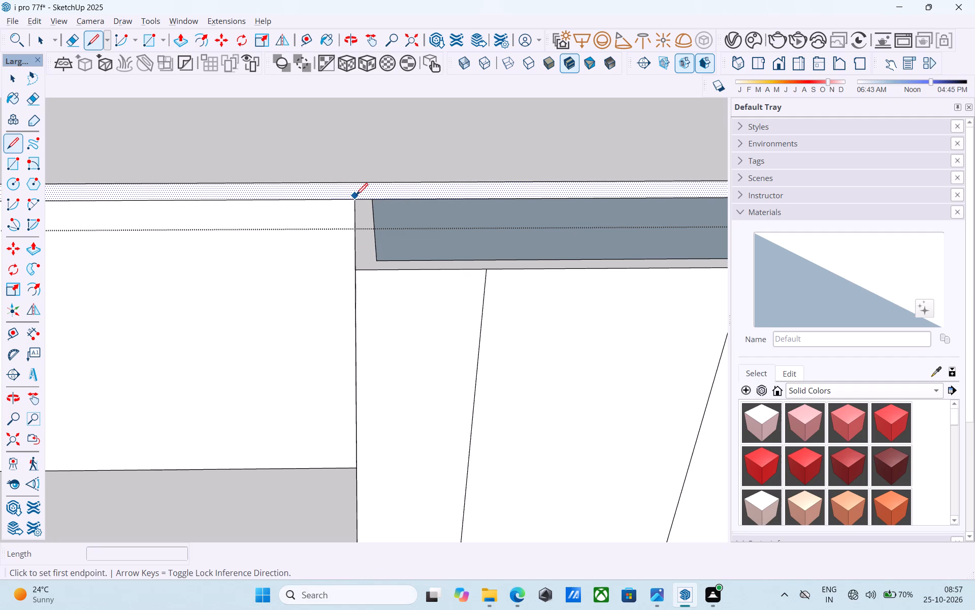
click(355, 200)
click(356, 181)
key(space)
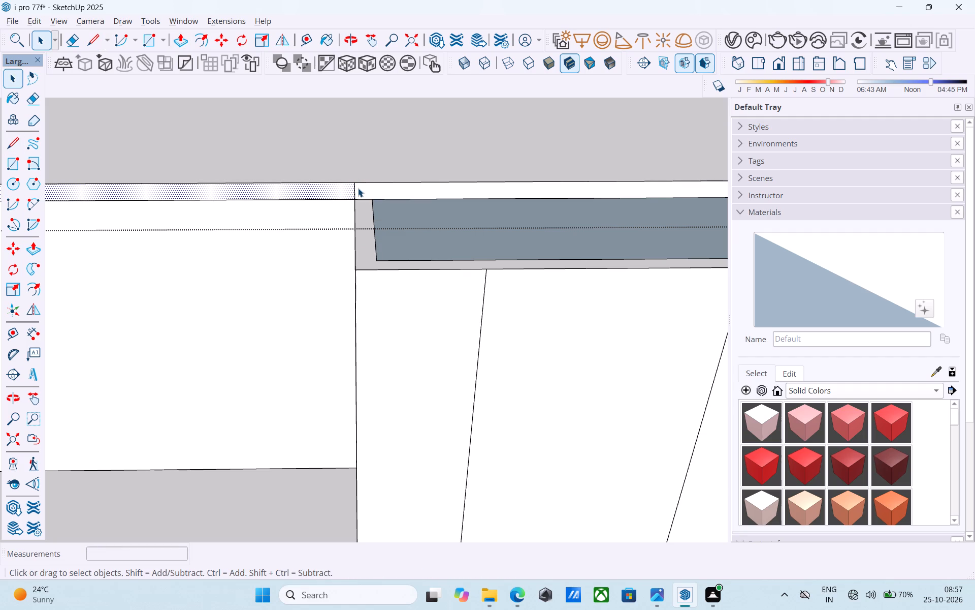
Push/Pull the split-off part of the roof slab's edge out flush with the projecting wall that has two vertical lines.
click(358, 188)
key(p)
click(361, 184)
click(382, 299)
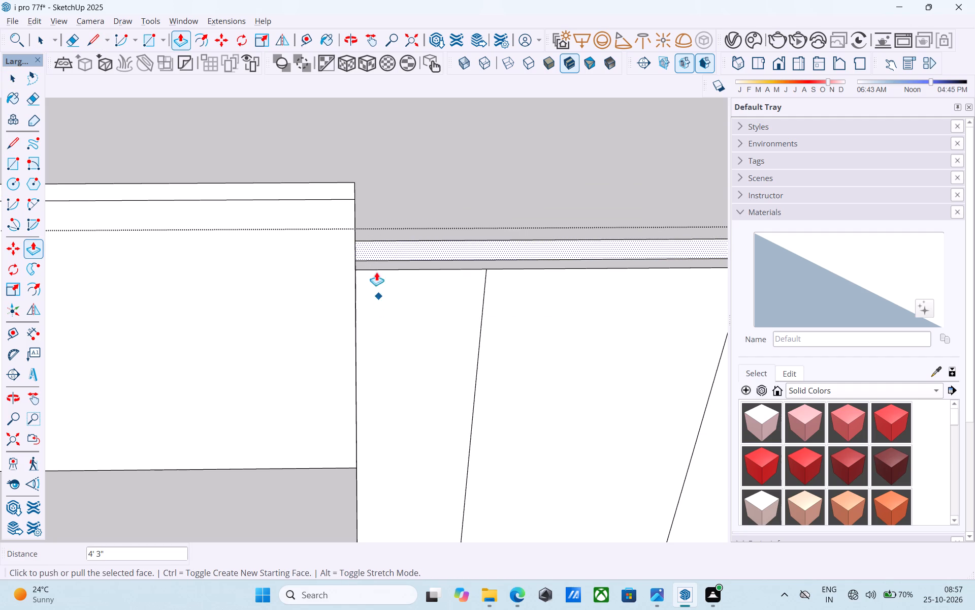
click(378, 246)
click(386, 271)
key(space)
Examine the extended roof slab and the walls beneath it around the inner corner.
scroll(336, 228, down, 16)
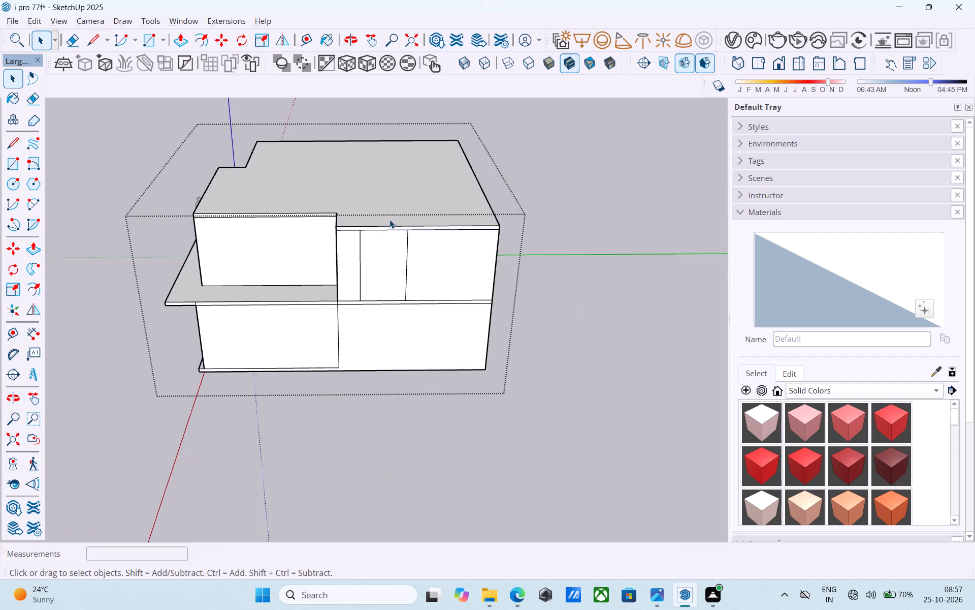
middle_drag(422, 209, 570, 145)
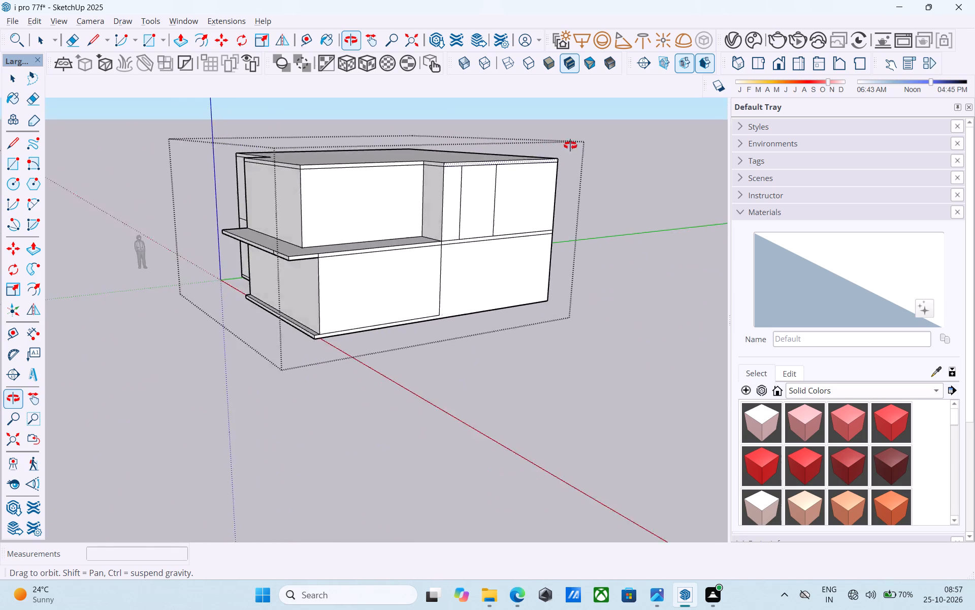
middle_drag(570, 145, 599, 135)
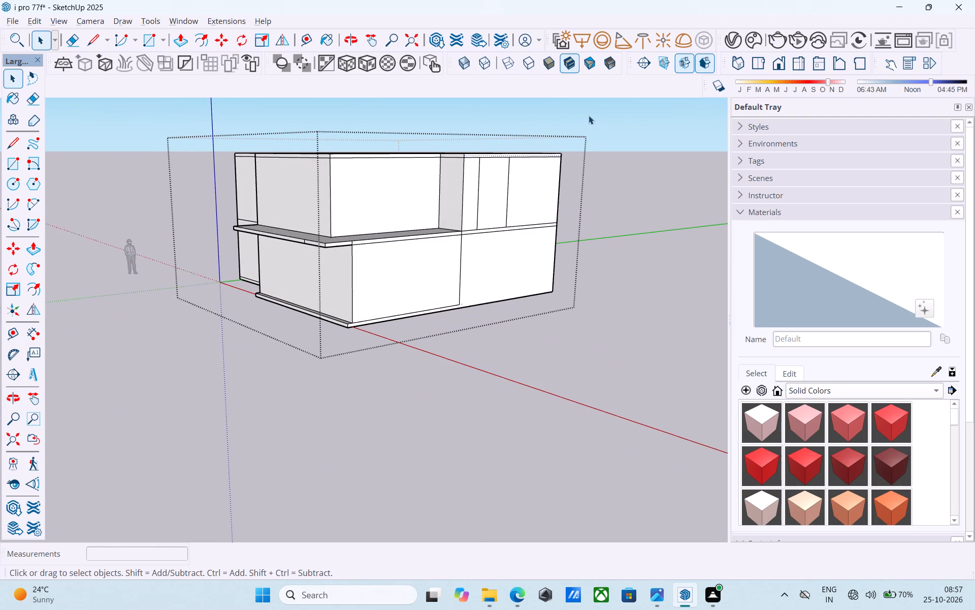
middle_drag(509, 212, 437, 247)
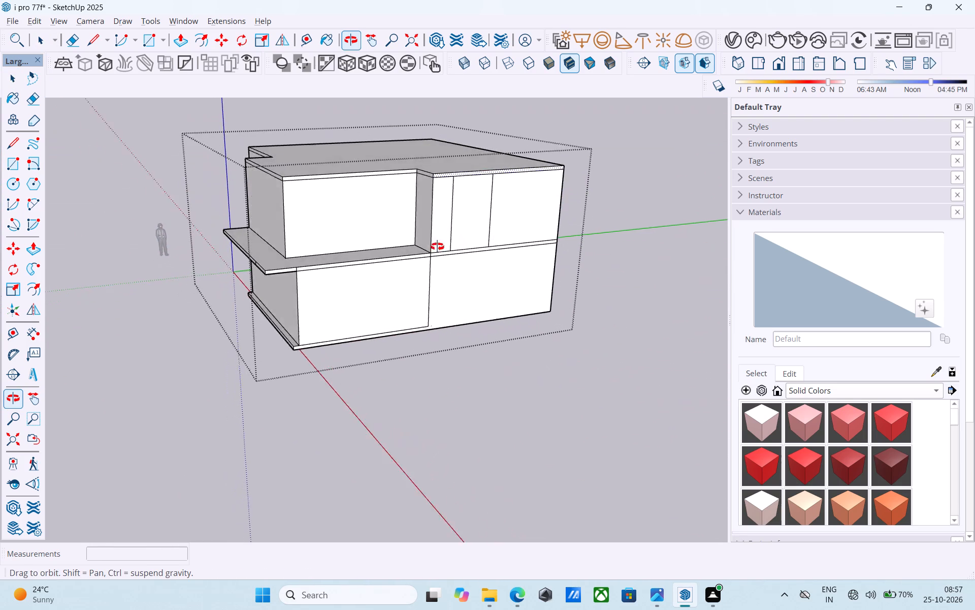
middle_drag(437, 247, 375, 235)
scroll(424, 227, up, 6)
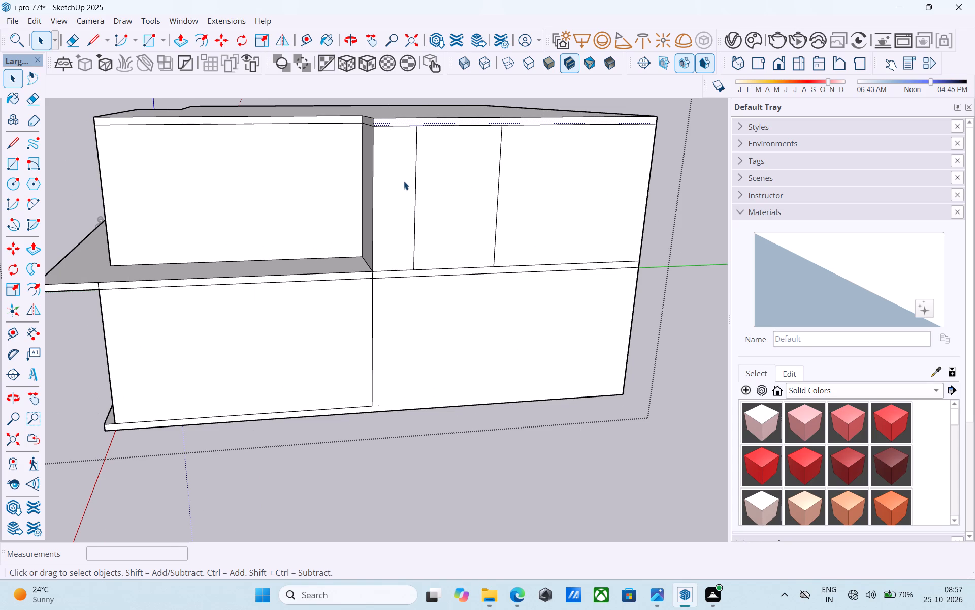
scroll(399, 178, up, 1)
middle_drag(399, 178, 387, 172)
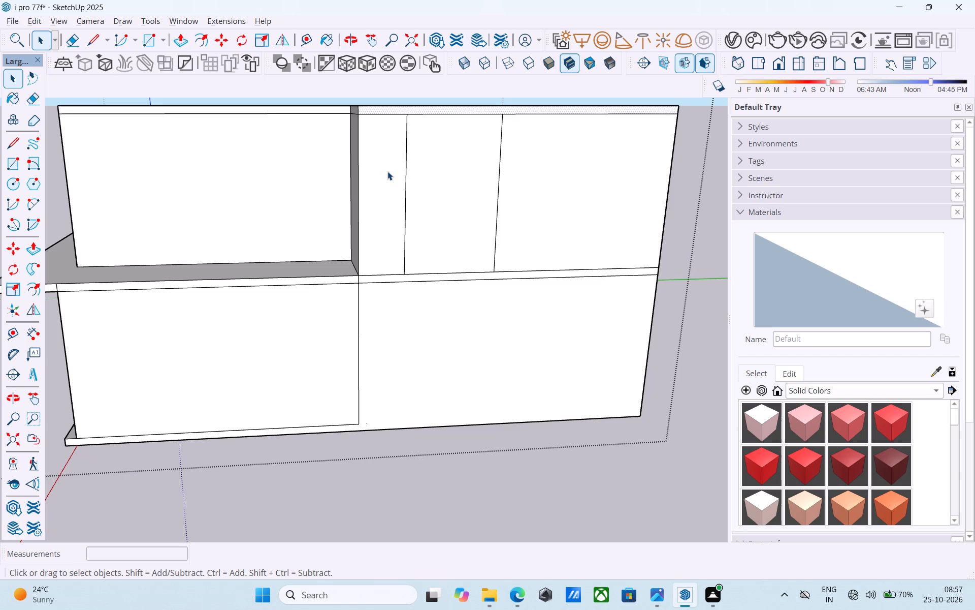
middle_drag(391, 172, 384, 231)
scroll(383, 217, down, 4)
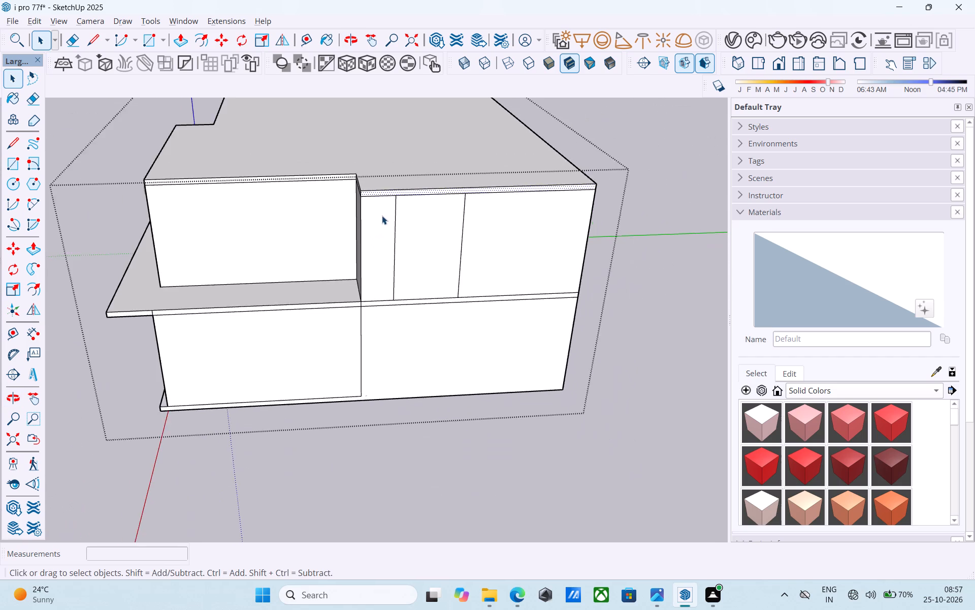
Offset the outline of the roof slab's top face inward by 6".
middle_drag(381, 216, 401, 324)
click(395, 304)
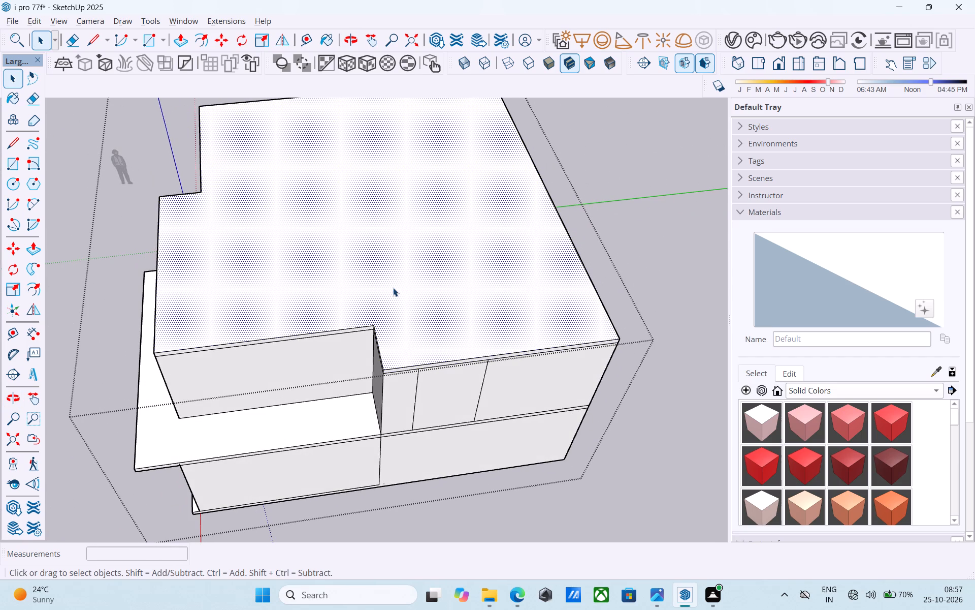
key(f)
click(393, 287)
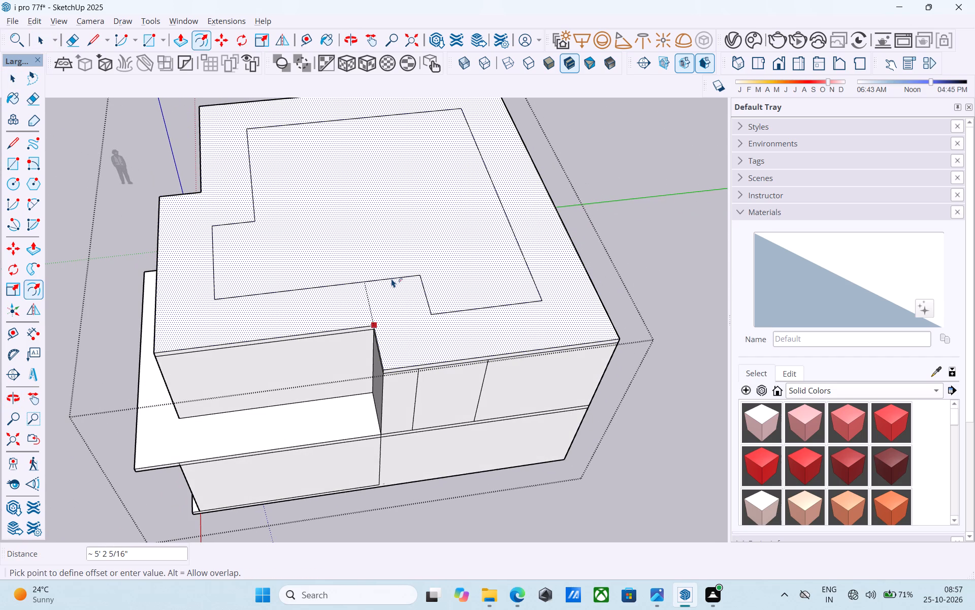
text(6")
key(Return)
key(space)
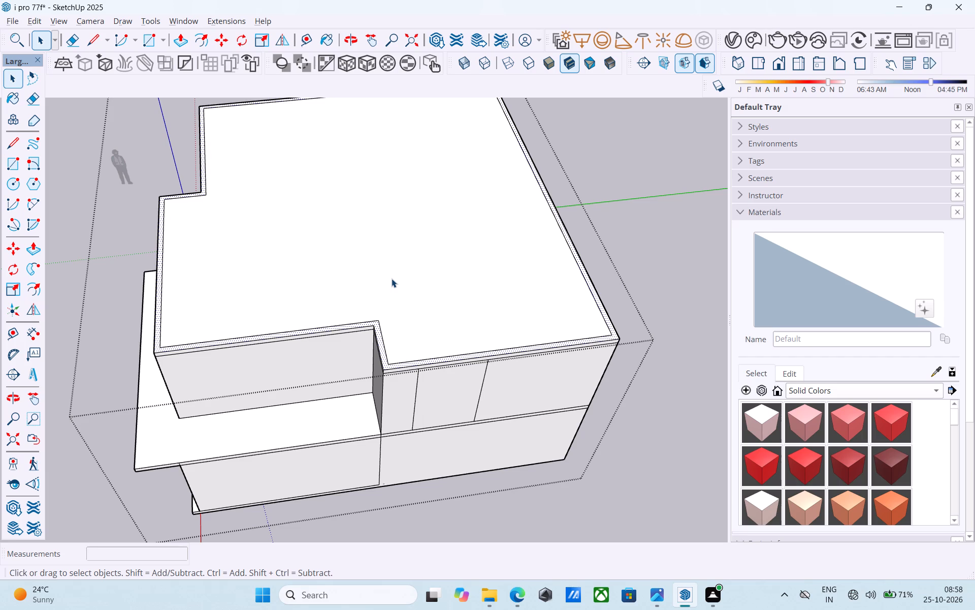
Push/Pull the 6" border ring on the roof slab up 10' to form the third storey's walls.
scroll(375, 276, down, 7)
middle_drag(374, 279, 404, 249)
scroll(404, 249, up, 5)
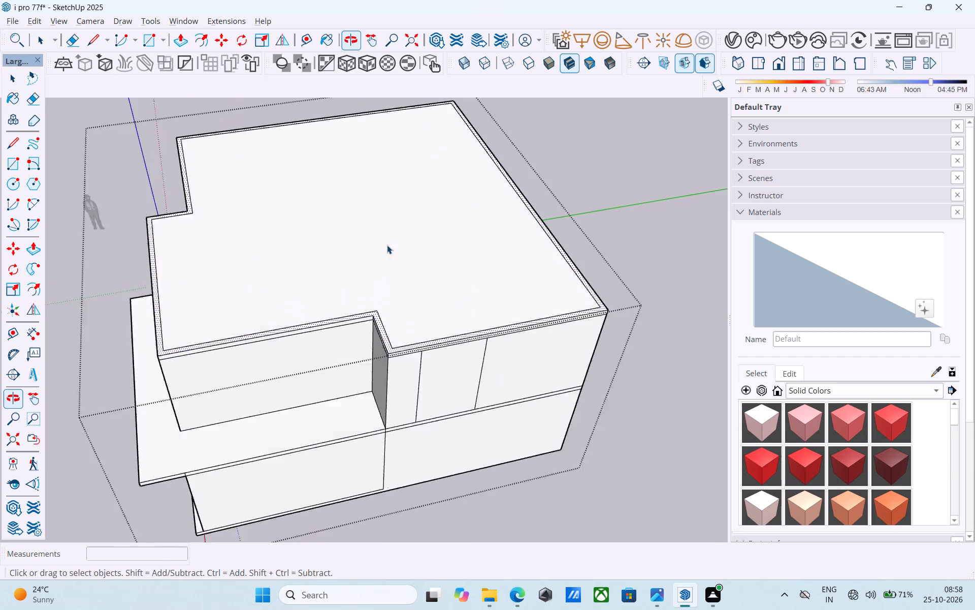
scroll(387, 245, up, 2)
scroll(386, 244, down, 7)
middle_drag(370, 253, 381, 222)
scroll(415, 308, up, 7)
scroll(327, 215, up, 8)
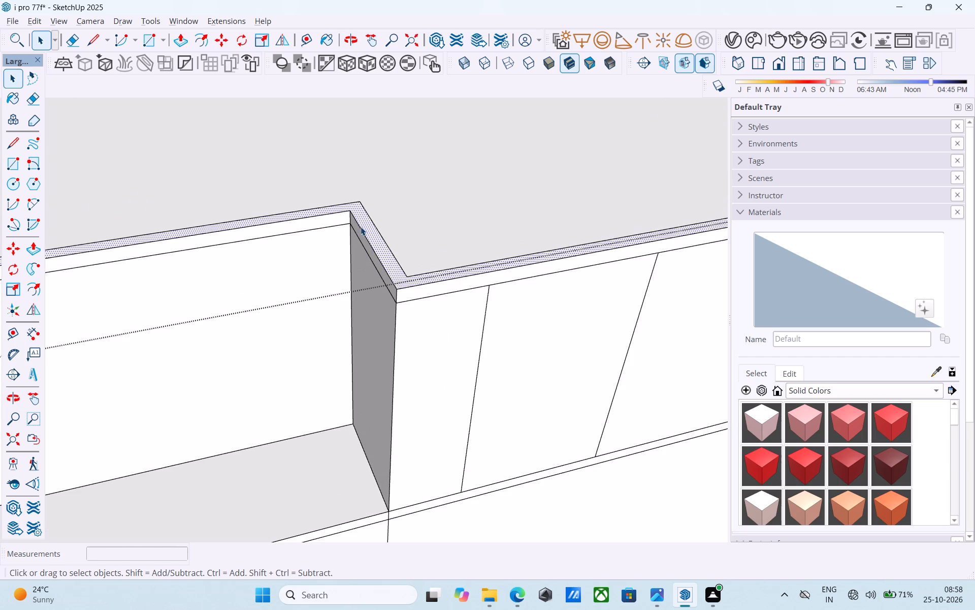
key(p)
click(374, 220)
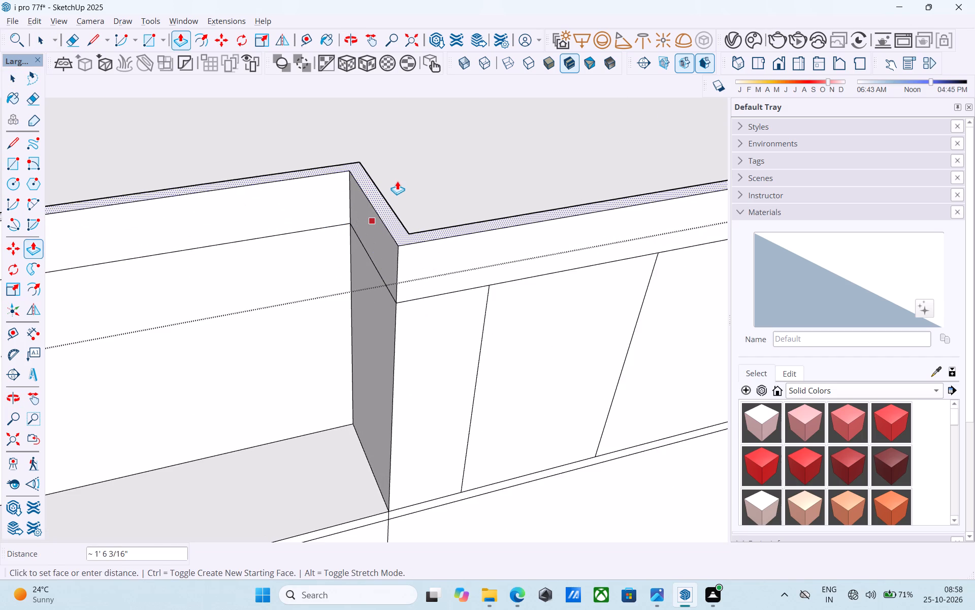
text(10')
key(Return)
key(space)
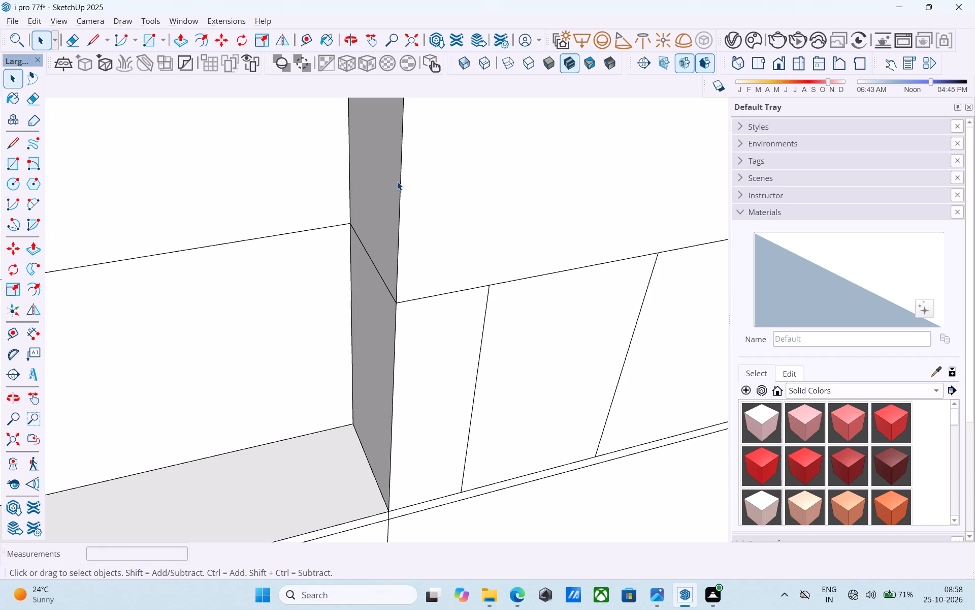
Examine the building with its new top-storey walls from all sides, including the inside, the underside and the wraparound slab.
scroll(368, 186, down, 19)
middle_drag(362, 233, 378, 150)
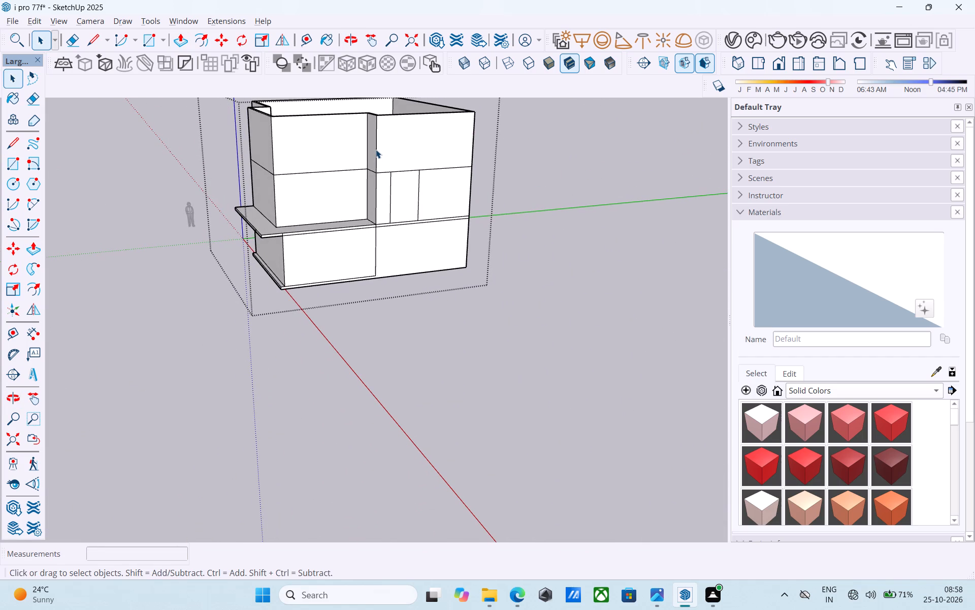
scroll(354, 82, down, 7)
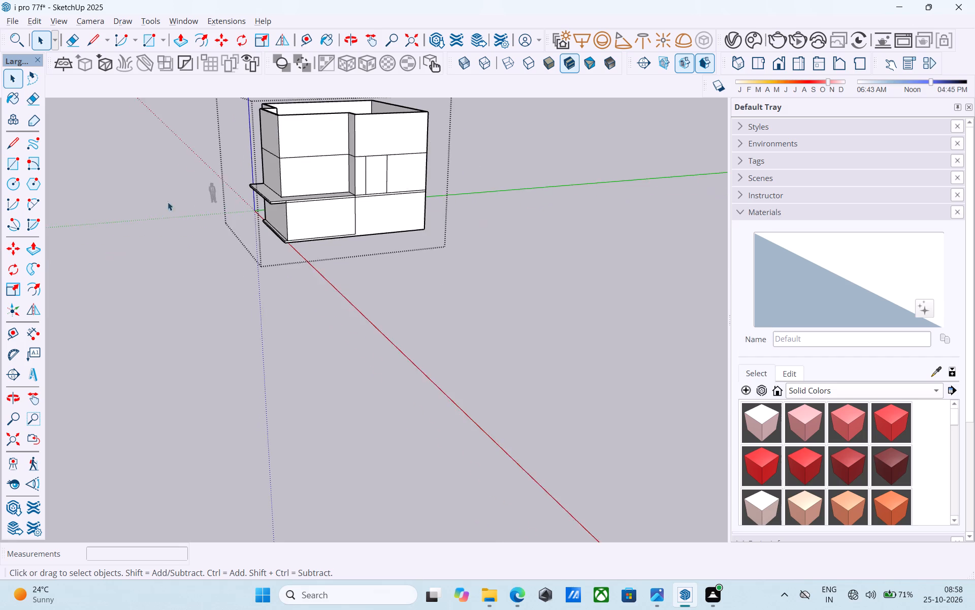
middle_drag(158, 209, 187, 233)
scroll(190, 226, down, 5)
middle_drag(191, 227, 207, 213)
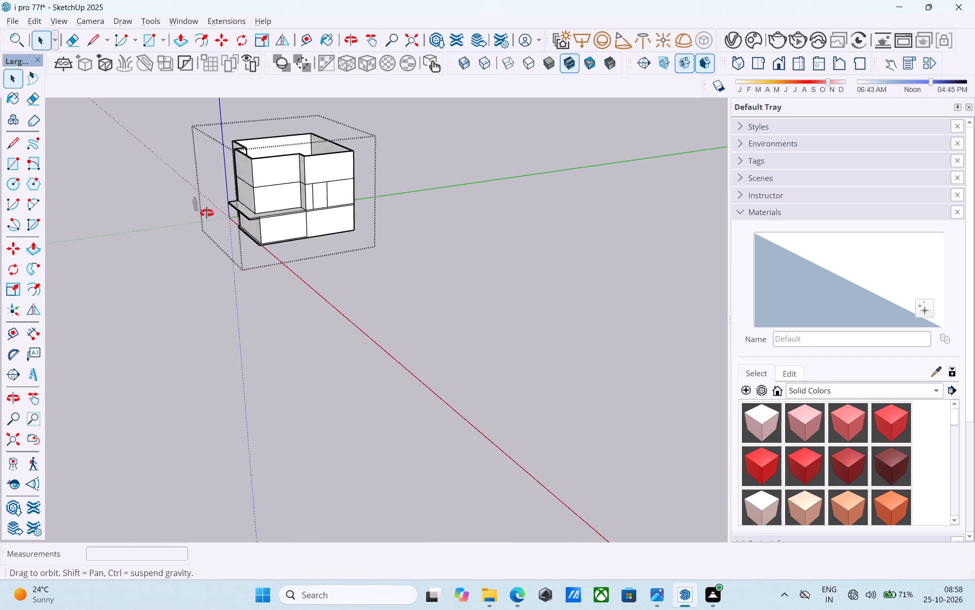
middle_drag(207, 213, 289, 164)
scroll(286, 155, up, 5)
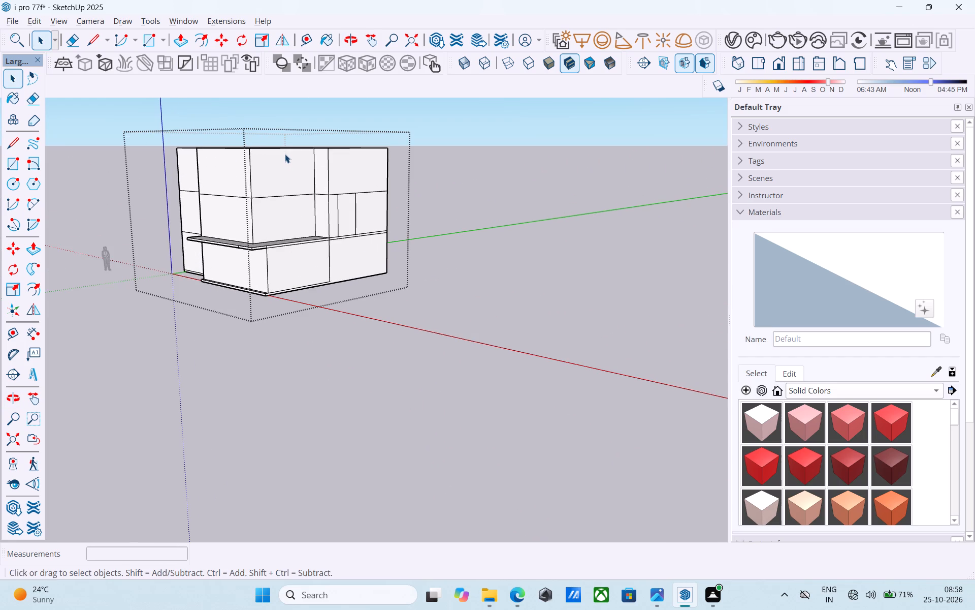
middle_drag(370, 177, 302, 80)
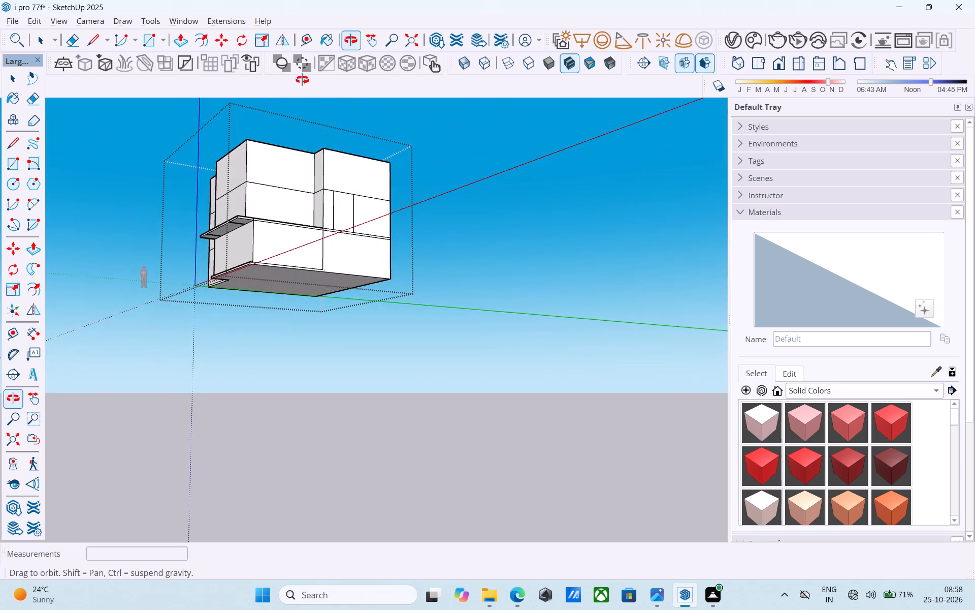
middle_drag(302, 80, 727, 280)
middle_drag(329, 271, 211, 265)
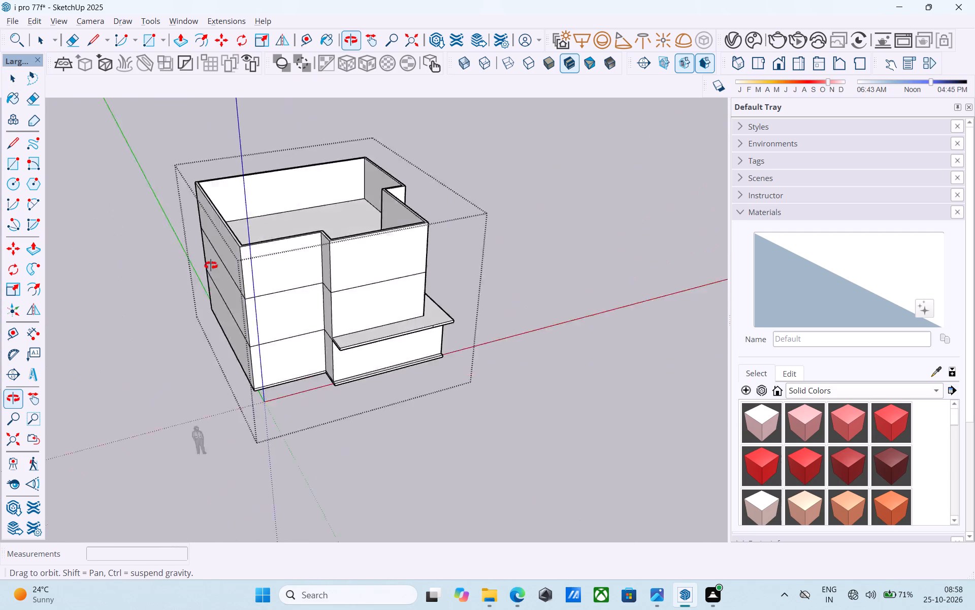
middle_drag(211, 265, 287, 292)
middle_drag(327, 280, 118, 245)
middle_drag(372, 232, 299, 213)
scroll(301, 210, up, 1)
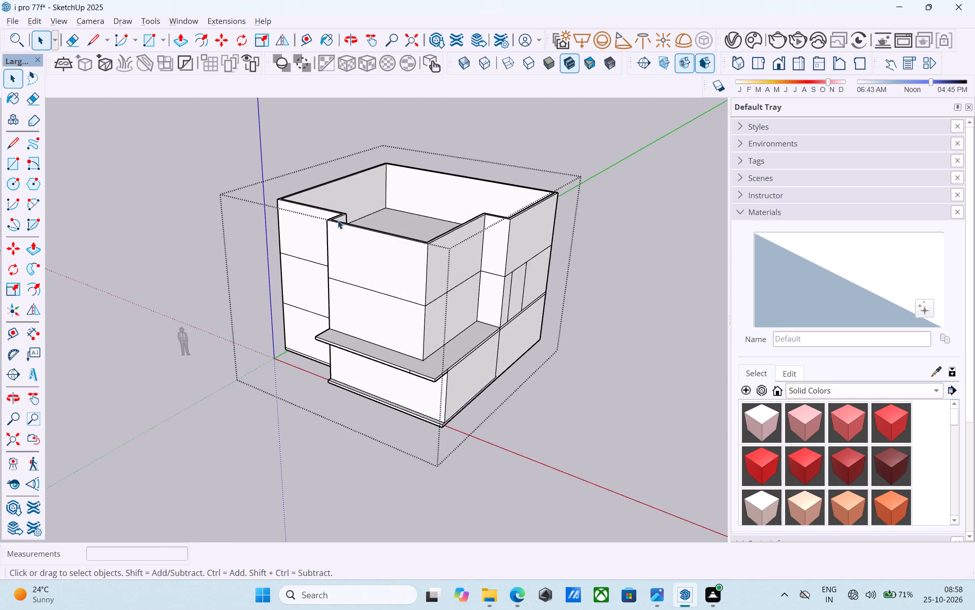
scroll(338, 220, down, 1)
shift+middle_drag(337, 221, 311, 176)
shift+middle_drag(406, 316, 292, 250)
scroll(289, 268, up, 1)
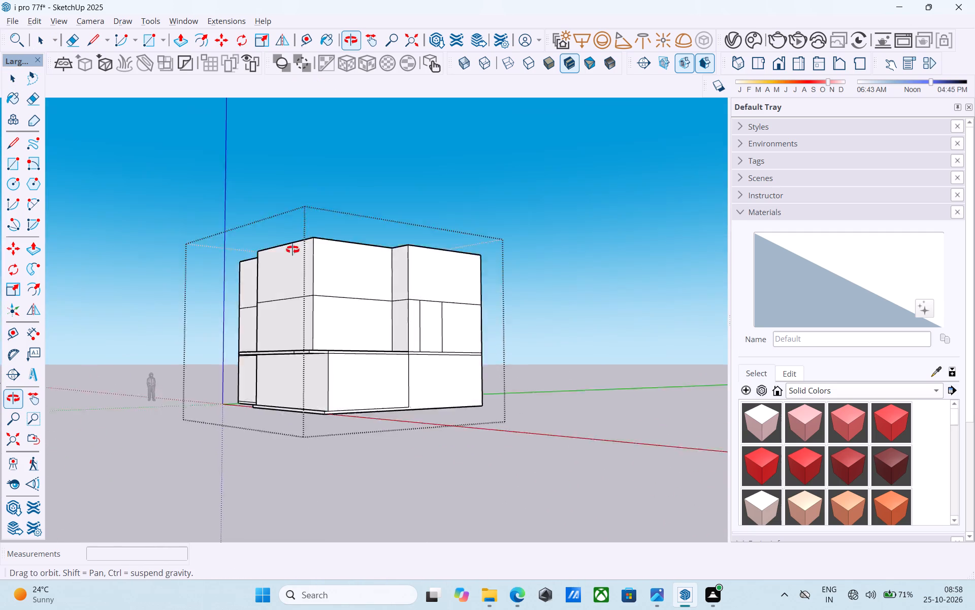
shift+middle_drag(292, 250, 283, 287)
scroll(283, 287, up, 2)
shift+middle_drag(326, 288, 308, 278)
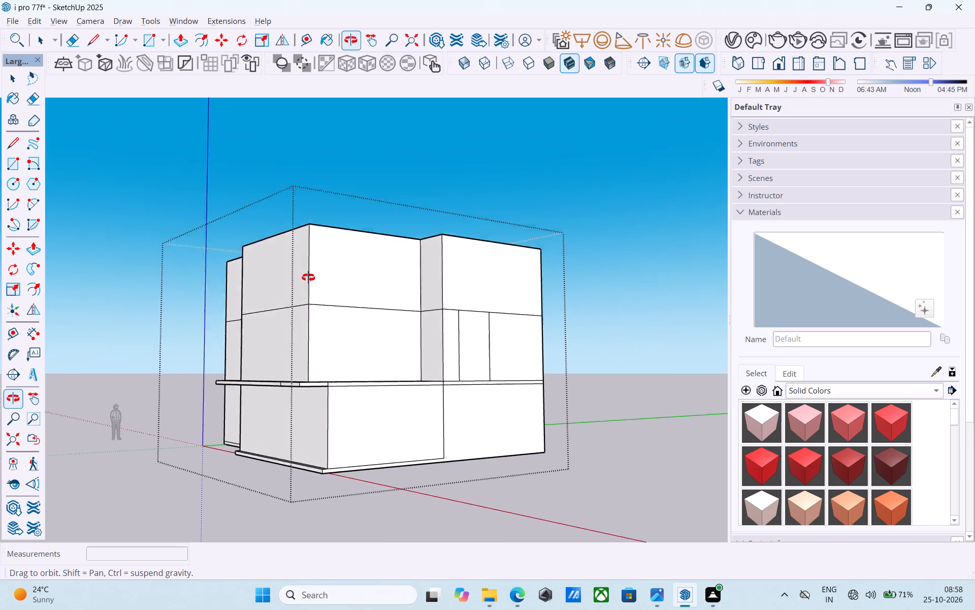
shift+middle_drag(308, 278, 320, 187)
scroll(315, 210, up, 1)
scroll(346, 299, down, 5)
middle_drag(347, 301, 311, 449)
scroll(313, 429, up, 3)
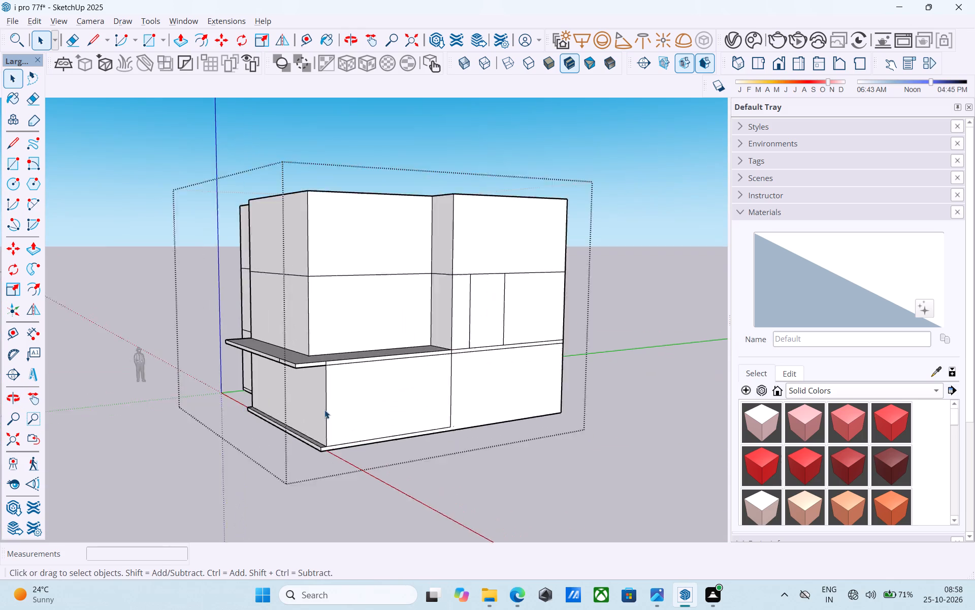
Erase the vertical dividing line on the wraparound slab's front edge face above the lower wall's corner.
scroll(324, 410, up, 15)
scroll(323, 352, up, 2)
key(e)
drag(319, 359, 314, 360)
Push/Pull the wraparound slab's front edge face out 2' beyond the lower wall.
key(space)
click(308, 358)
key(p)
click(308, 358)
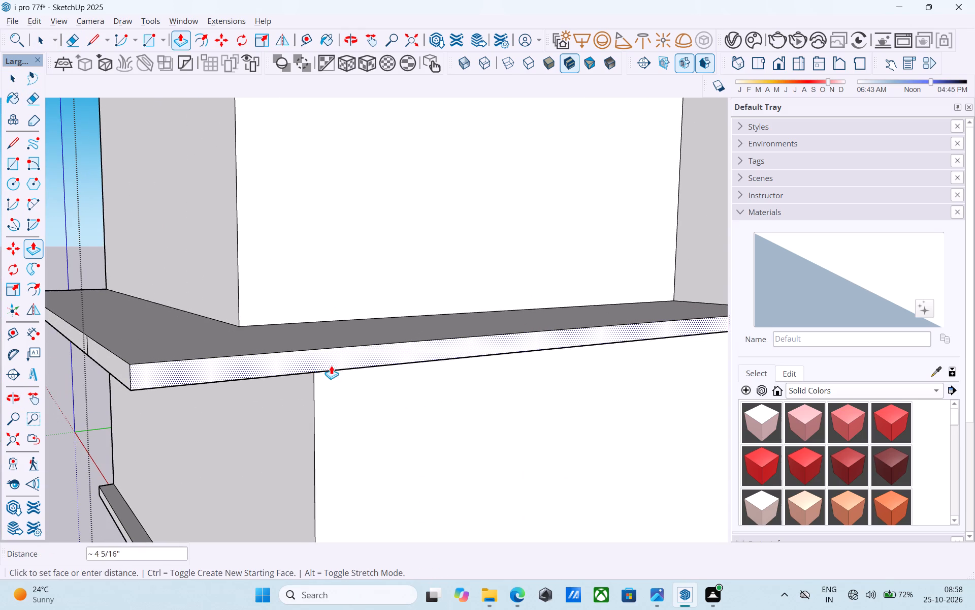
text(2')
key(Return)
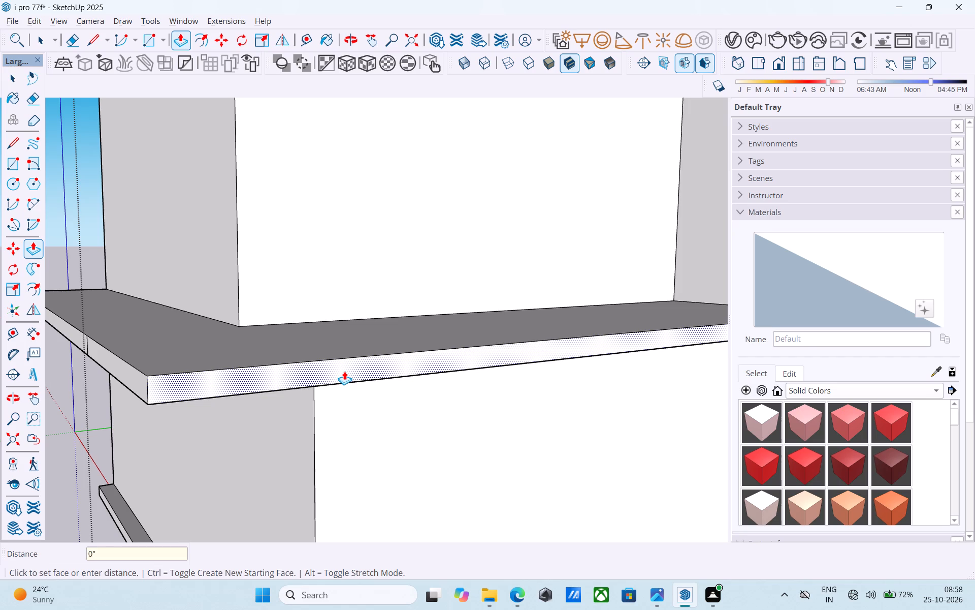
key(space)
Examine the extended wraparound slab from the front and from below.
scroll(341, 368, down, 6)
scroll(341, 368, up, 1)
scroll(341, 368, down, 6)
middle_drag(337, 367, 321, 443)
scroll(292, 365, down, 7)
middle_drag(298, 382, 328, 260)
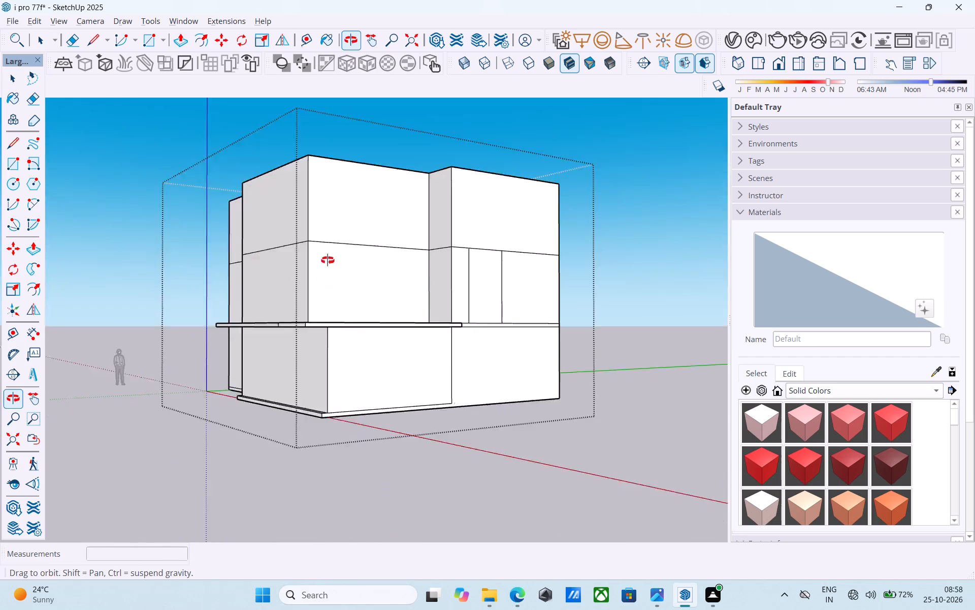
middle_drag(328, 260, 339, 223)
scroll(380, 293, up, 6)
scroll(380, 293, down, 5)
middle_drag(380, 293, 448, 212)
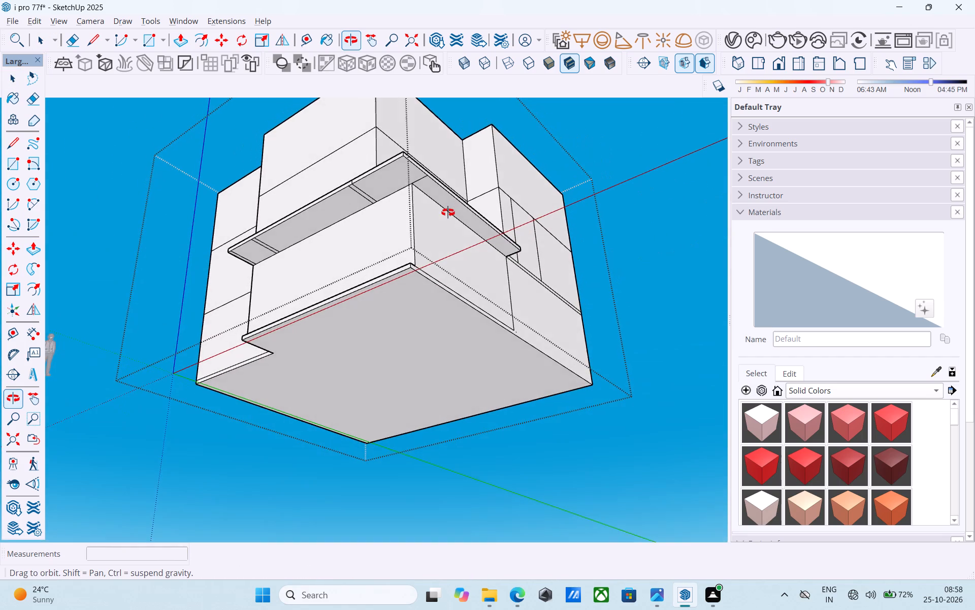
middle_drag(448, 212, 409, 361)
Erase the vertical dividing line on the wraparound slab's edge face that runs parallel to the red axis.
scroll(260, 339, up, 8)
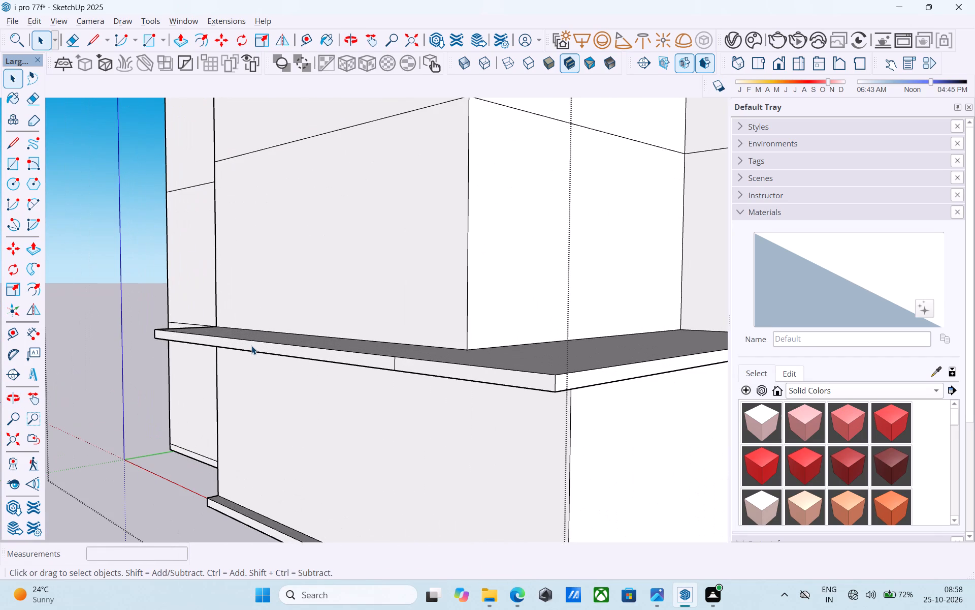
click(251, 346)
key(e)
scroll(387, 369, up, 2)
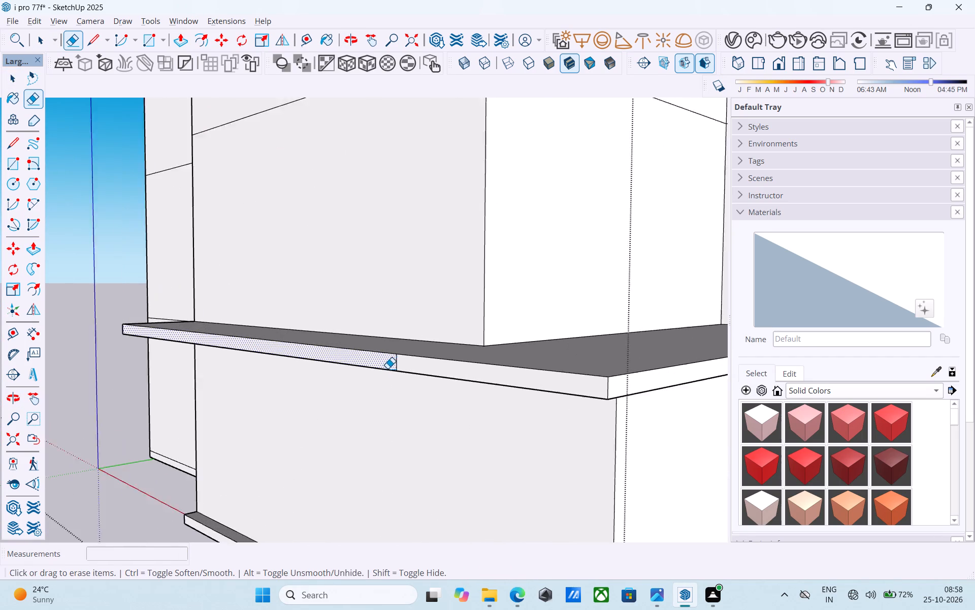
scroll(387, 369, up, 2)
drag(400, 363, 394, 361)
Push/Pull the merged slab edge face parallel to the red axis outward by 2'.
key(space)
click(286, 350)
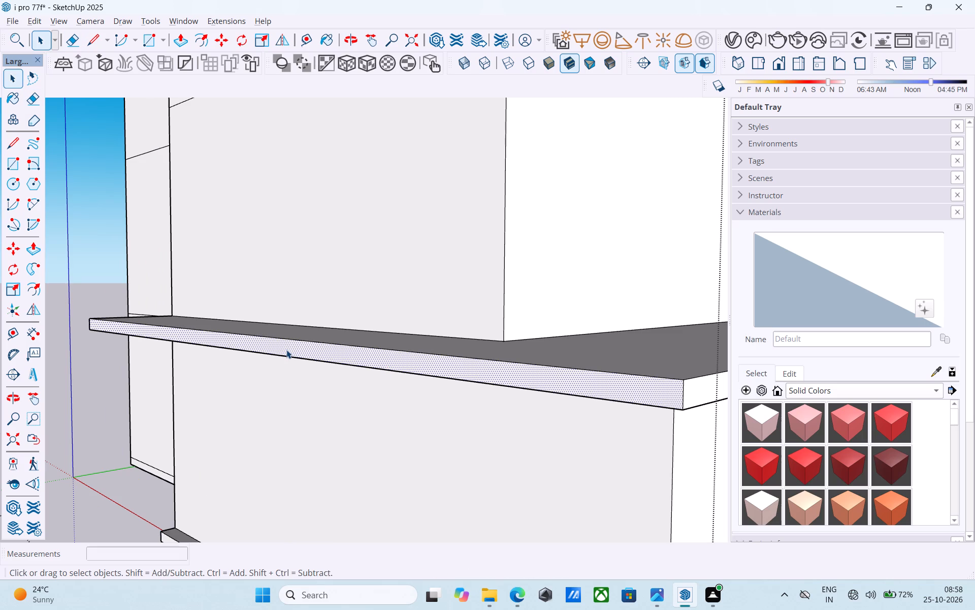
key(p)
click(286, 350)
text(2')
key(Return)
key(space)
Examine the widened wraparound slab from below, from above and from the front corner.
scroll(297, 334, down, 10)
middle_drag(356, 332, 366, 193)
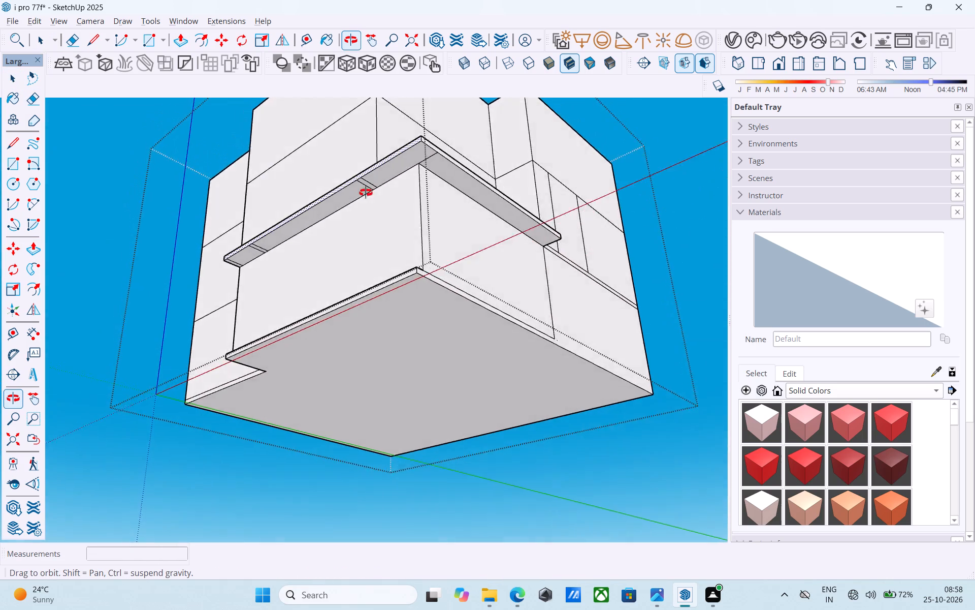
middle_drag(366, 193, 283, 388)
scroll(359, 274, down, 5)
middle_drag(362, 276, 358, 379)
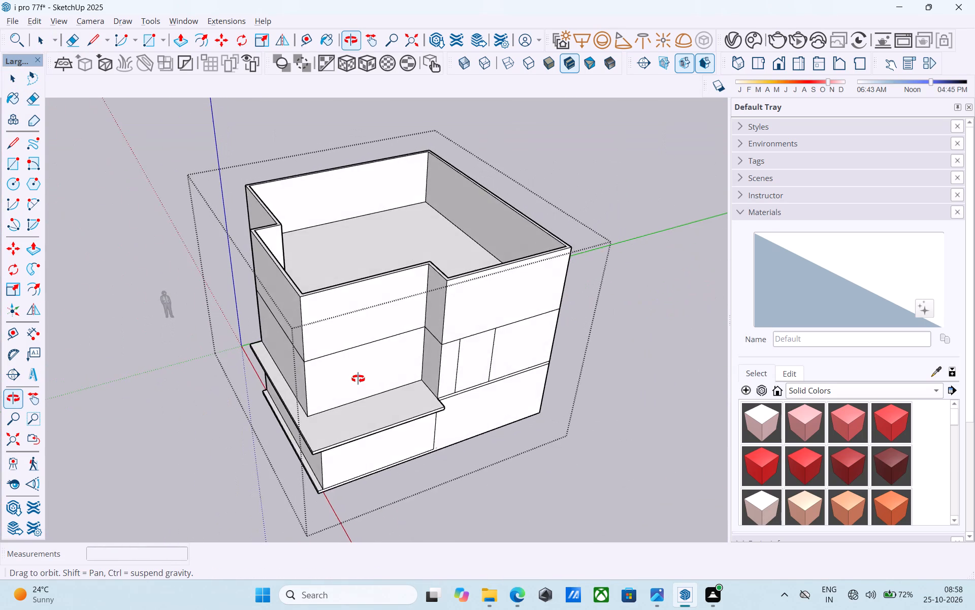
middle_drag(358, 379, 355, 377)
scroll(353, 375, up, 6)
scroll(338, 331, down, 7)
middle_drag(334, 328, 366, 289)
shift+middle_drag(353, 283, 323, 222)
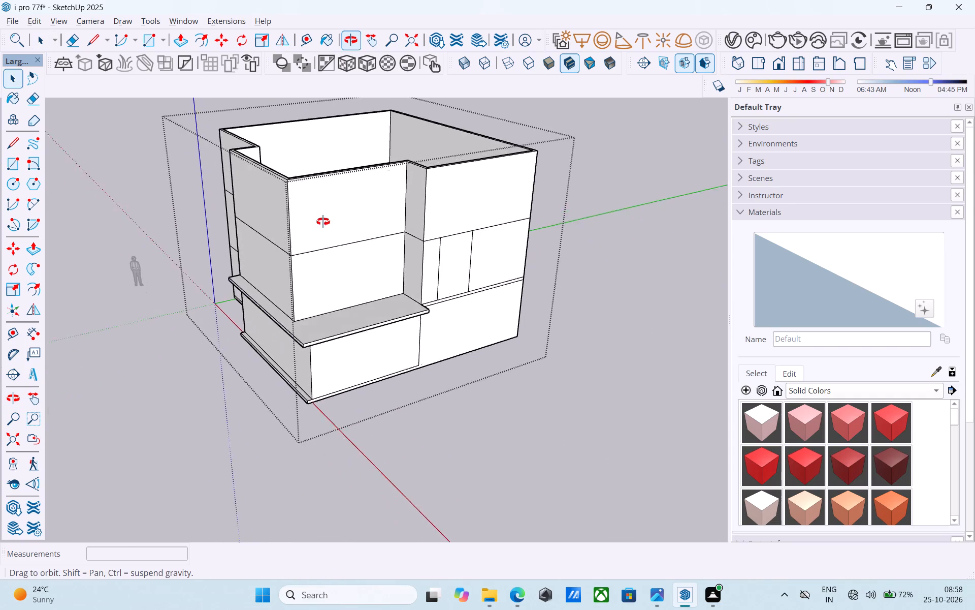
shift+middle_drag(323, 222, 324, 314)
Save the model.
key(ctrl+s)
Examine the whole building from several sides, checking the floor lines and slab projections on the outer walls.
scroll(321, 293, down, 4)
shift+middle_drag(320, 292, 304, 362)
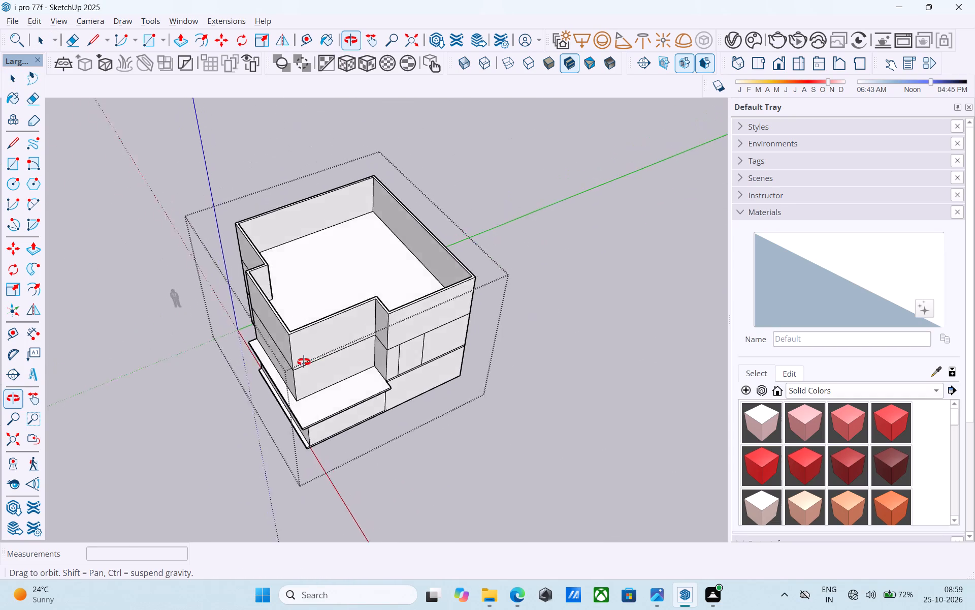
shift+middle_drag(304, 362, 164, 257)
middle_drag(380, 196, 334, 246)
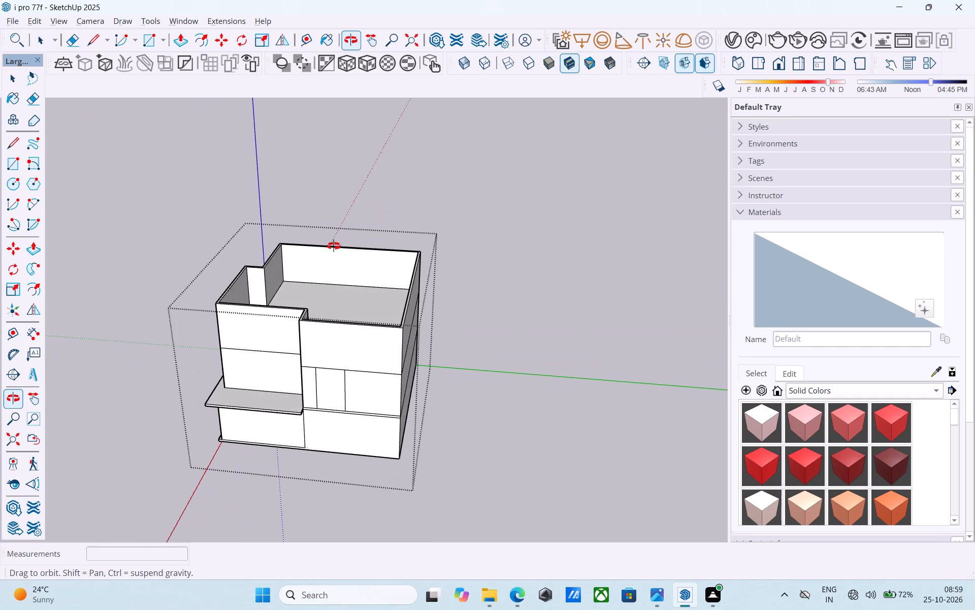
middle_drag(334, 246, 543, 203)
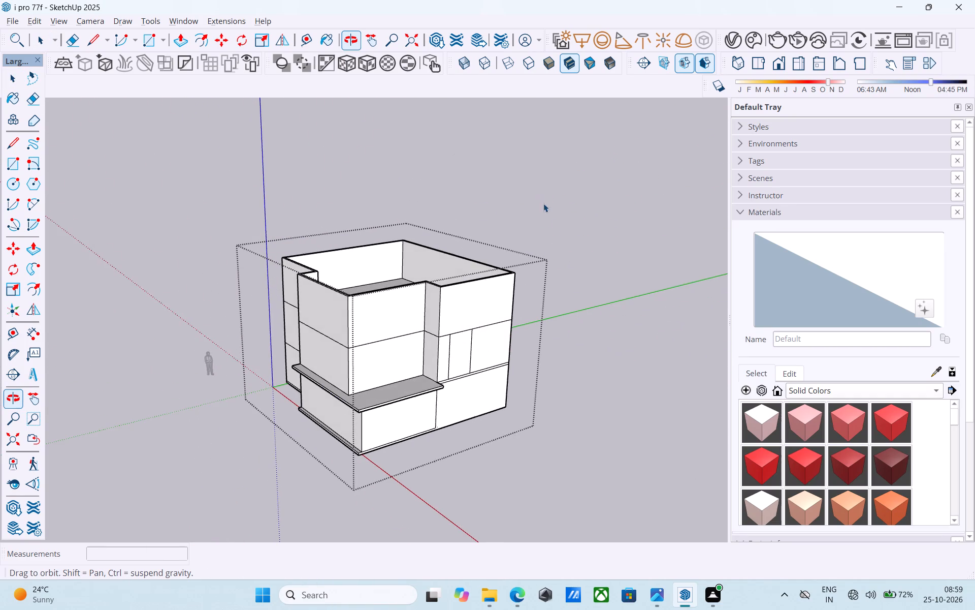
shift+middle_drag(531, 226, 516, 202)
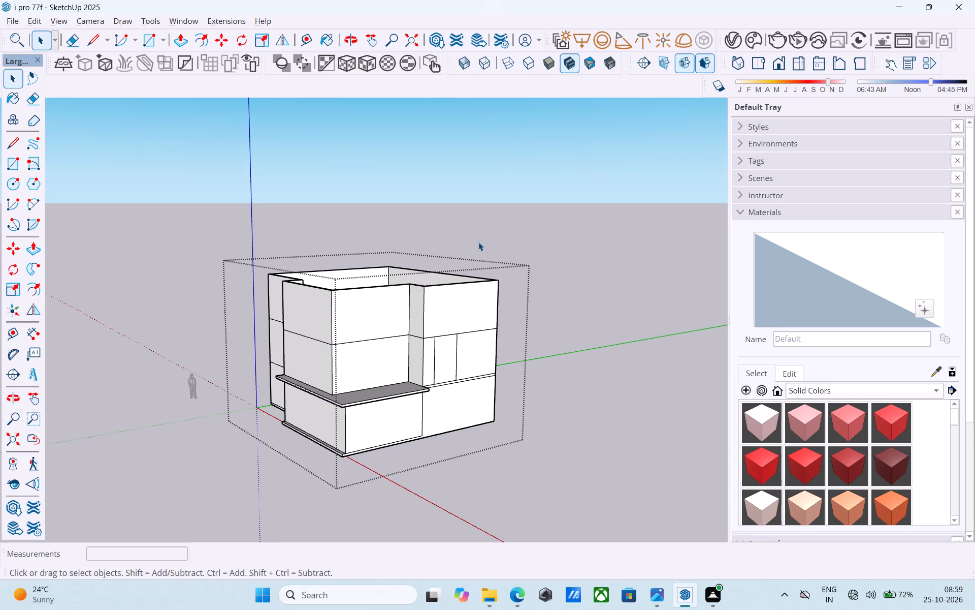
scroll(477, 239, up, 3)
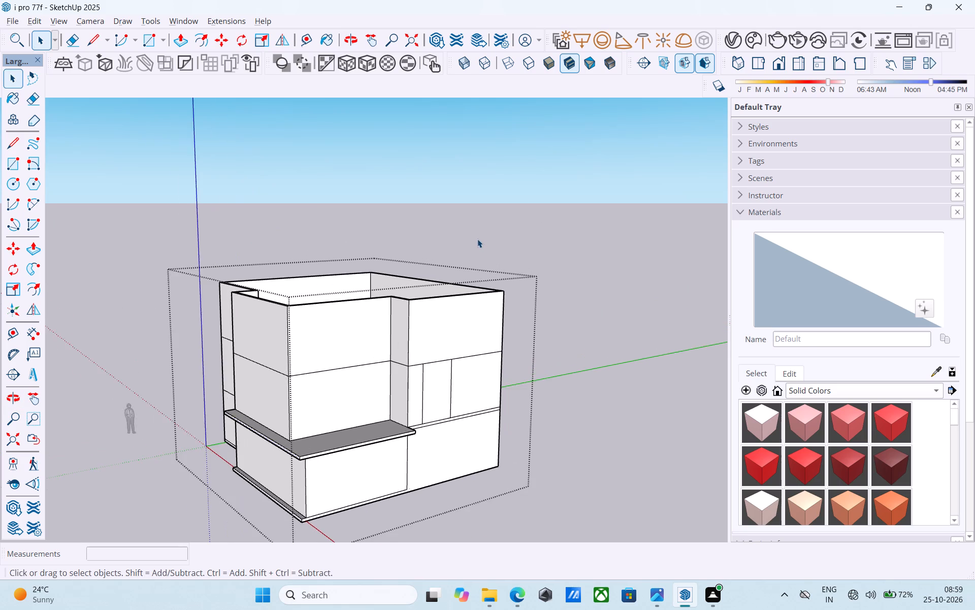
scroll(477, 239, up, 2)
middle_drag(465, 283, 464, 252)
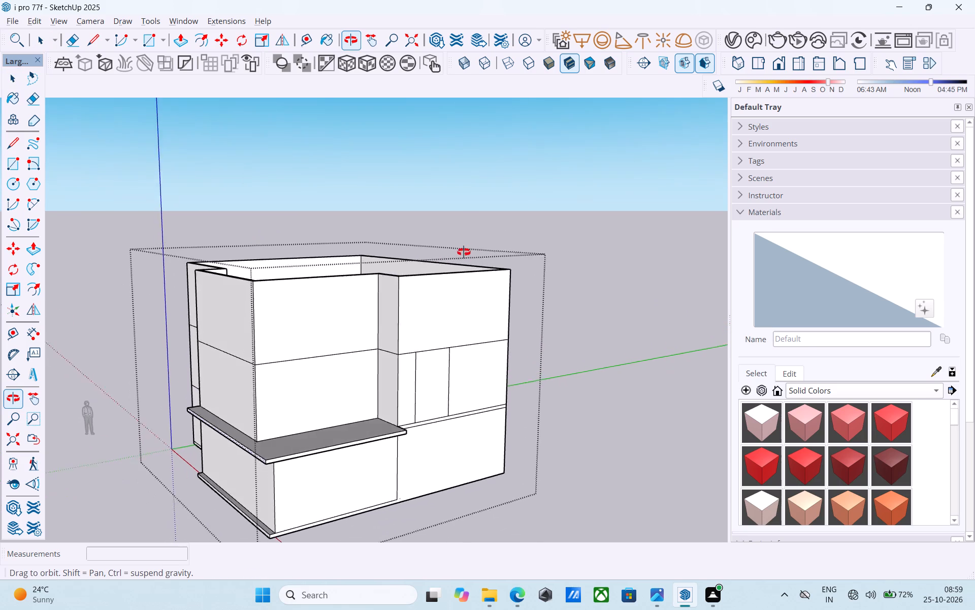
middle_drag(464, 252, 600, 236)
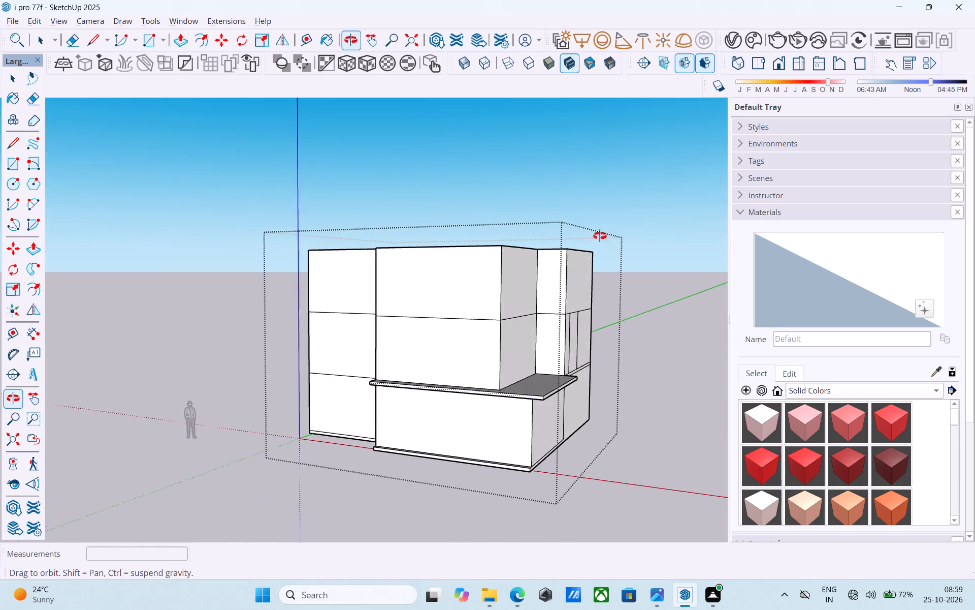
middle_drag(600, 236, 514, 327)
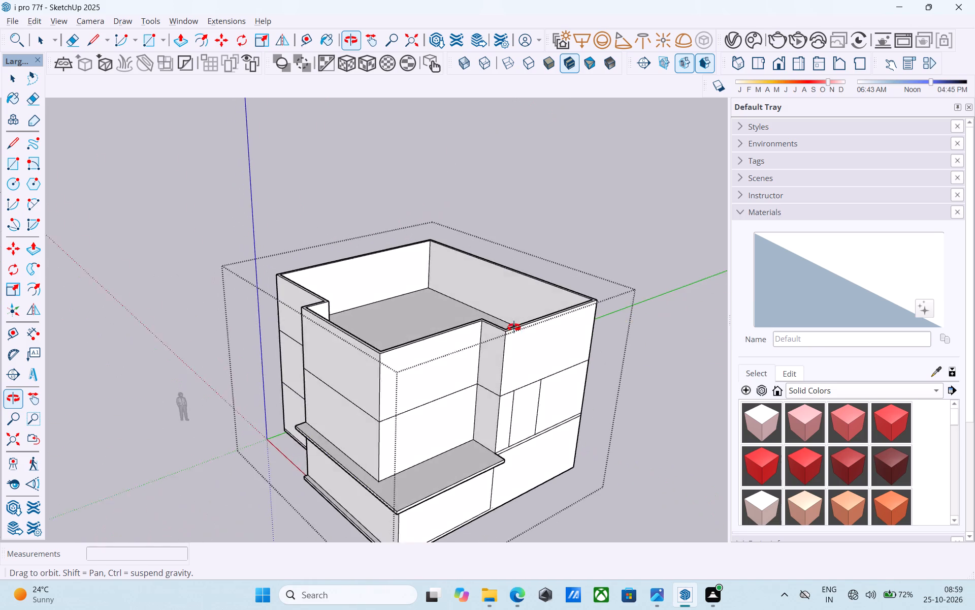
middle_drag(514, 327, 431, 245)
scroll(447, 294, up, 5)
scroll(449, 296, down, 5)
shift+middle_drag(451, 300, 517, 257)
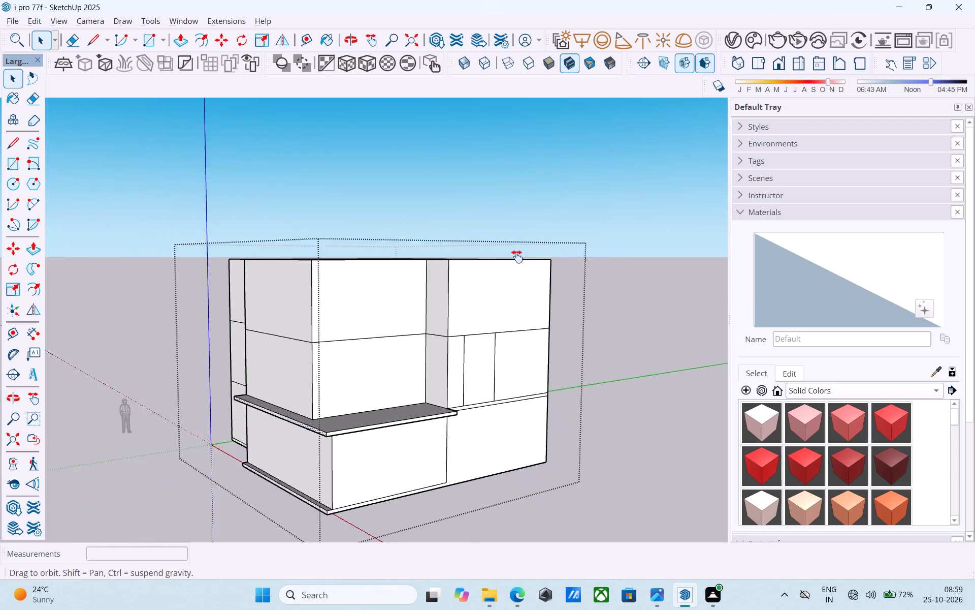
shift+middle_drag(517, 257, 466, 265)
Copy the short upper floor-line segment beside the recess corner straight up the wall, slightly above the original.
key(l)
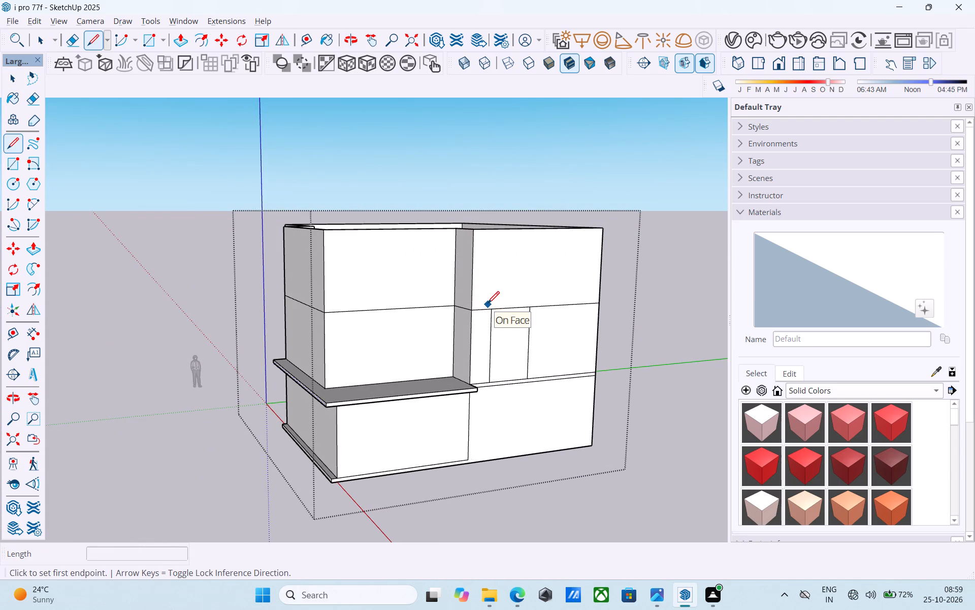
scroll(487, 304, up, 5)
key(space)
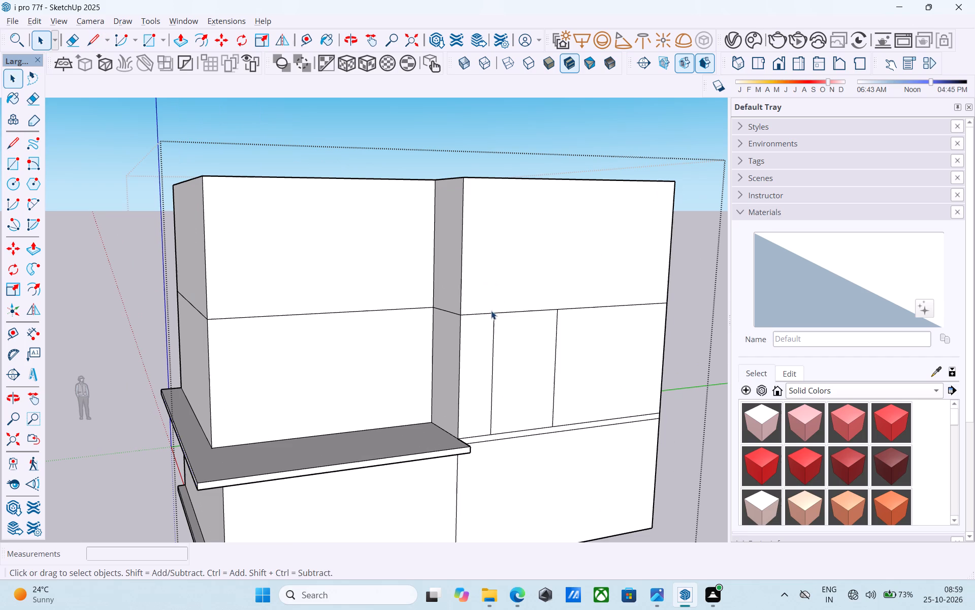
click(486, 314)
scroll(482, 306, up, 8)
shift+click(447, 321)
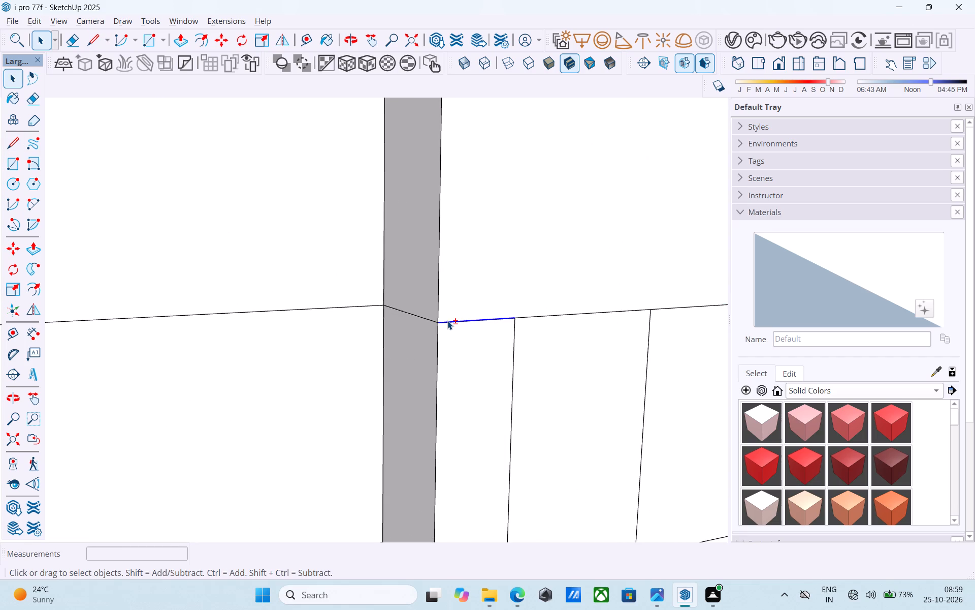
key(m)
click(441, 319)
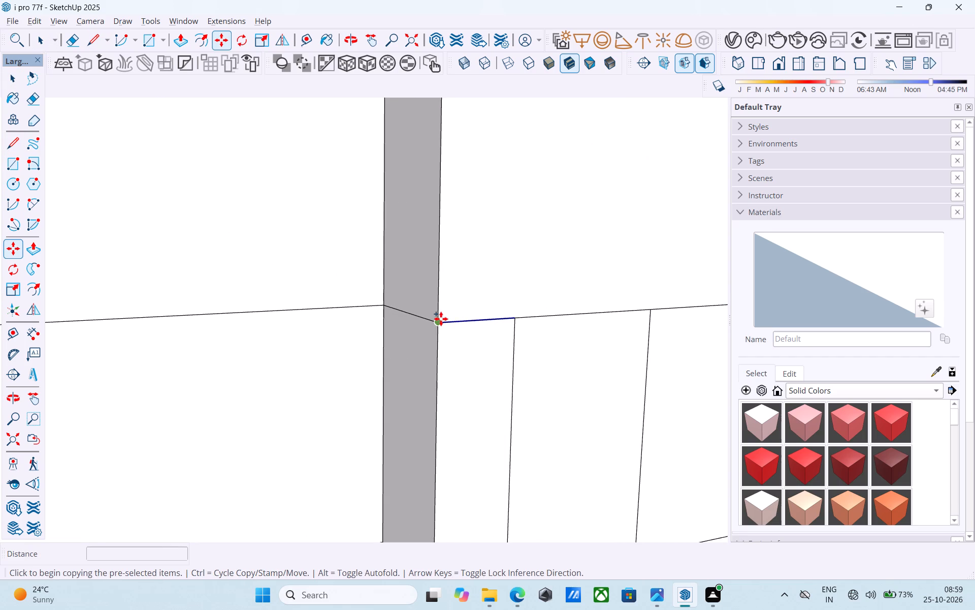
click(444, 309)
scroll(367, 297, down, 6)
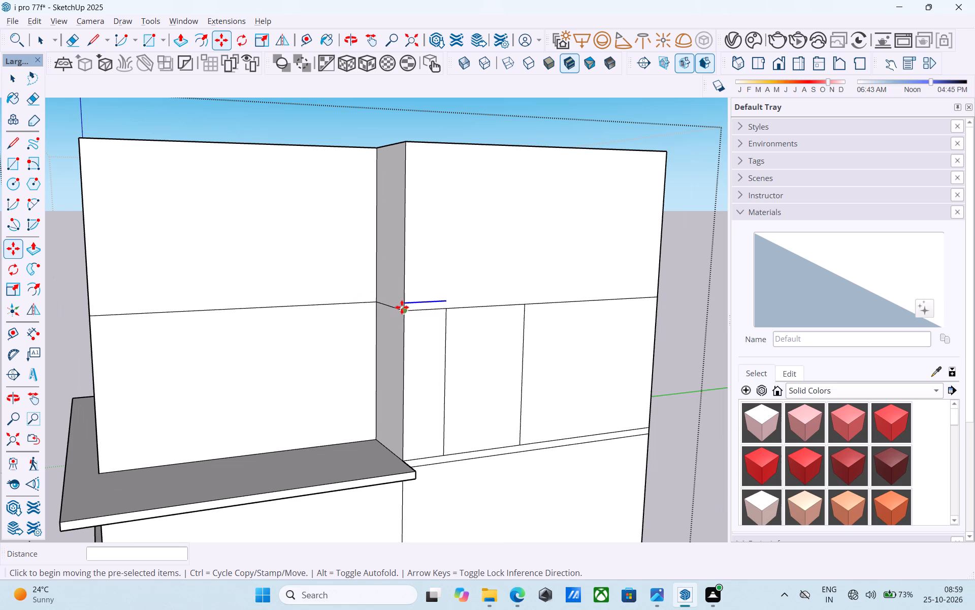
Draw a 17' 6" line from the copied segment's end to the wall's far corner, parallel to the upper floor line.
key(l)
scroll(444, 298, down, 4)
shift+middle_drag(444, 297, 331, 299)
scroll(338, 298, up, 8)
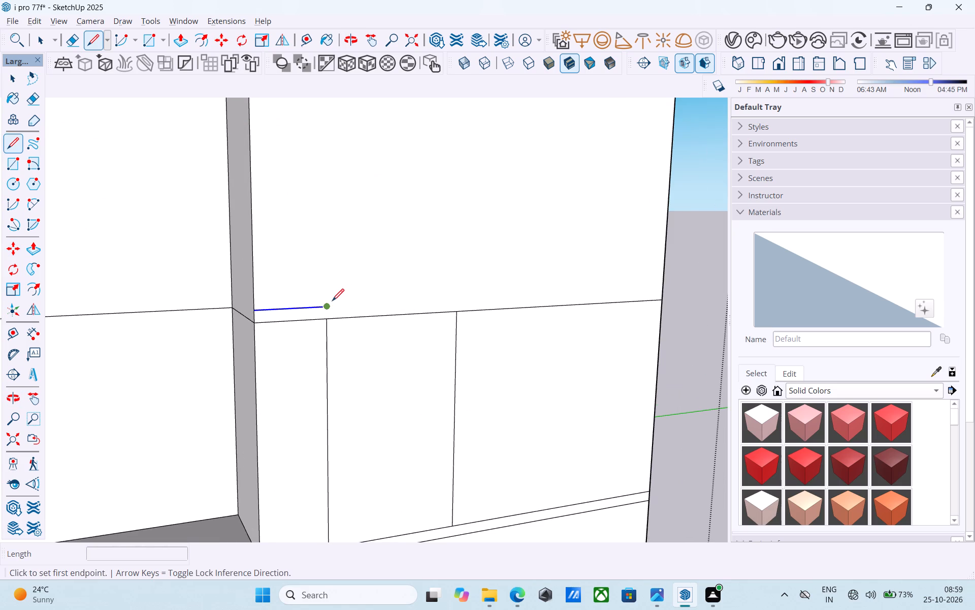
click(332, 302)
click(664, 286)
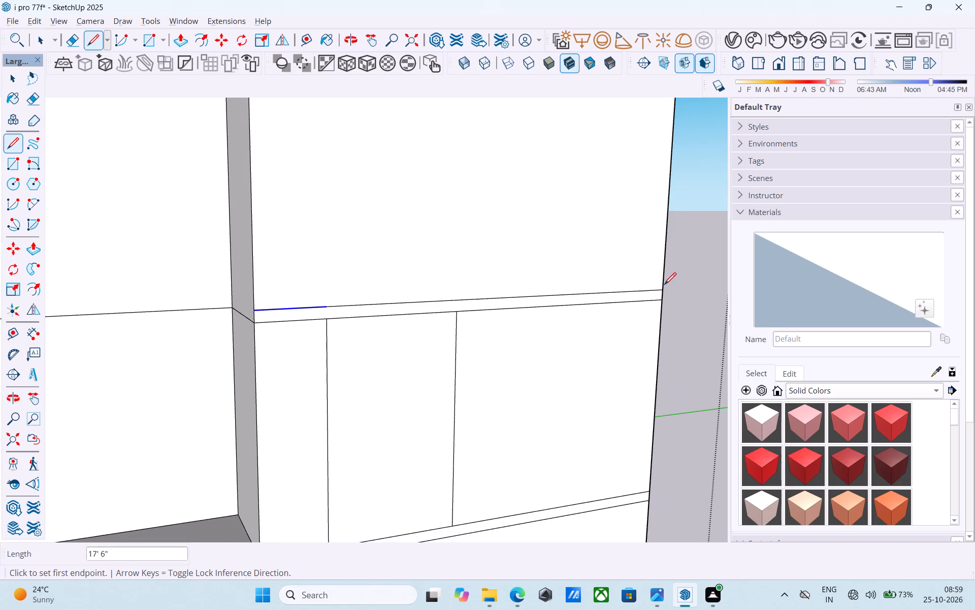
Continue the upper slab line across the recess return and 18' 9" along the projecting wall to its outer corner.
scroll(664, 286, down, 7)
middle_drag(451, 314, 526, 307)
scroll(526, 303, up, 5)
click(564, 278)
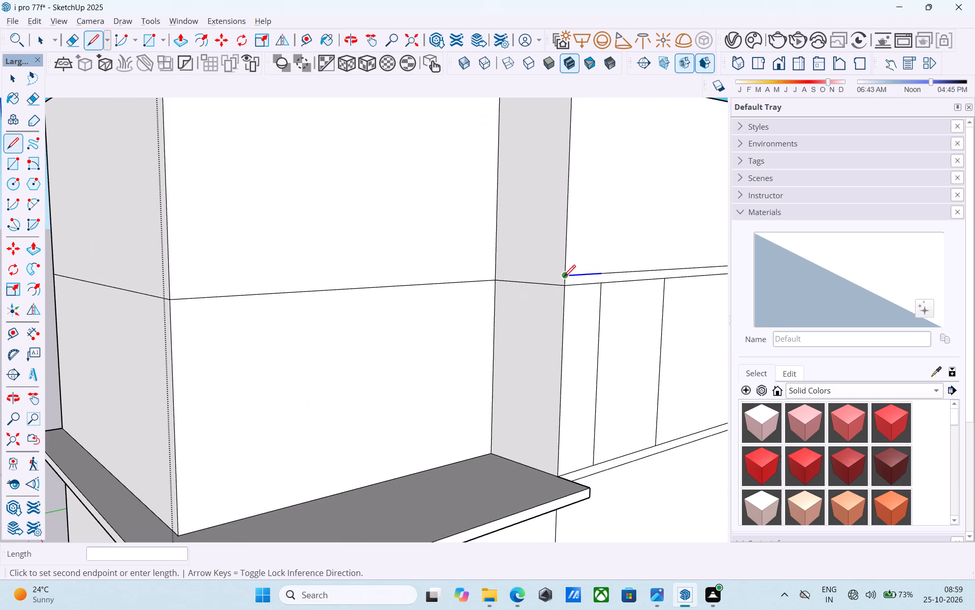
click(496, 267)
click(496, 267)
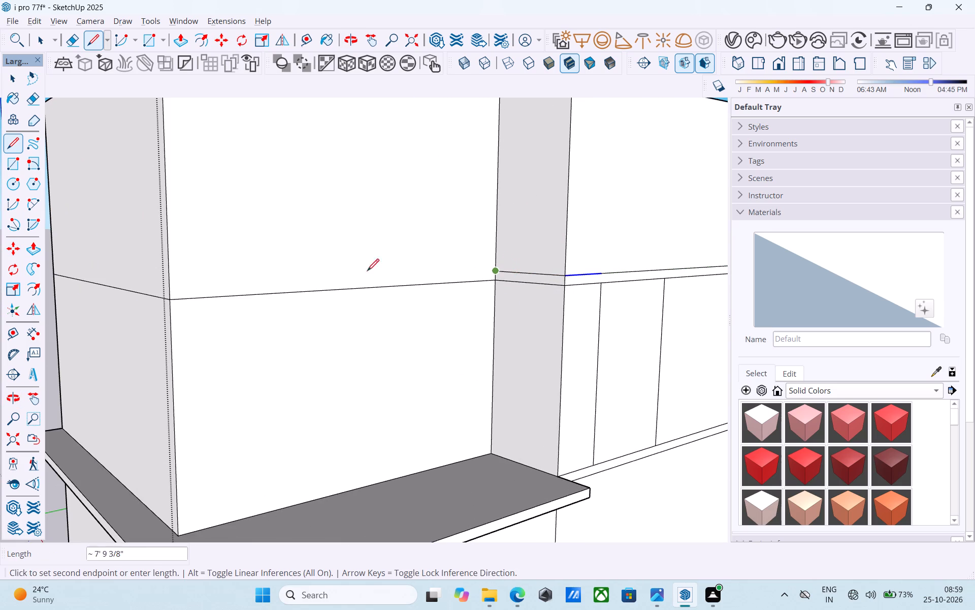
click(172, 283)
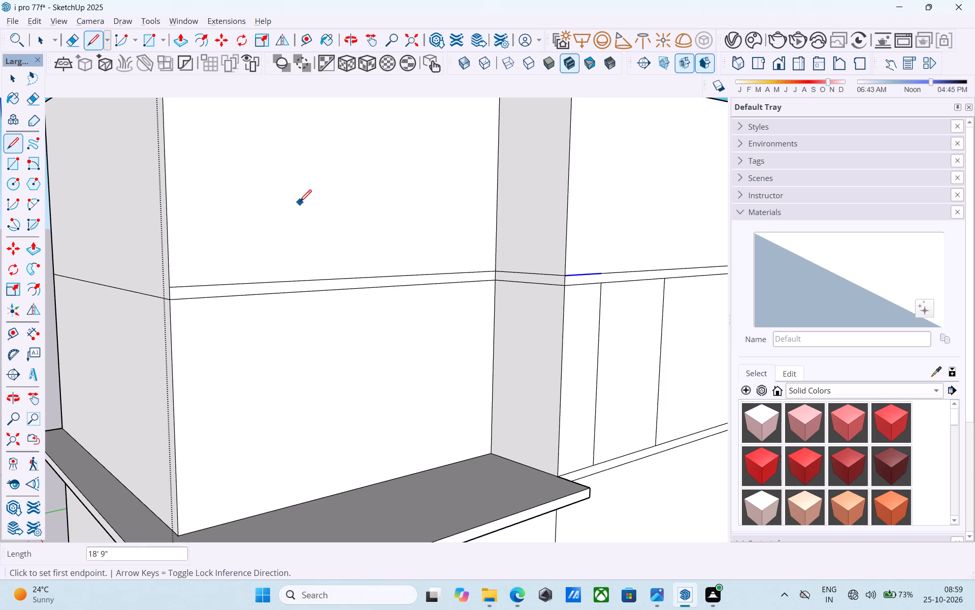
Draw a 20' line from that outer corner along the adjoining projecting wall, parallel to the floor line.
scroll(339, 218, down, 7)
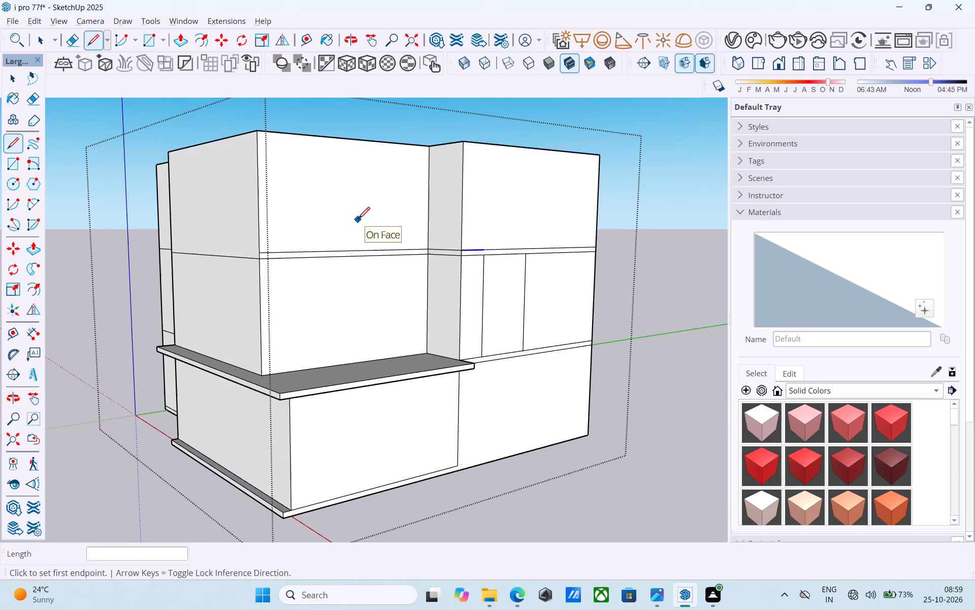
scroll(358, 220, down, 5)
middle_drag(359, 220, 407, 293)
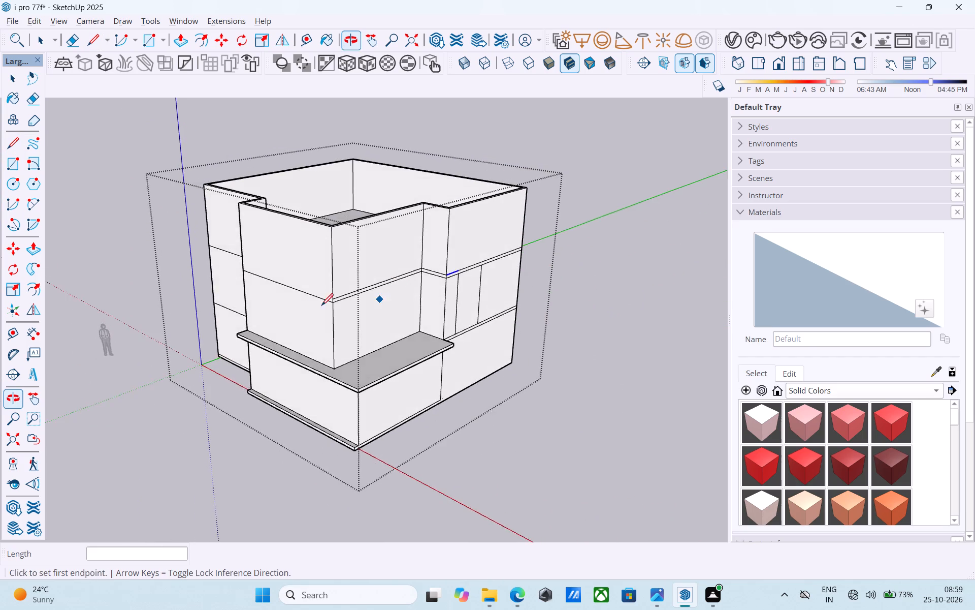
scroll(306, 303, up, 10)
click(376, 297)
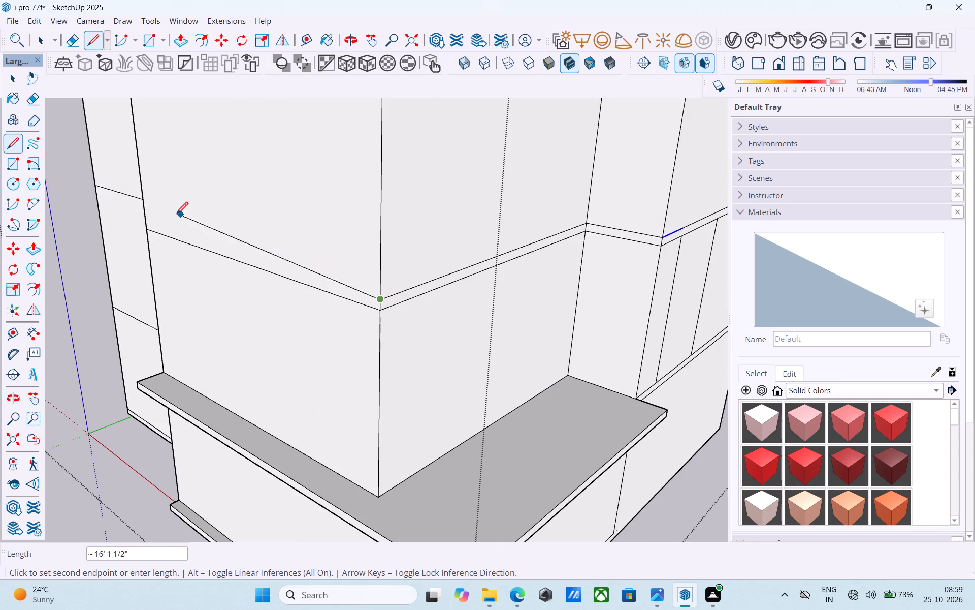
click(147, 219)
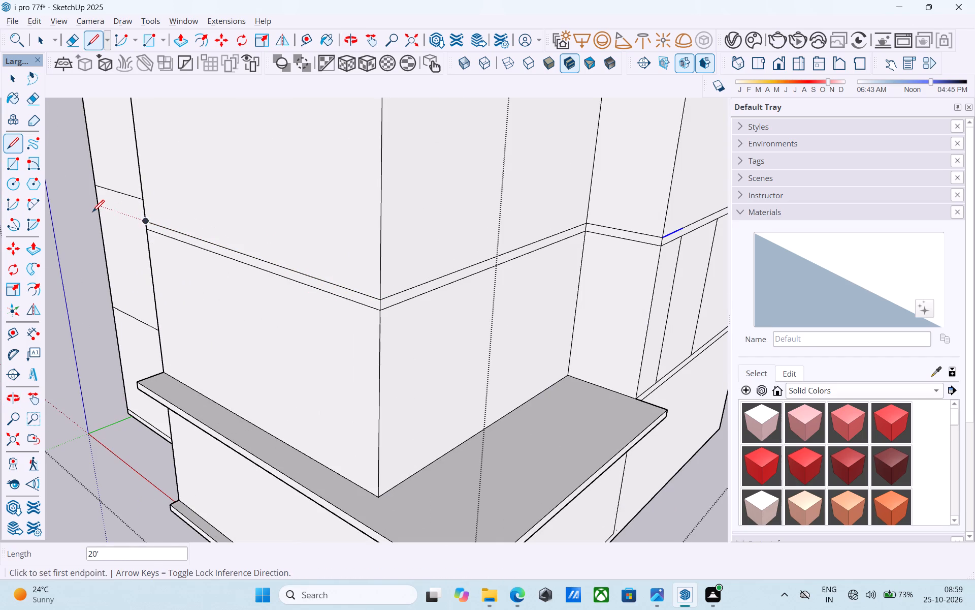
Draw the upper slab line across the full width of the blank wall beyond the panelled wall's far corner.
scroll(92, 212, down, 12)
middle_drag(285, 194, 79, 206)
middle_drag(307, 217, 92, 193)
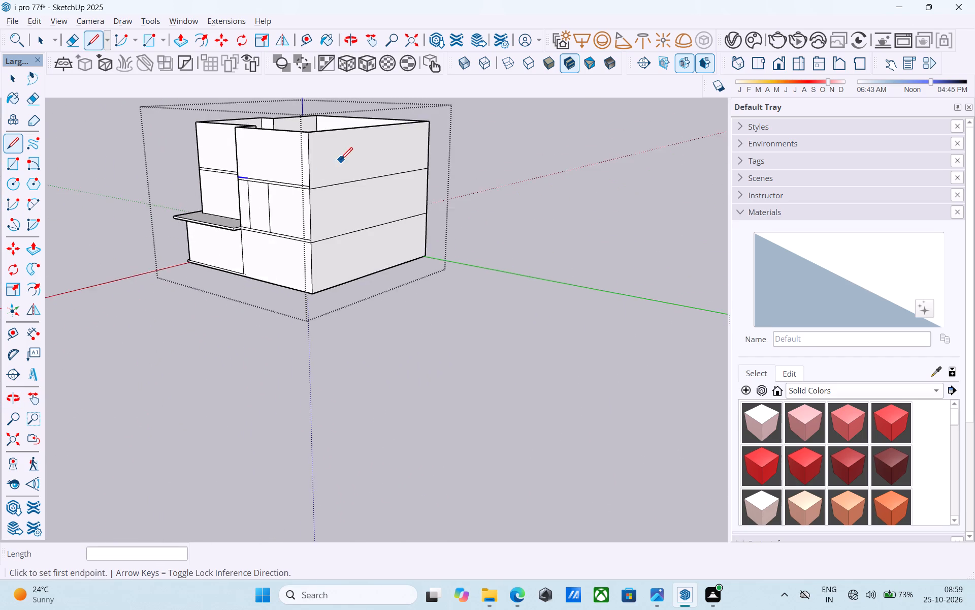
scroll(341, 161, up, 4)
scroll(296, 268, up, 2)
scroll(301, 180, up, 4)
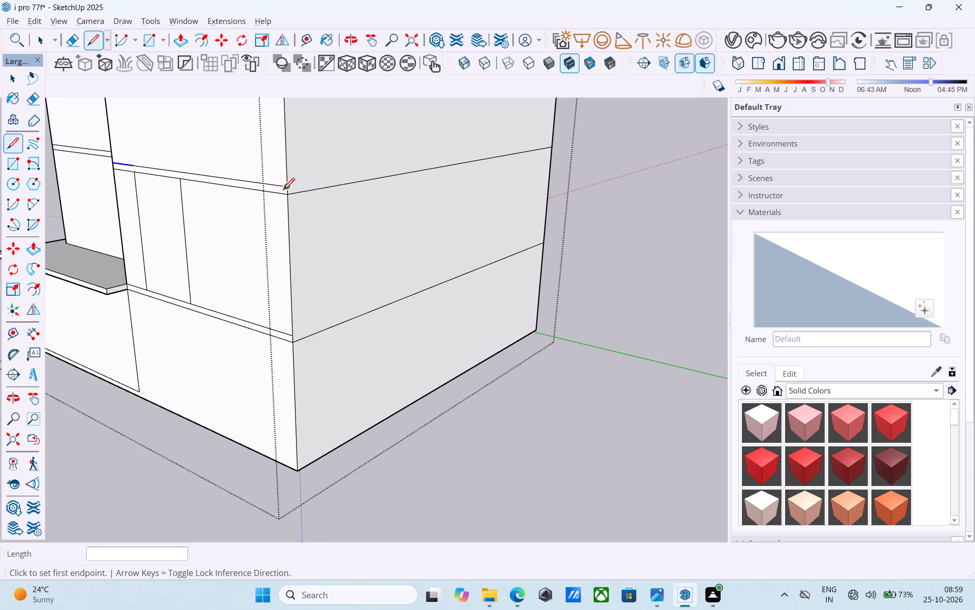
click(287, 189)
scroll(193, 230, down, 5)
middle_drag(189, 234, 180, 235)
middle_drag(484, 168, 167, 209)
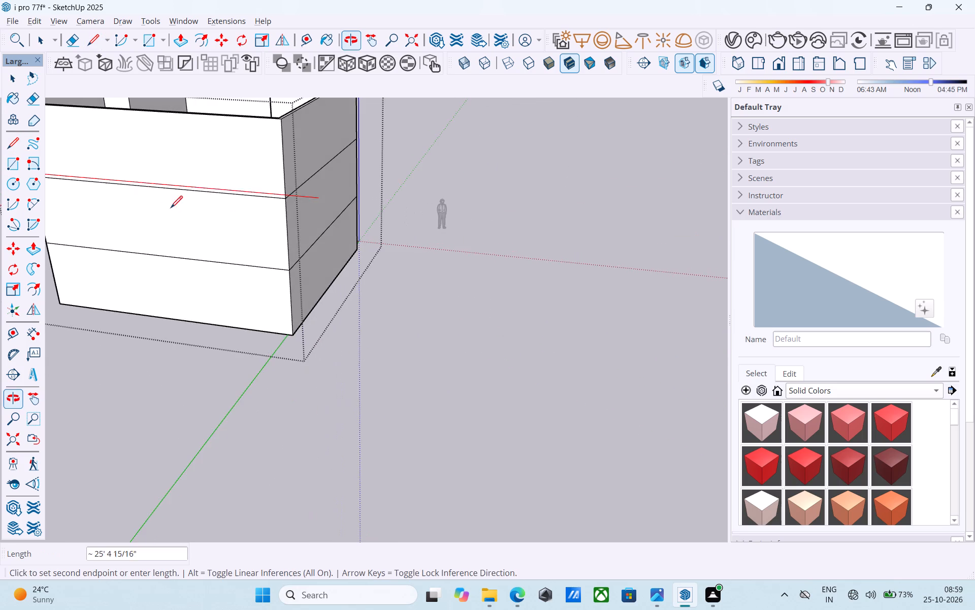
scroll(273, 187, up, 5)
click(291, 198)
Draw a 40' line corner to corner across the blank wall, just above and parallel to the lower floor line.
scroll(534, 171, down, 7)
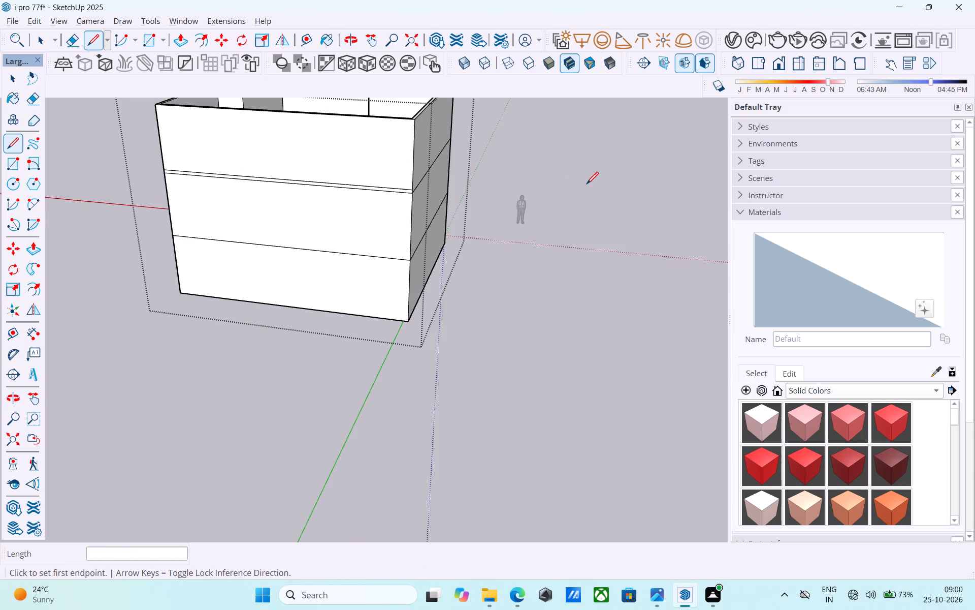
middle_drag(303, 246, 572, 213)
scroll(359, 251, up, 8)
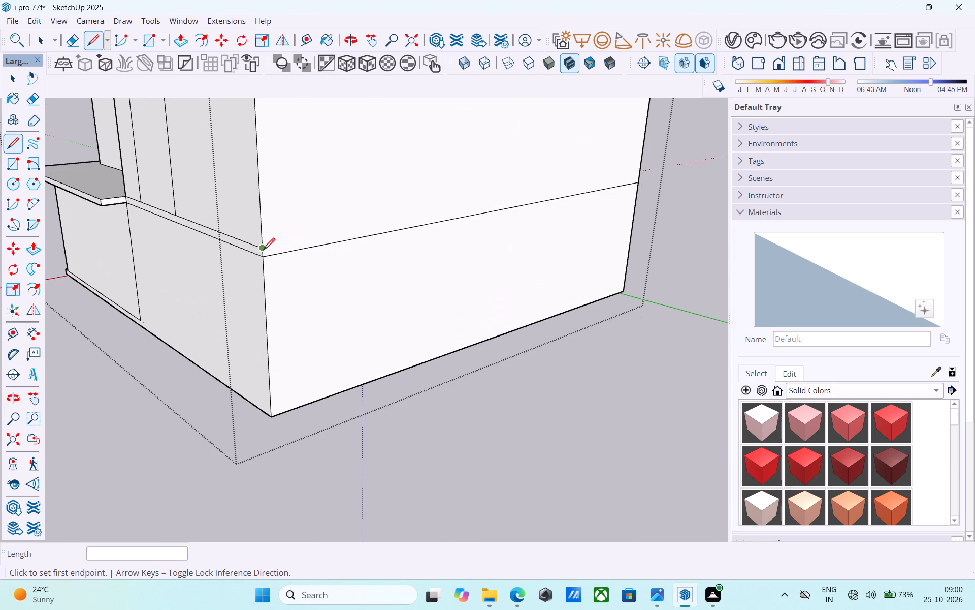
click(263, 251)
scroll(178, 266, down, 5)
middle_drag(527, 229, 189, 228)
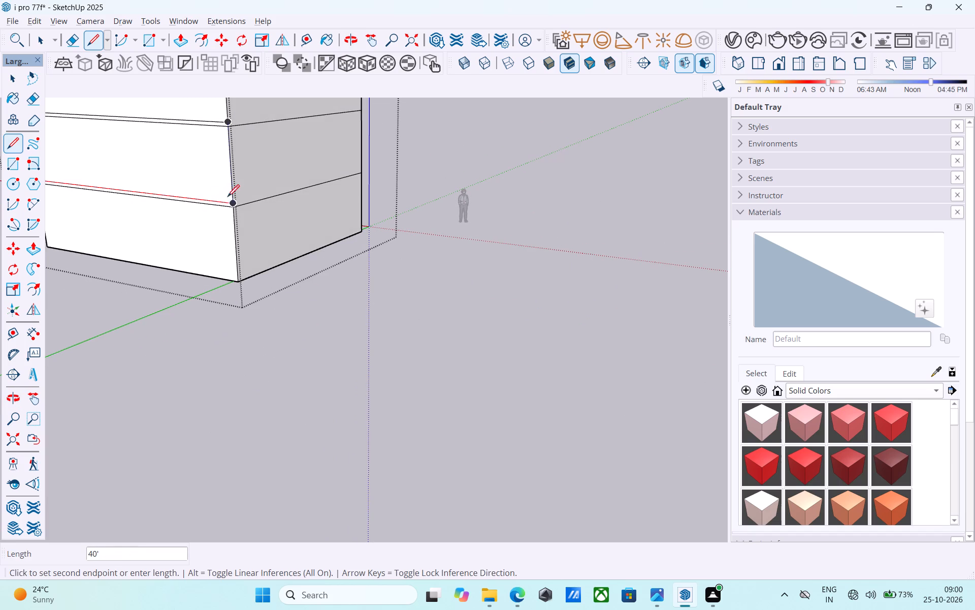
click(233, 201)
Erase both upper slab lines across the narrow recess return beside the panelled wall.
scroll(280, 198, down, 6)
middle_drag(634, 222, 757, 222)
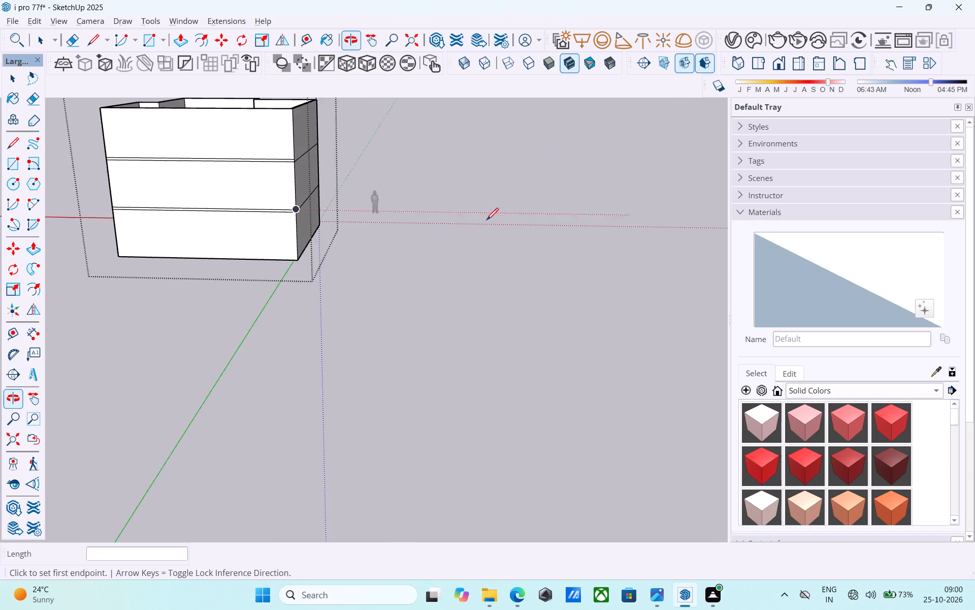
scroll(470, 218, down, 5)
middle_drag(415, 242, 729, 220)
middle_drag(455, 229, 737, 299)
scroll(534, 184, up, 4)
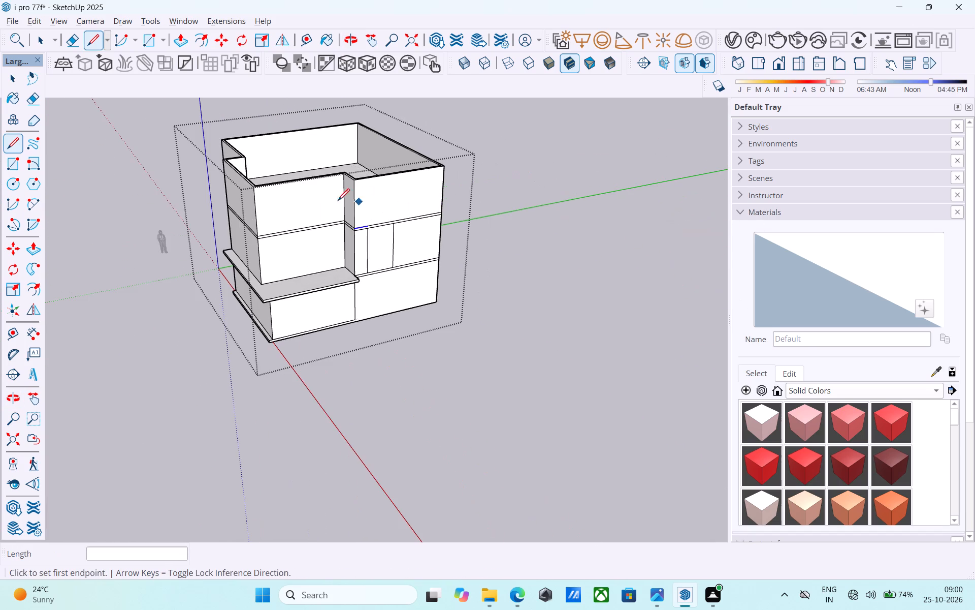
middle_drag(460, 204, 596, 201)
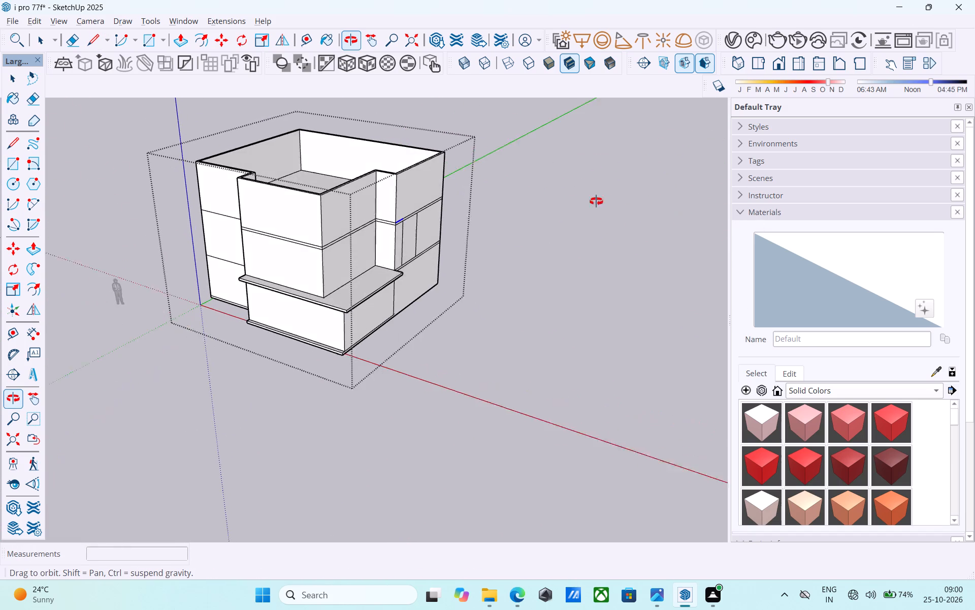
middle_drag(596, 201, 595, 201)
scroll(400, 216, up, 3)
key(e)
drag(378, 222, 369, 234)
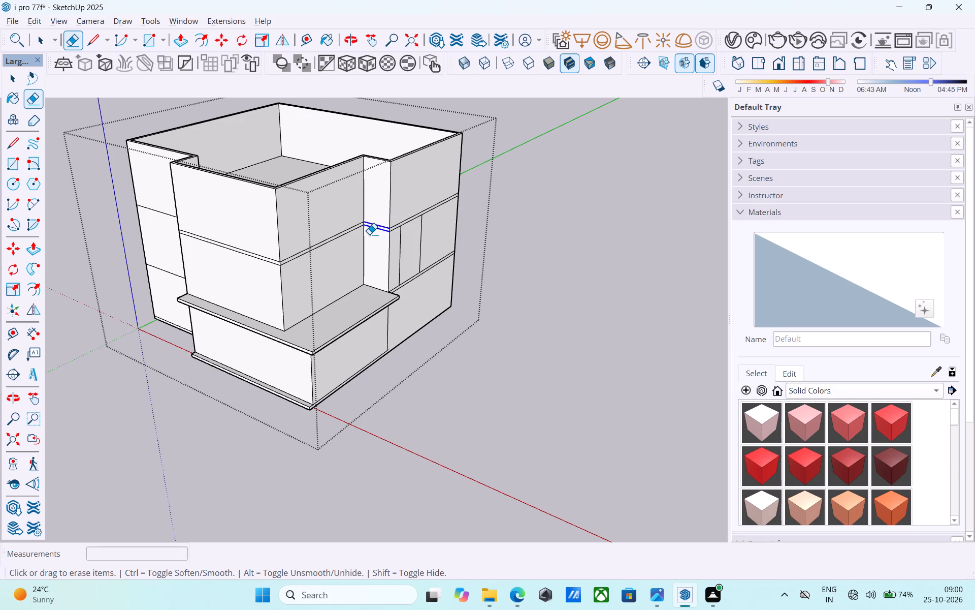
key(space)
Erase the lower of the two upper slab lines between the recess corner and the panelled wall's first vertical divider.
scroll(373, 240, down, 5)
middle_drag(373, 244, 277, 225)
scroll(382, 234, up, 2)
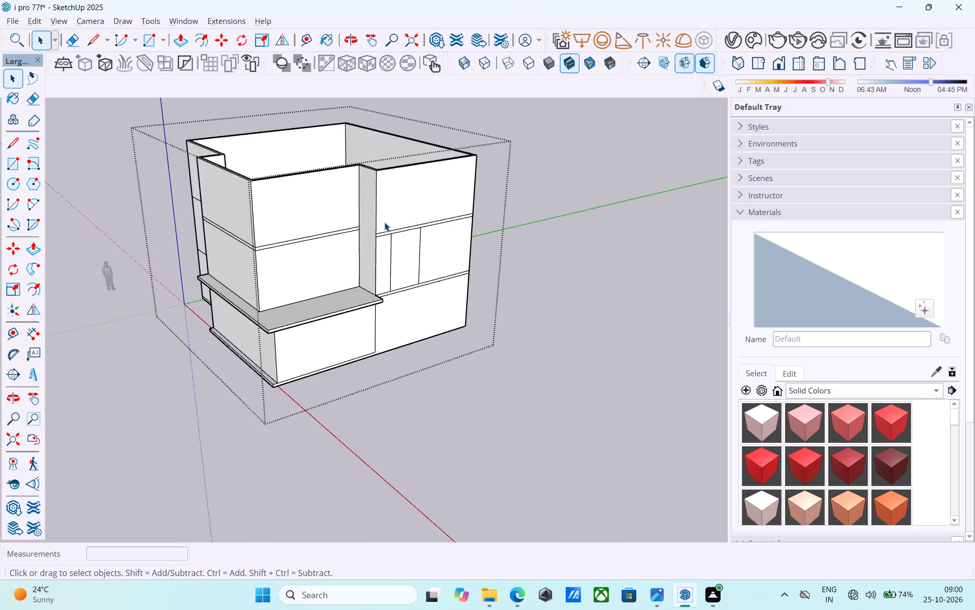
scroll(384, 222, up, 8)
middle_drag(385, 223, 365, 208)
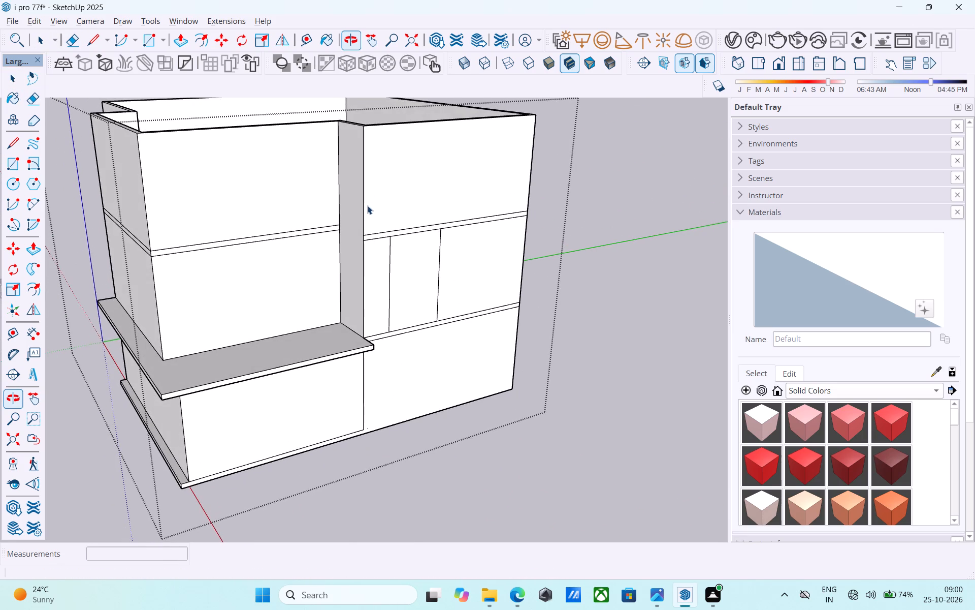
scroll(370, 204, up, 5)
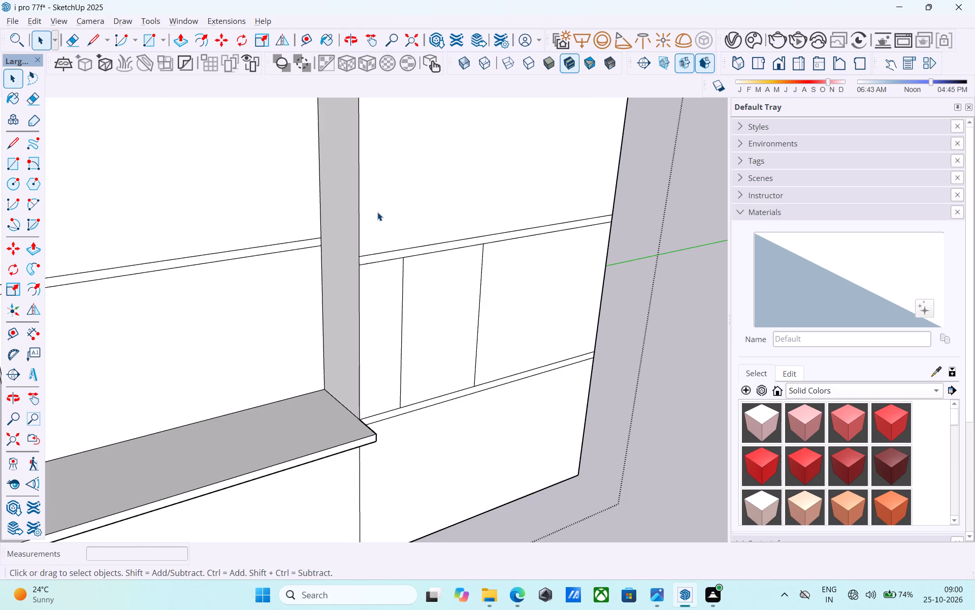
key(e)
click(380, 262)
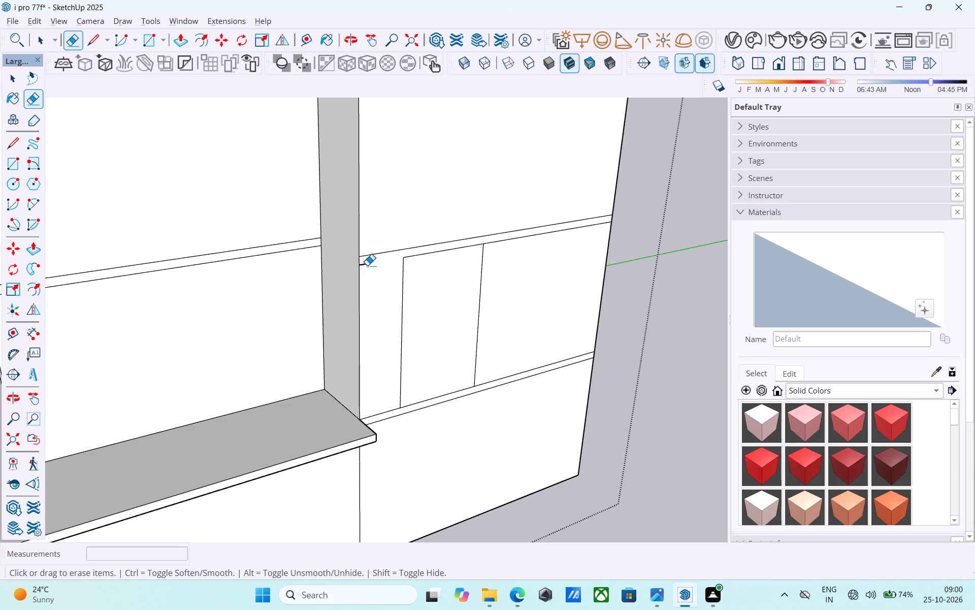
click(367, 265)
key(space)
Extend the first vertical divider with a line from its upper end straight up to the wall's top edge.
key(l)
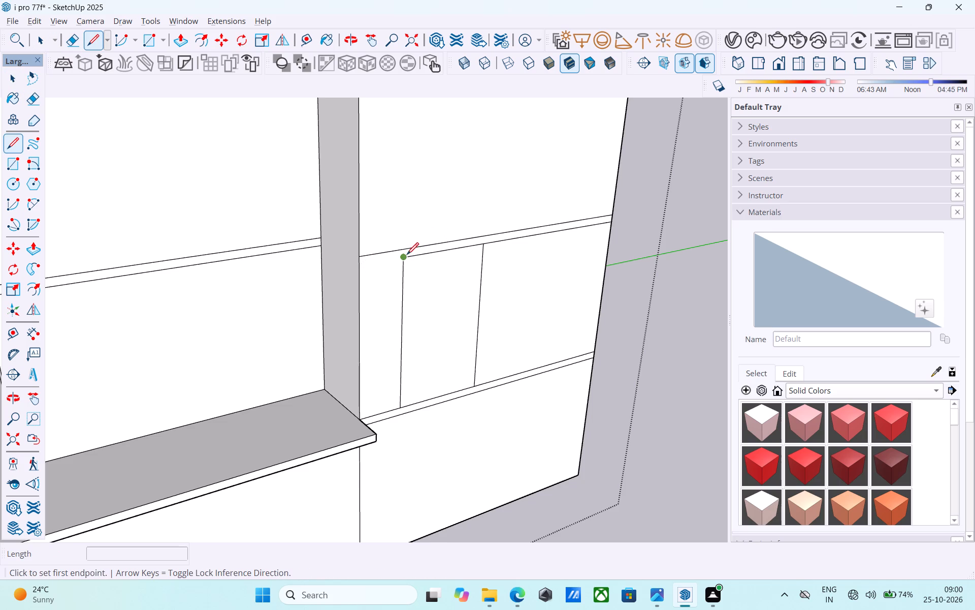
click(407, 256)
scroll(402, 255, down, 1)
scroll(402, 255, up, 1)
scroll(402, 255, down, 4)
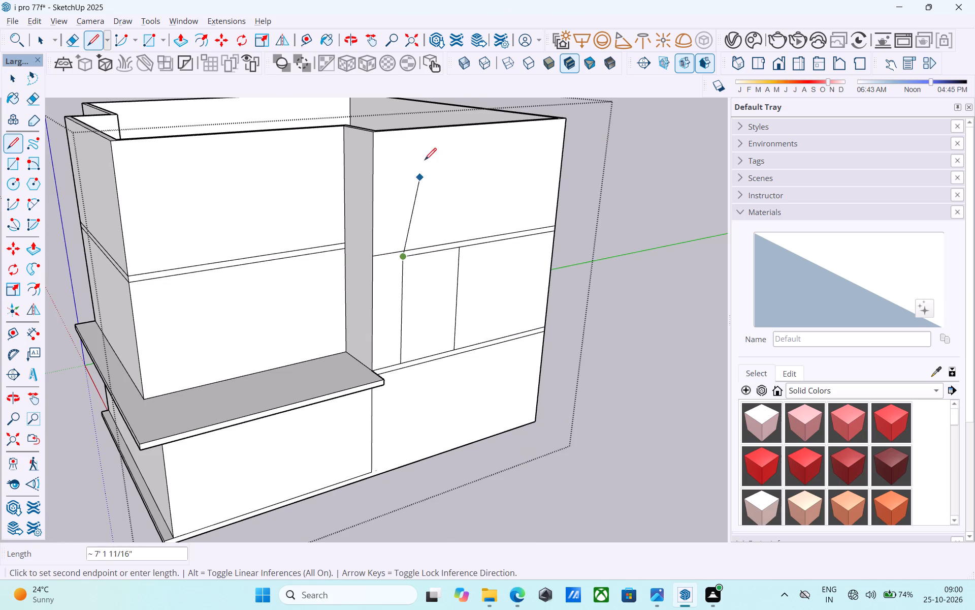
click(407, 131)
key(space)
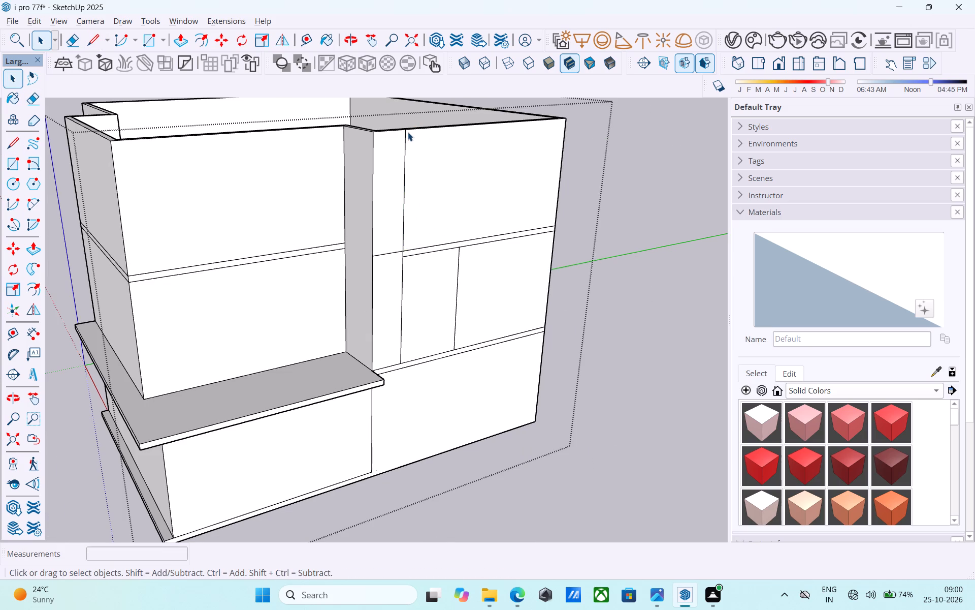
Erase the remaining upper slab line segment between the recess corner and the extended first divider.
middle_drag(408, 132, 401, 142)
key(e)
scroll(399, 255, up, 5)
drag(383, 270, 376, 250)
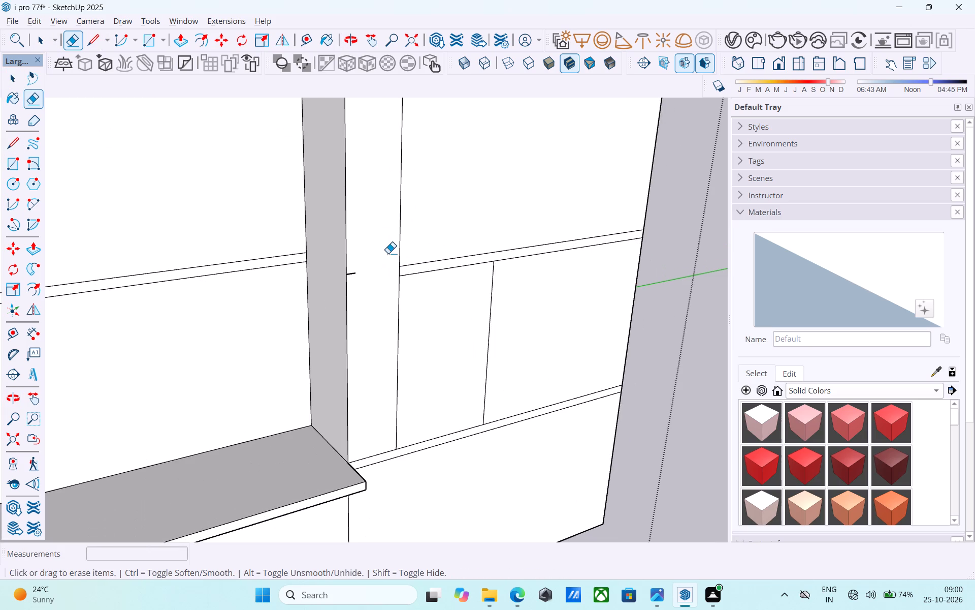
click(358, 274)
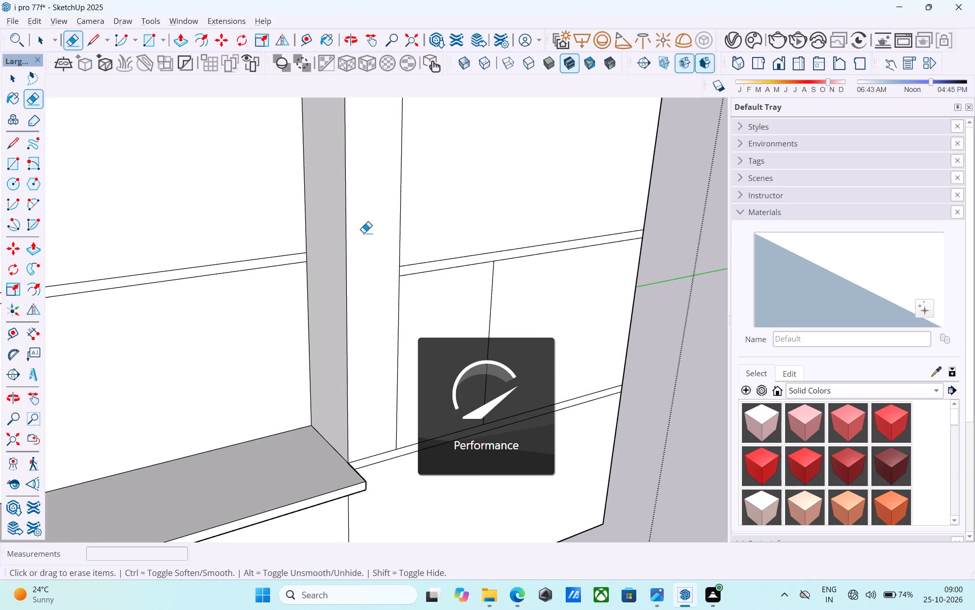
Erase the short vertical piece of the first divider between the two upper slab lines.
scroll(347, 228, down, 5)
middle_drag(345, 226, 330, 171)
scroll(357, 302, up, 5)
scroll(374, 188, up, 3)
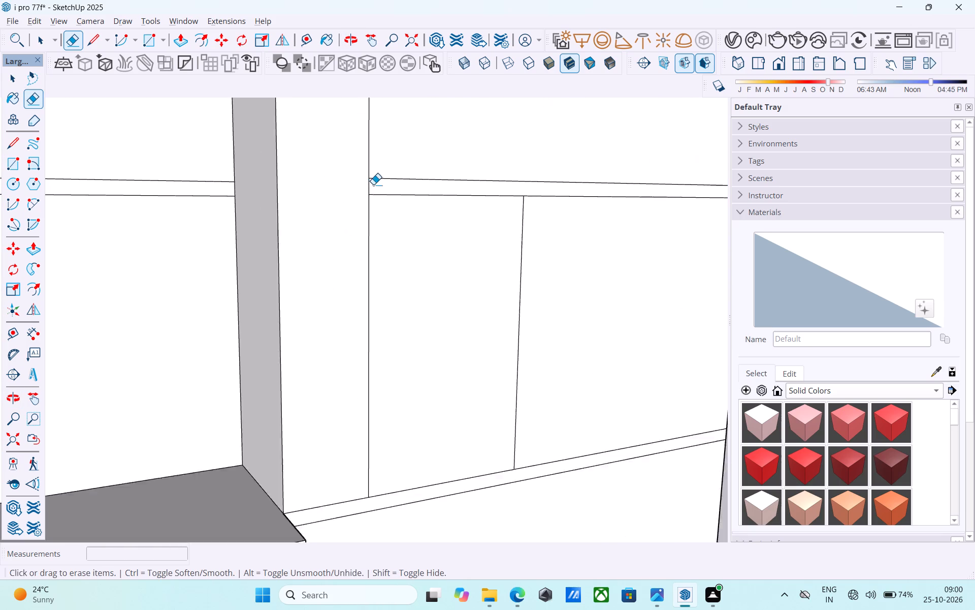
scroll(373, 185, up, 4)
click(370, 187)
scroll(365, 189, down, 9)
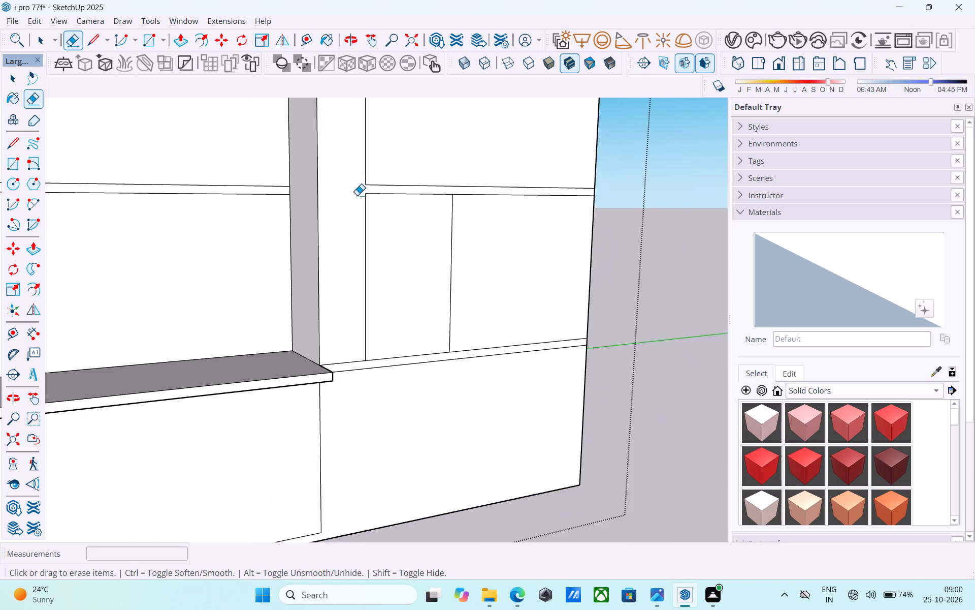
scroll(357, 195, down, 7)
middle_drag(346, 208, 282, 274)
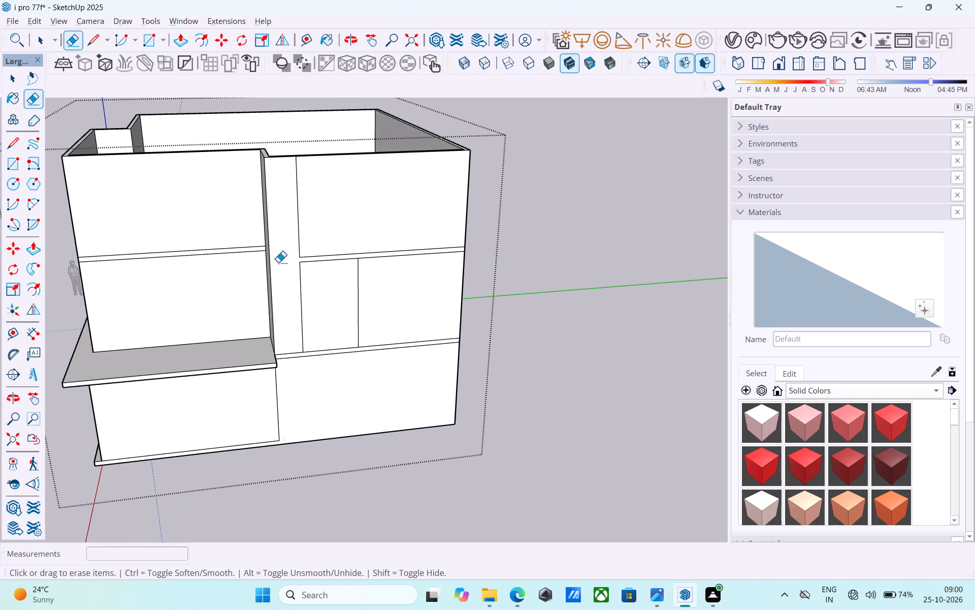
Draw a 10' 6" vertical line from the second divider's upper end to the wall's top edge.
middle_click(338, 253)
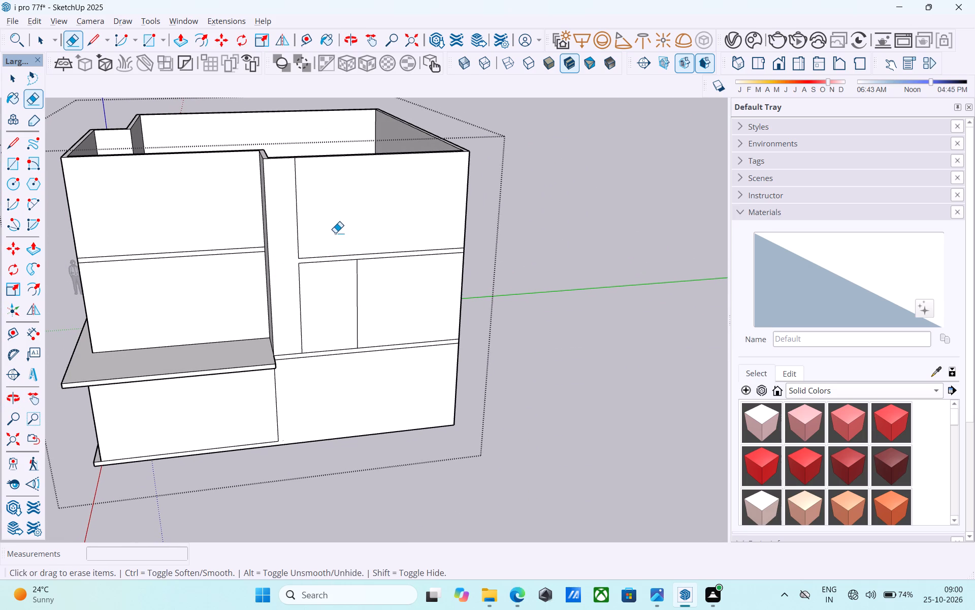
middle_drag(337, 233, 367, 223)
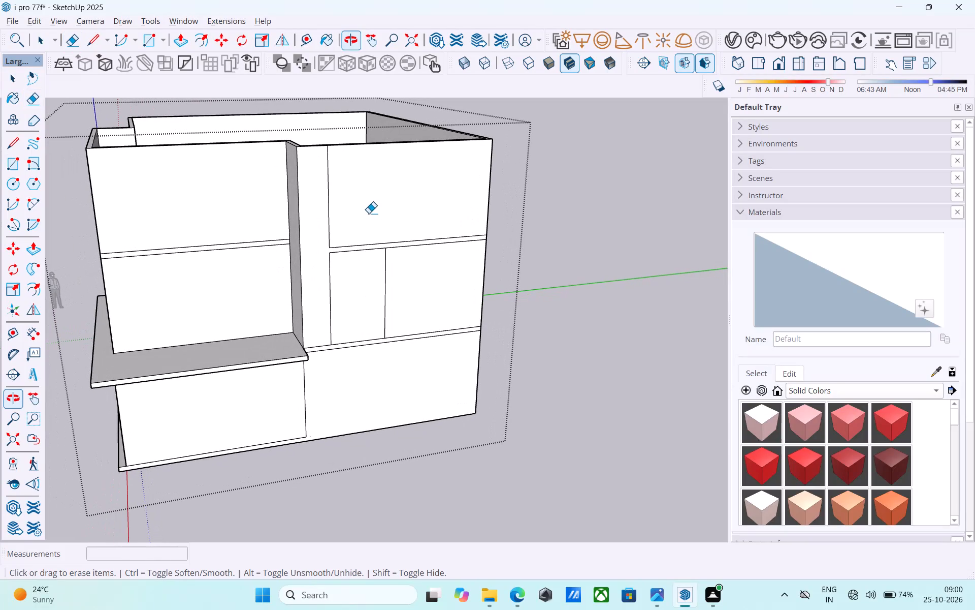
middle_drag(374, 195, 362, 191)
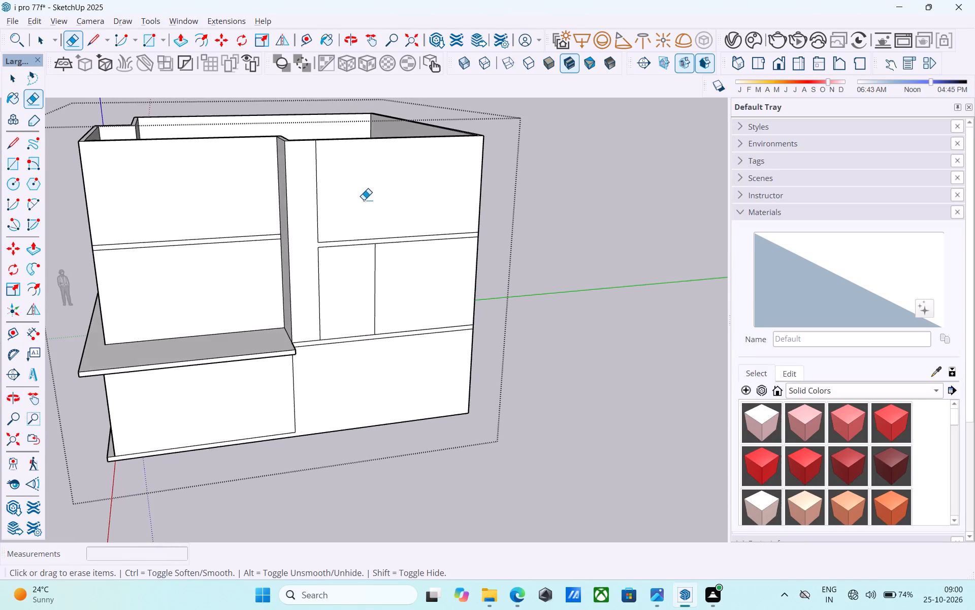
scroll(365, 202, up, 4)
key(l)
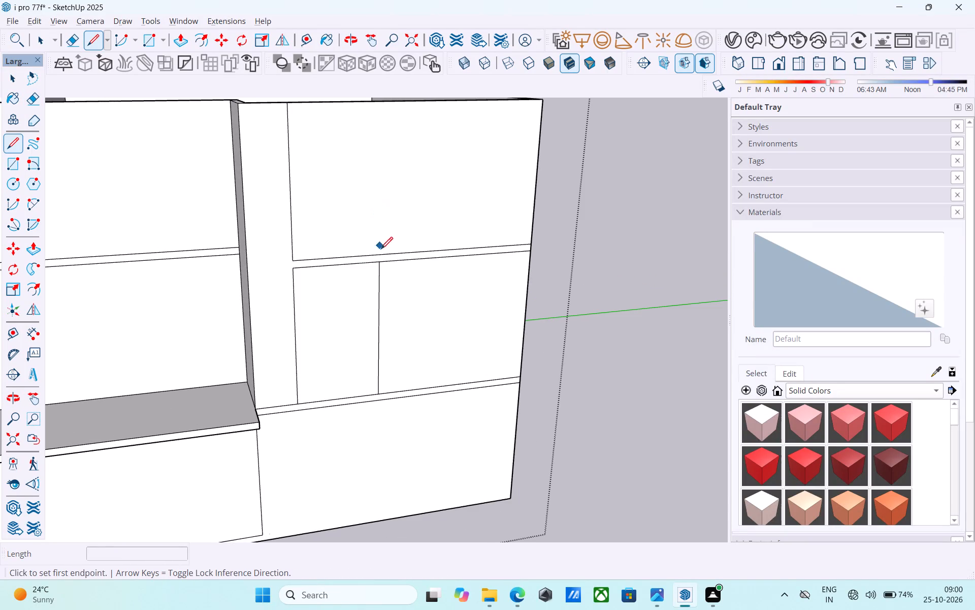
click(377, 262)
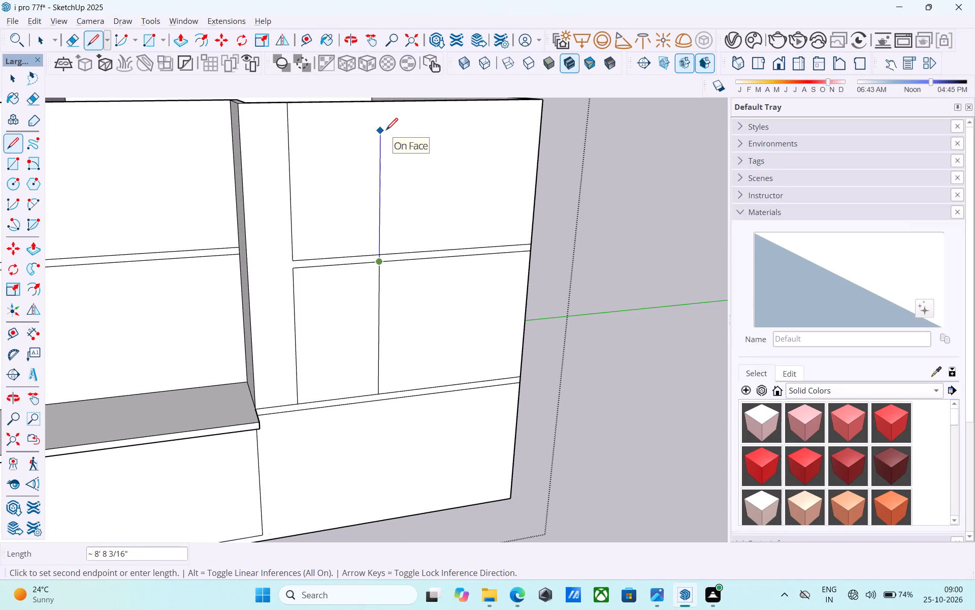
scroll(385, 131, down, 4)
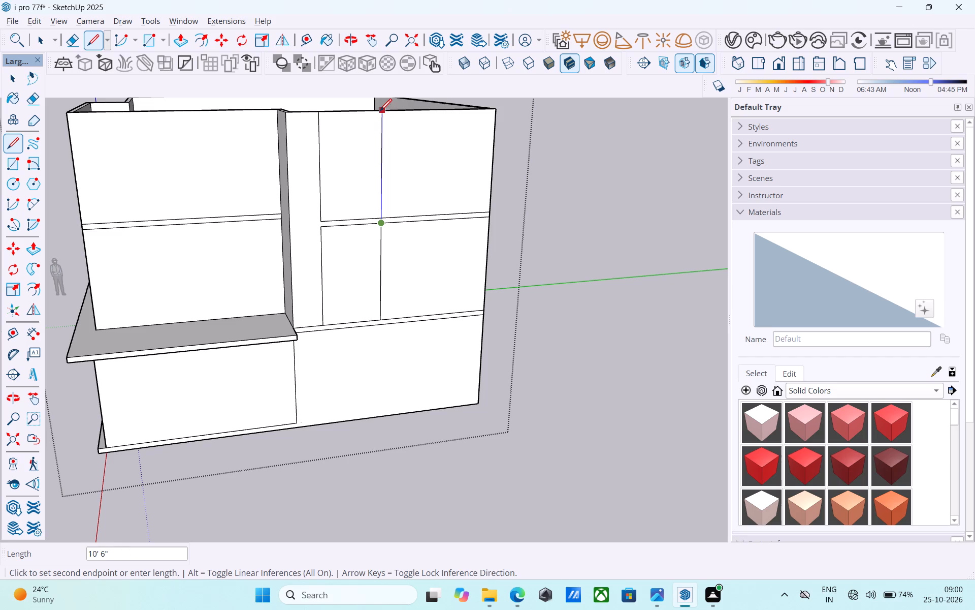
click(380, 112)
key(space)
Draw a line across the open top, from the recess return's outer wall corner to the opposite side wall, parallel to the panelled wall.
shift+middle_drag(380, 112, 375, 202)
scroll(370, 234, up, 7)
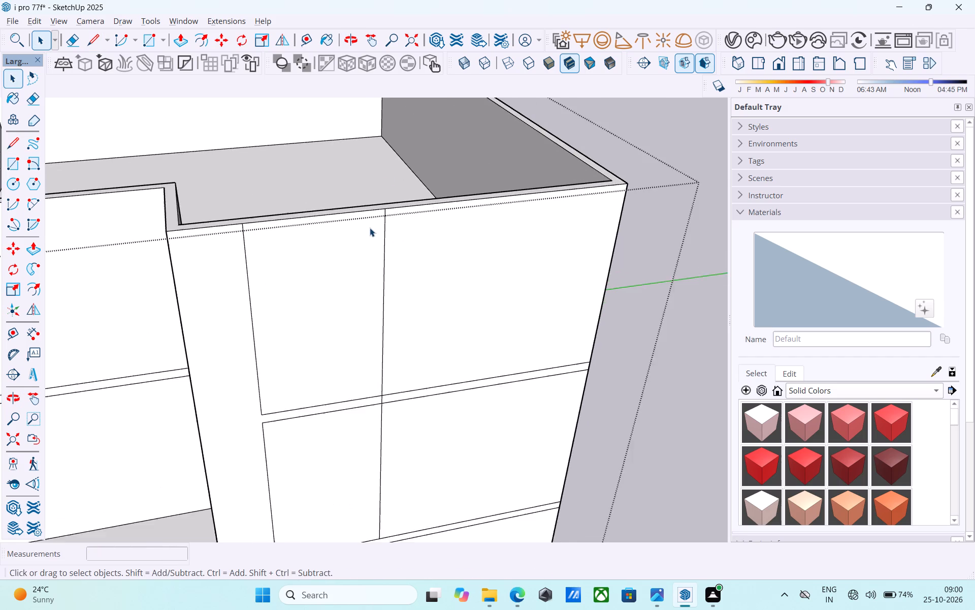
scroll(370, 228, up, 1)
scroll(370, 225, down, 5)
middle_drag(369, 224, 359, 220)
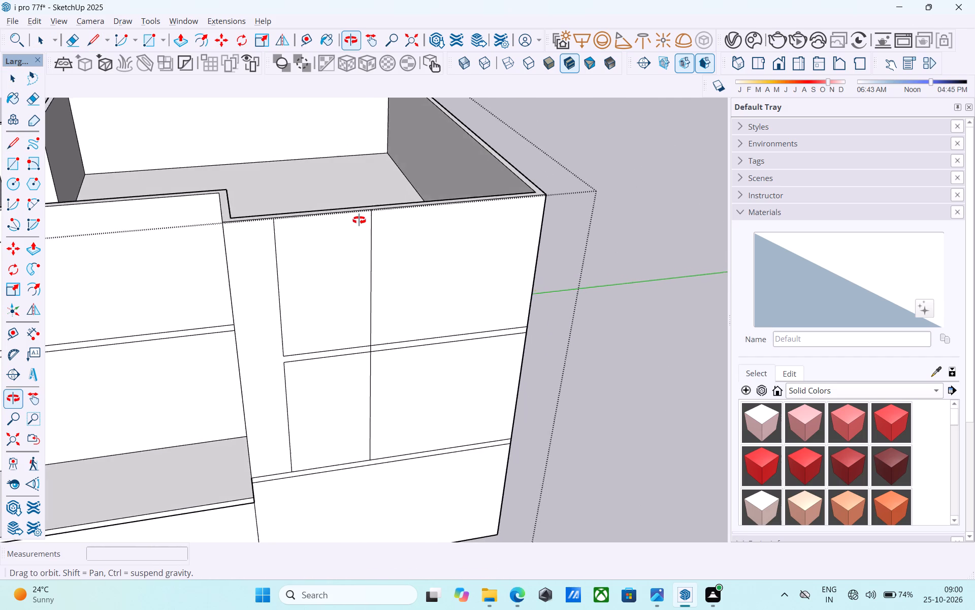
middle_drag(359, 220, 406, 207)
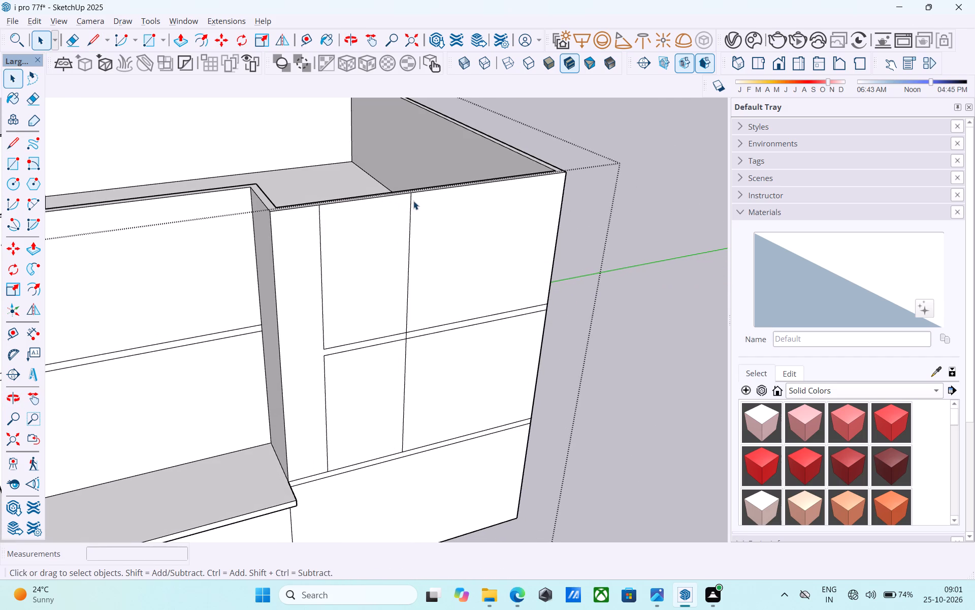
scroll(429, 191, down, 6)
middle_drag(434, 194, 477, 348)
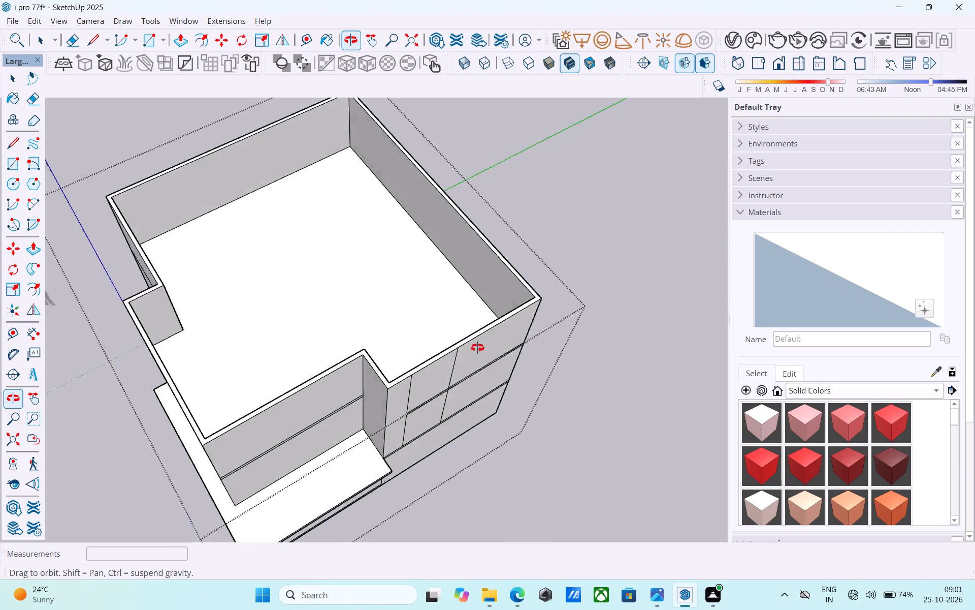
middle_drag(477, 348, 171, 344)
middle_drag(160, 292, 296, 310)
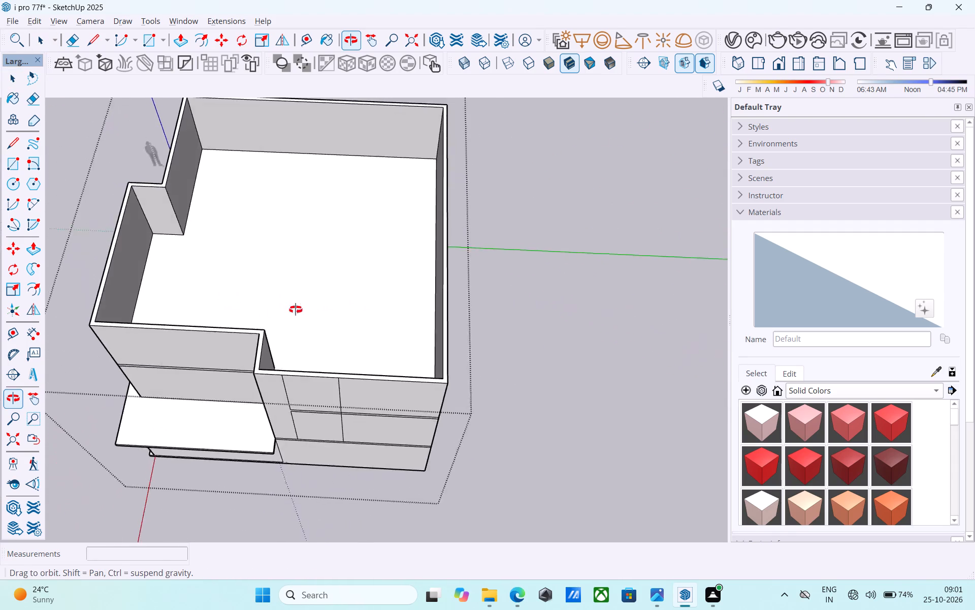
middle_drag(296, 310, 240, 313)
scroll(235, 313, up, 1)
key(l)
scroll(229, 329, up, 5)
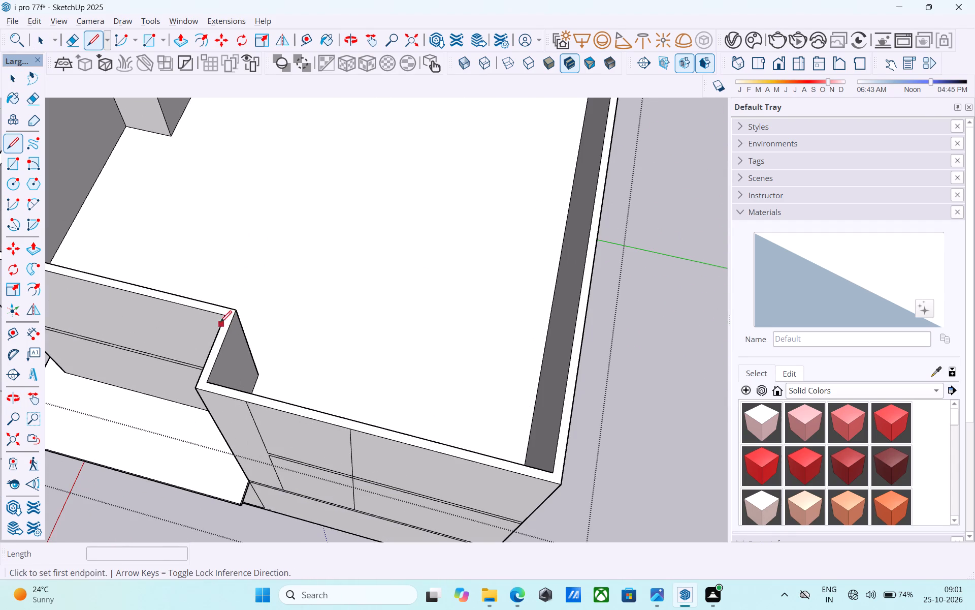
click(223, 318)
middle_drag(226, 316, 290, 312)
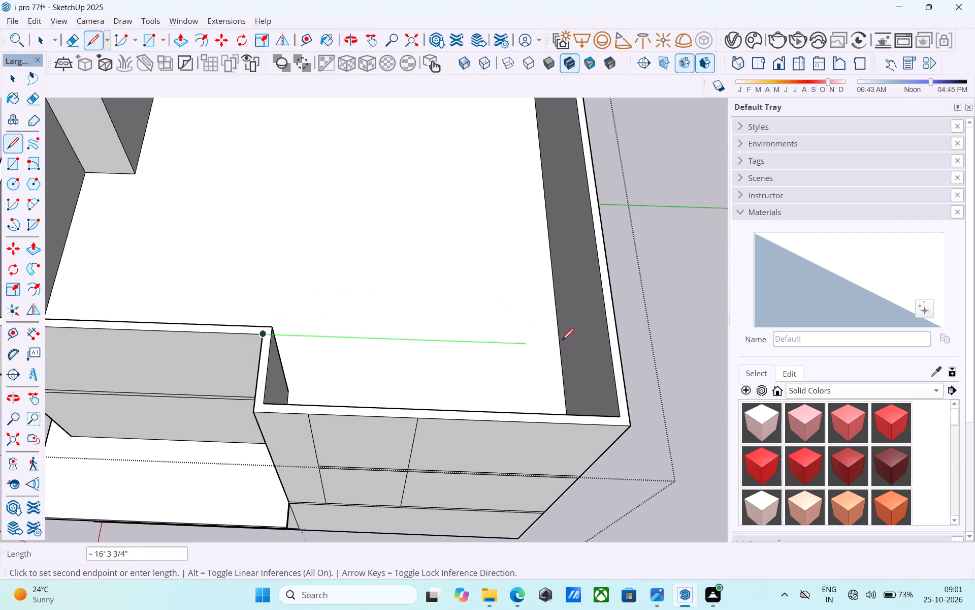
click(614, 349)
key(space)
Delete the two faces covering the open top on either side of the new line.
click(507, 319)
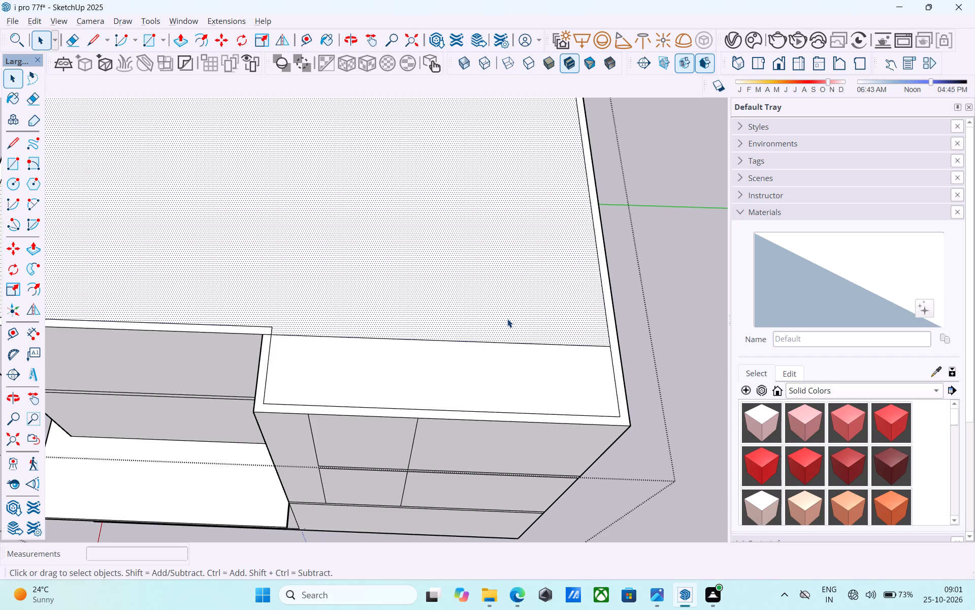
key(Delete)
middle_drag(534, 243, 162, 147)
click(148, 148)
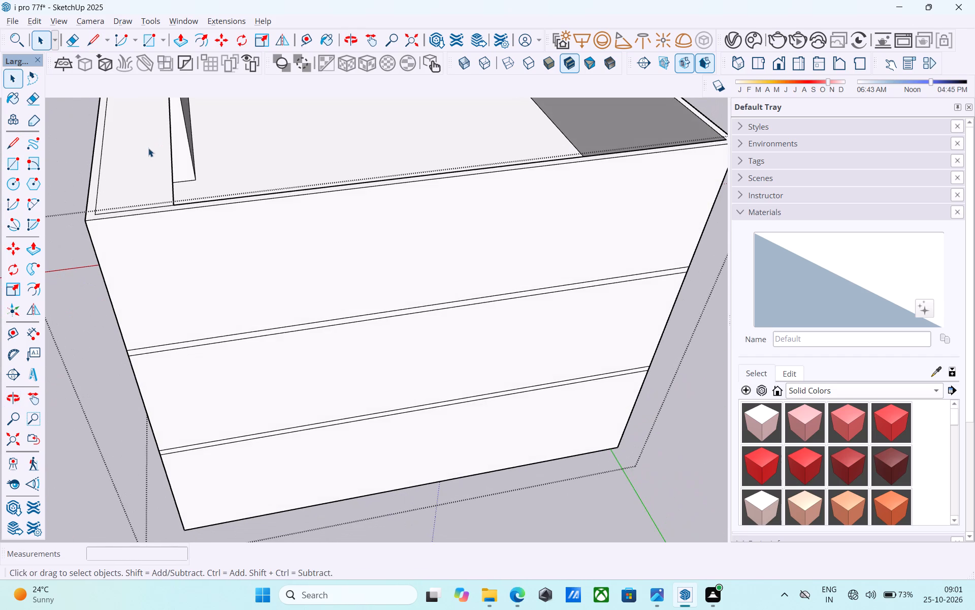
key(Delete)
Draw a 19' 6" line across the open top beside the previous line, from the recess return's inner wall corner to the opposite side wall.
scroll(142, 139, down, 5)
shift+middle_drag(144, 141, 189, 228)
key(l)
scroll(224, 182, up, 8)
click(201, 185)
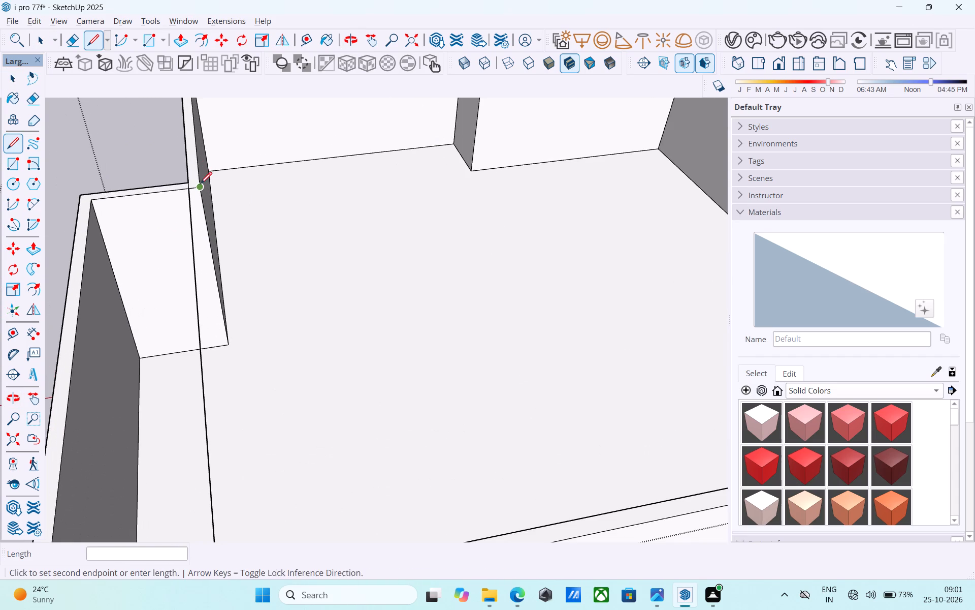
scroll(198, 182, down, 6)
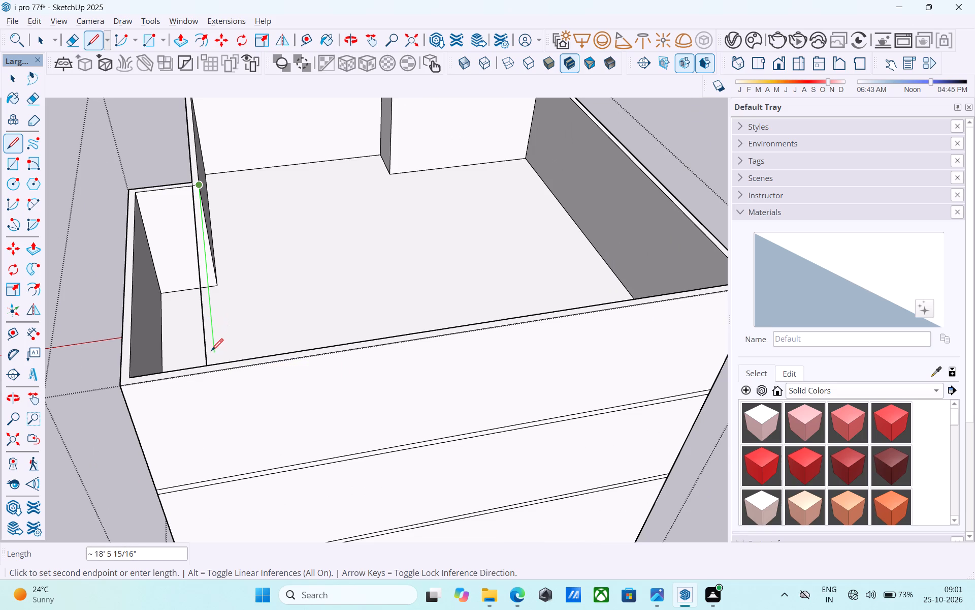
scroll(211, 350, up, 4)
click(221, 375)
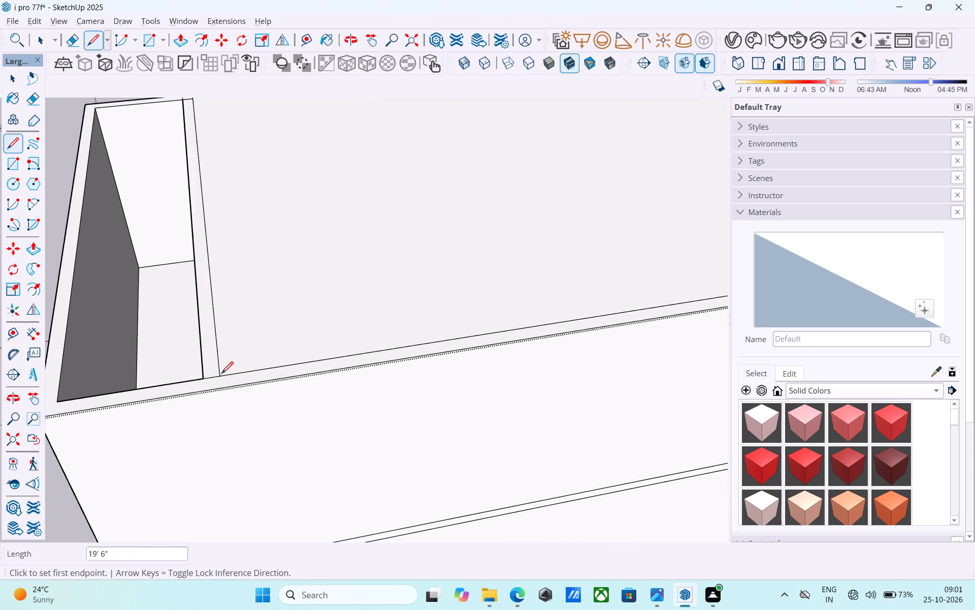
Delete the large face covering the main room beside the new wall-top strip.
key(space)
click(249, 340)
key(Delete)
Push/Pull the underside of the narrow wall-top strip down to the floor to form a full-height partition wall.
scroll(400, 239, down, 5)
middle_drag(331, 264, 426, 195)
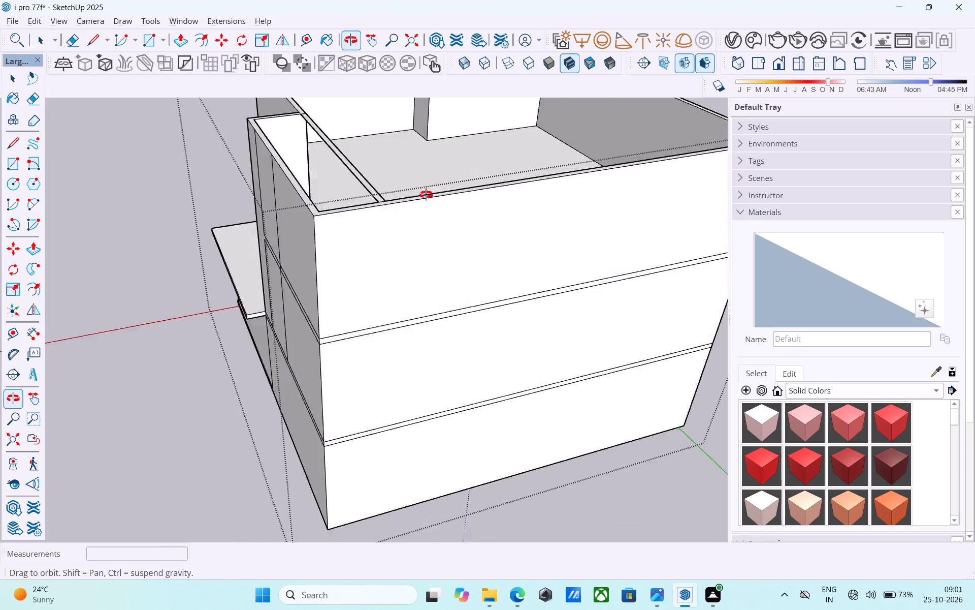
middle_drag(426, 195, 208, 415)
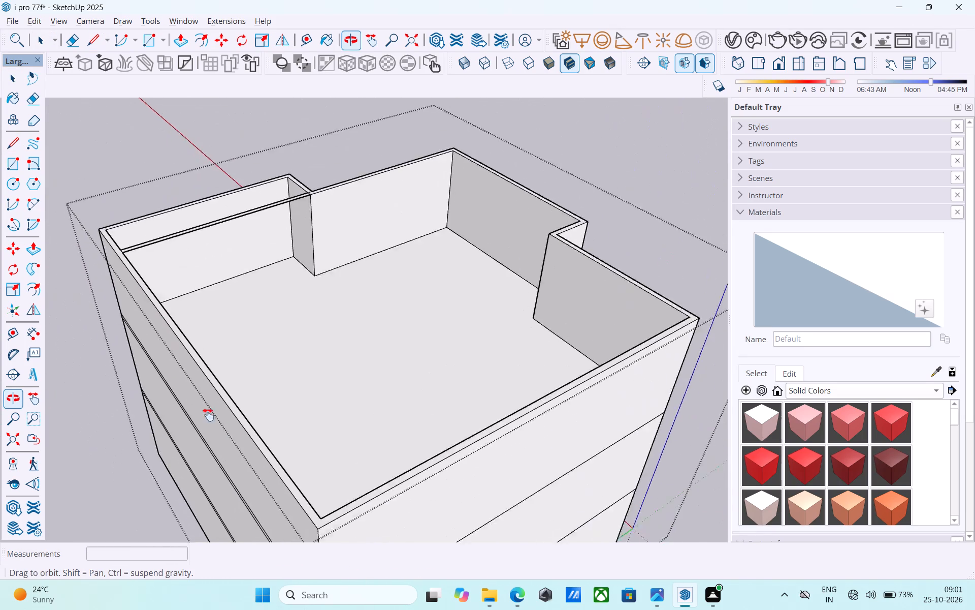
middle_drag(208, 415, 216, 444)
scroll(247, 229, up, 5)
shift+middle_drag(244, 242, 100, 257)
shift+middle_drag(112, 255, 223, 332)
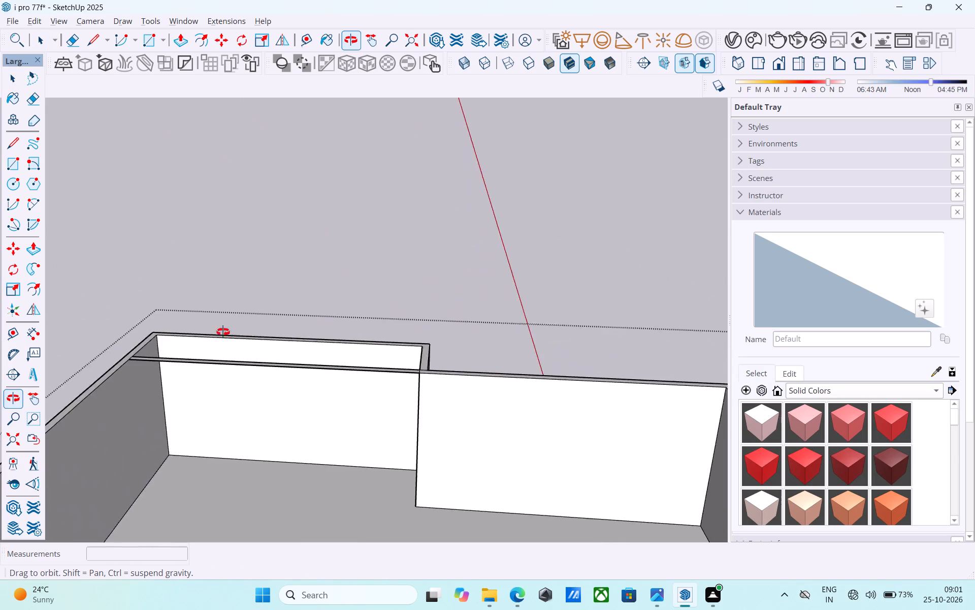
shift+middle_drag(223, 332, 199, 286)
scroll(191, 301, up, 5)
middle_drag(155, 337, 173, 246)
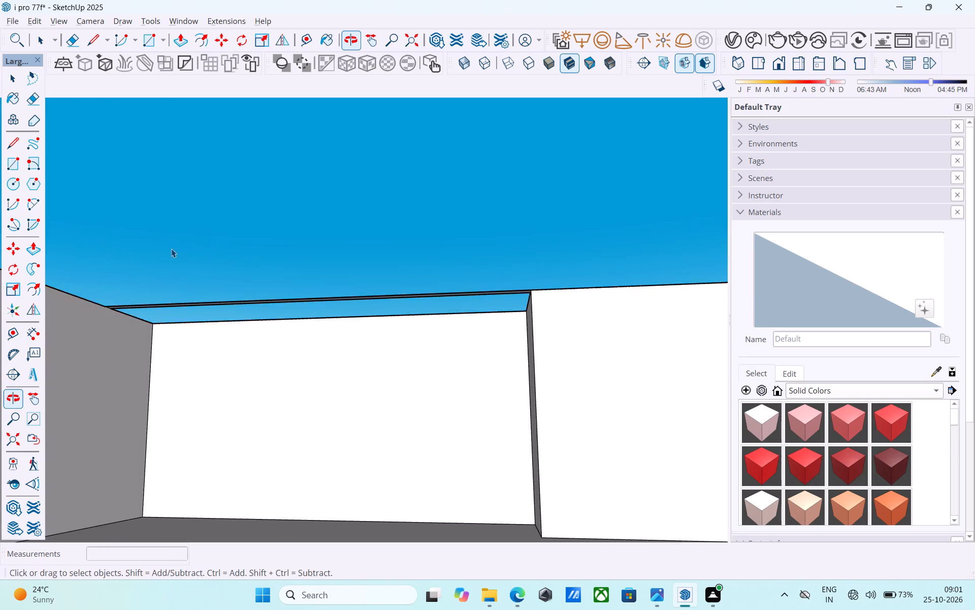
scroll(171, 250, up, 4)
middle_drag(168, 302, 124, 273)
scroll(125, 291, up, 8)
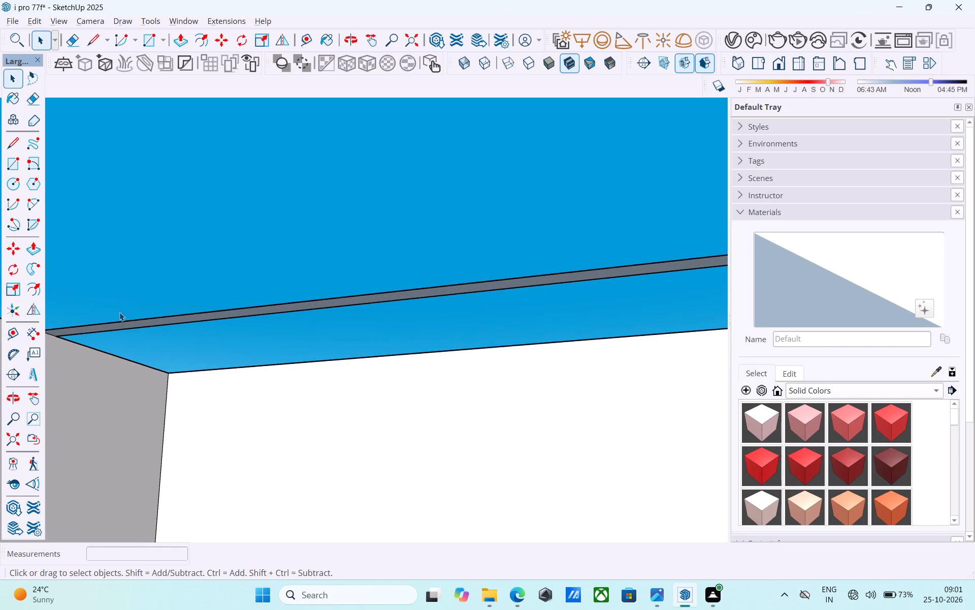
middle_drag(110, 304, 106, 300)
click(113, 321)
key(p)
click(113, 321)
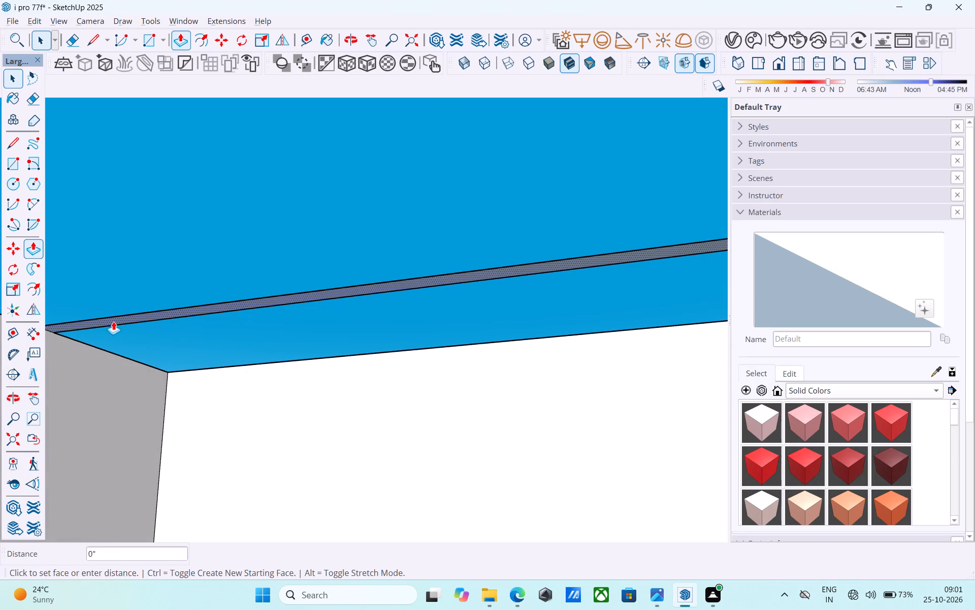
scroll(118, 331, down, 6)
middle_drag(128, 349, 413, 343)
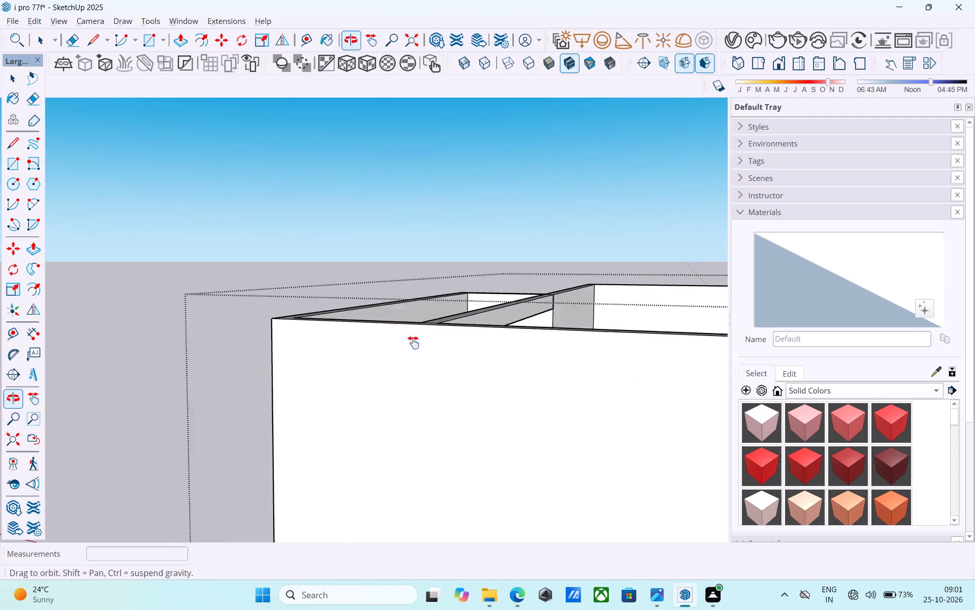
middle_drag(413, 343, 529, 379)
scroll(449, 302, down, 5)
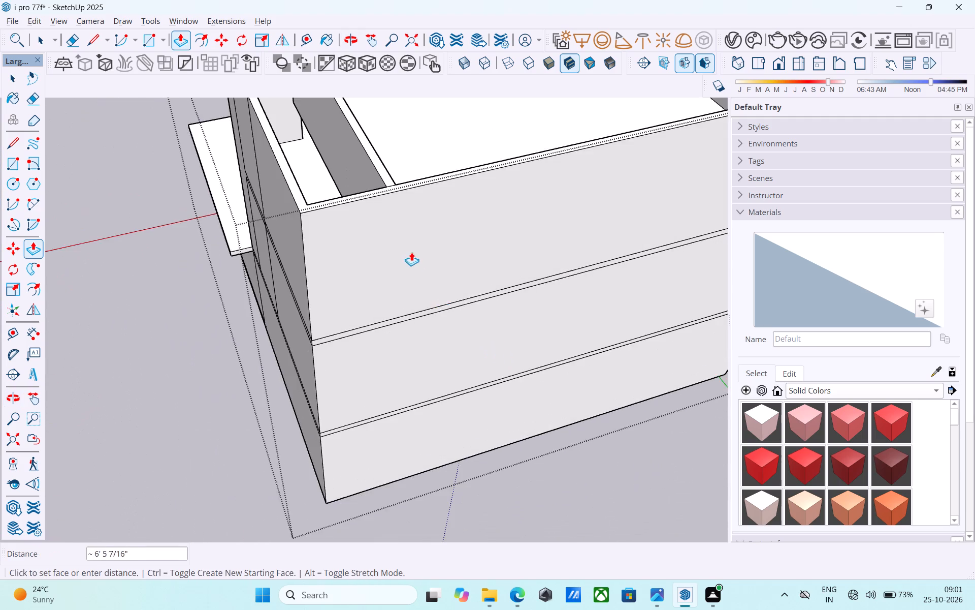
scroll(411, 252, down, 2)
shift+middle_drag(406, 271, 364, 514)
click(434, 312)
Examine the building and its new partition from the facade, from above and from the opposite side.
middle_drag(296, 340, 549, 176)
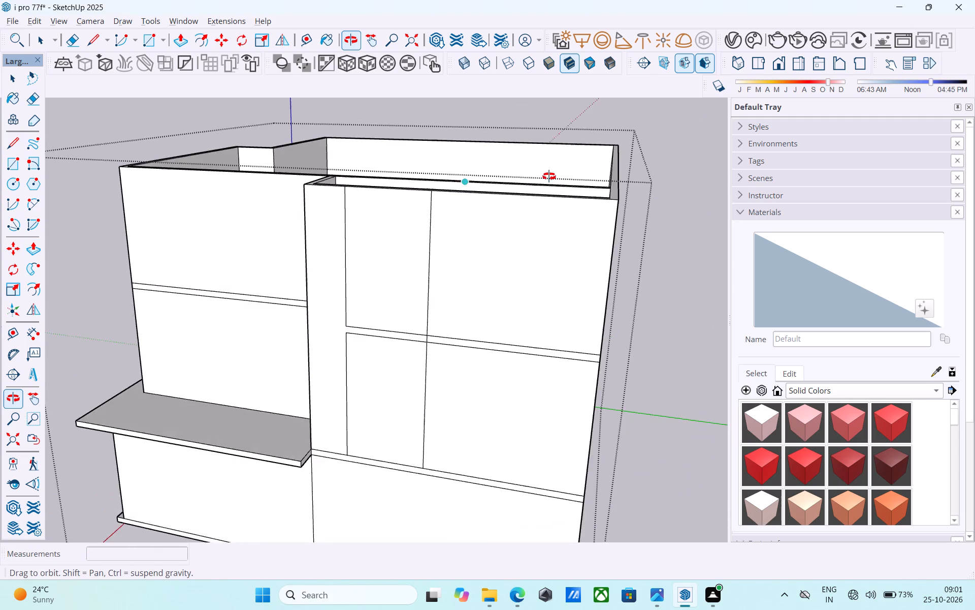
middle_drag(549, 176, 593, 186)
scroll(574, 216, down, 2)
shift+middle_drag(567, 217, 384, 245)
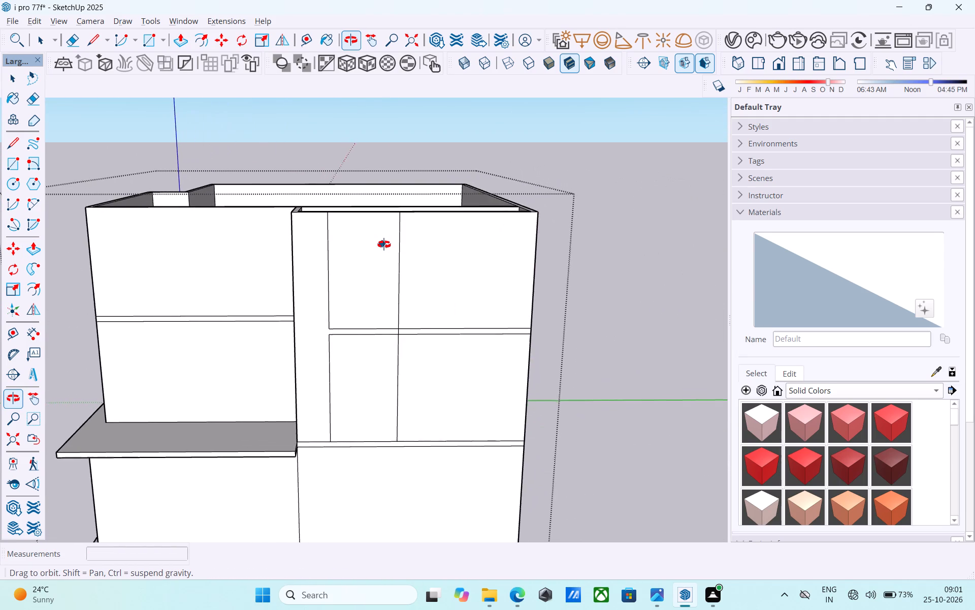
shift+middle_drag(384, 245, 428, 224)
shift+scroll(432, 243, down, 1)
shift+middle_drag(432, 243, 342, 272)
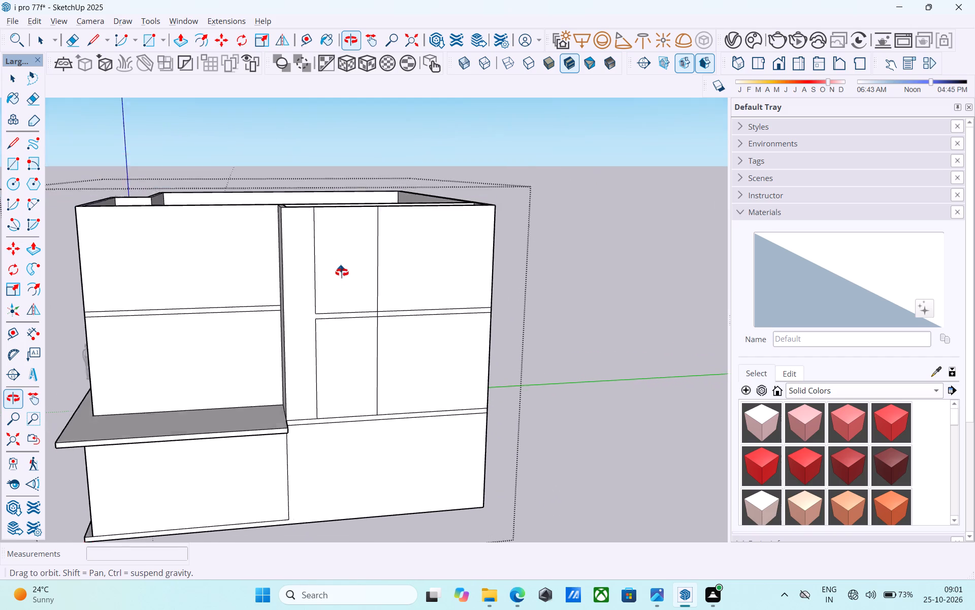
shift+middle_drag(342, 272, 342, 273)
key(space)
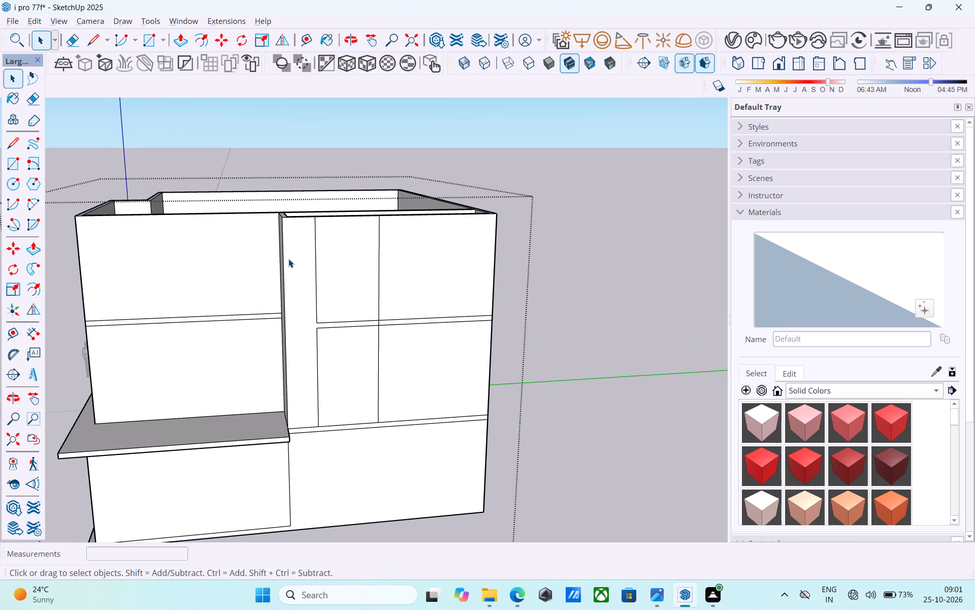
scroll(292, 250, down, 5)
middle_drag(292, 250, 307, 334)
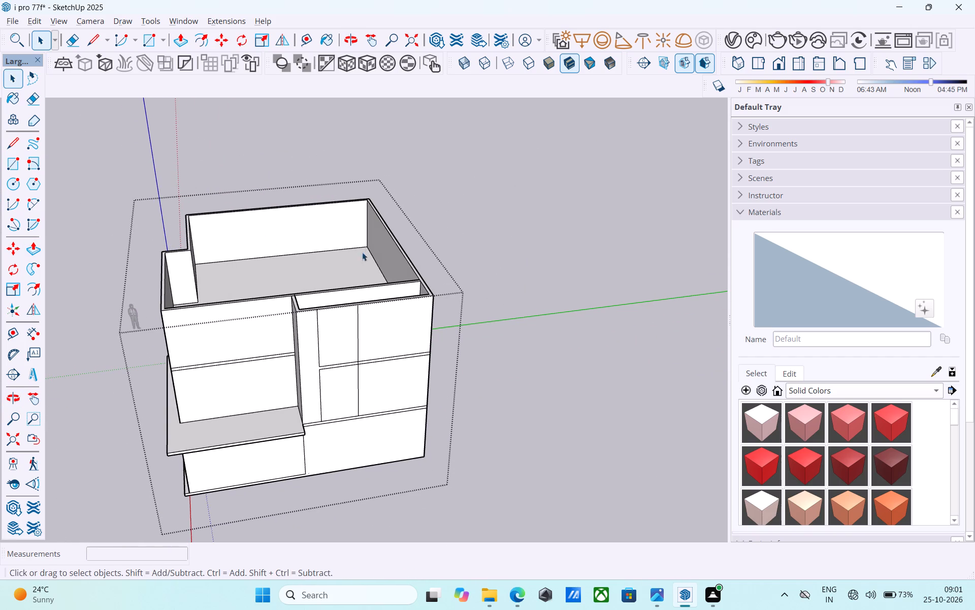
scroll(359, 239, down, 3)
middle_drag(382, 266, 343, 308)
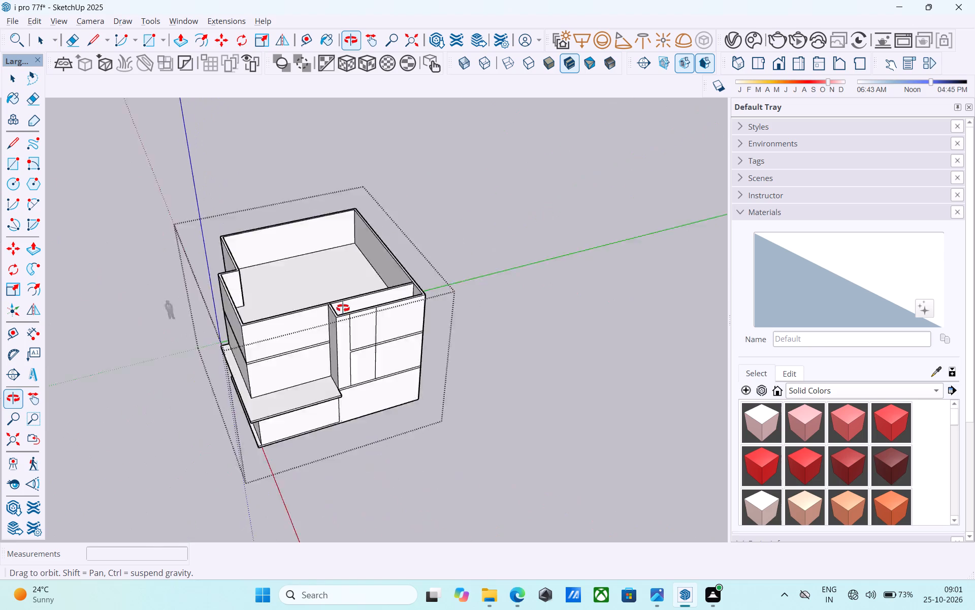
middle_drag(343, 308, 654, 319)
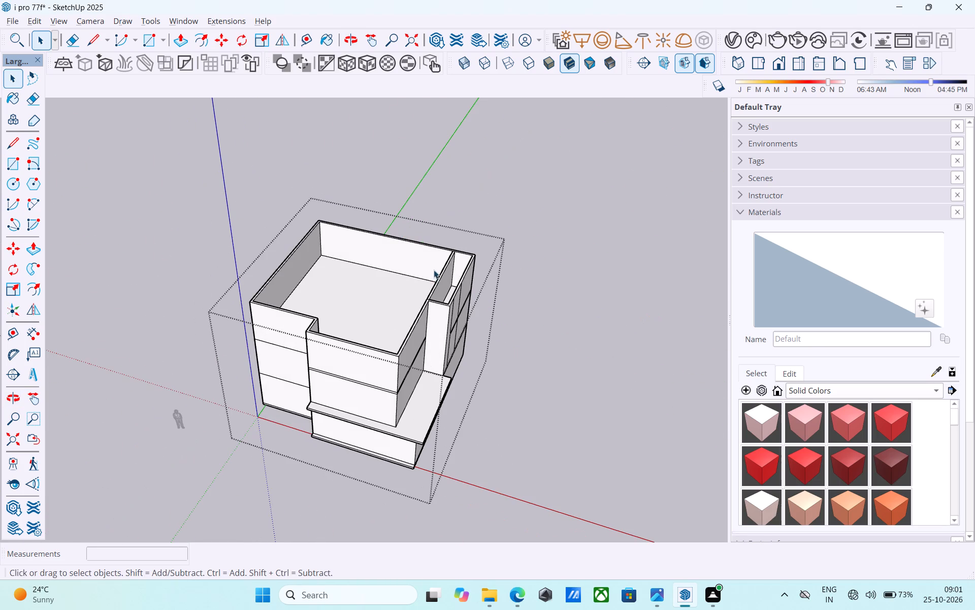
Draw a 34' 3/4" by 15' 3" rectangle over the open top, from the inner far wall corner to the inner corner of the front wall step.
middle_drag(401, 269, 442, 300)
key(r)
scroll(333, 228, up, 4)
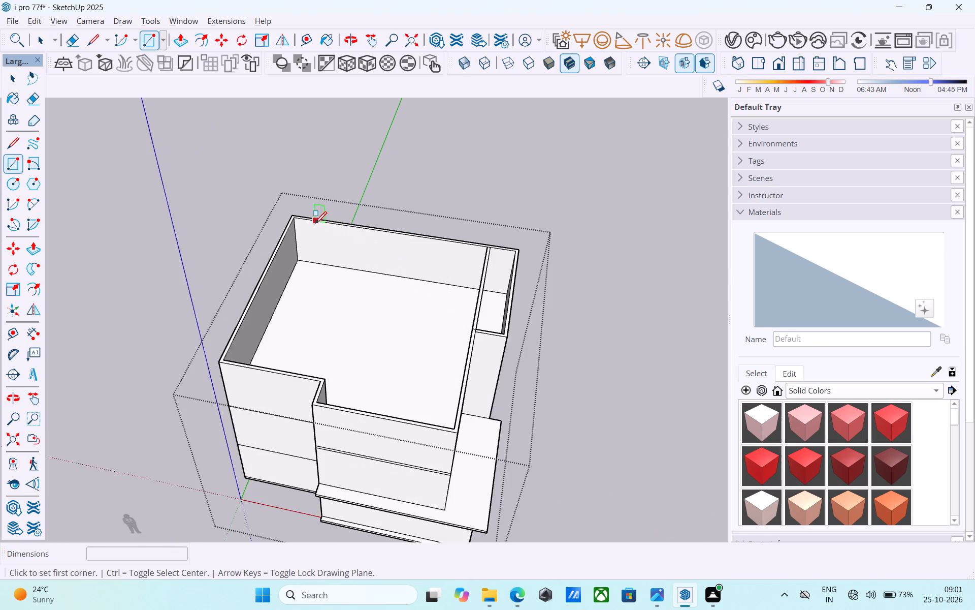
scroll(315, 225, up, 4)
click(284, 215)
scroll(284, 215, down, 6)
scroll(298, 266, up, 1)
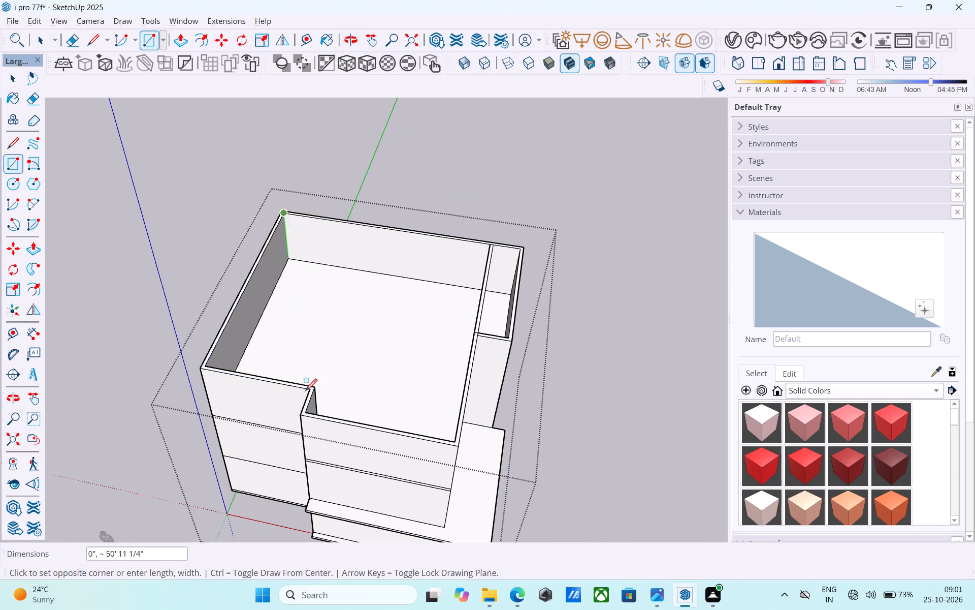
scroll(316, 381, up, 4)
click(314, 389)
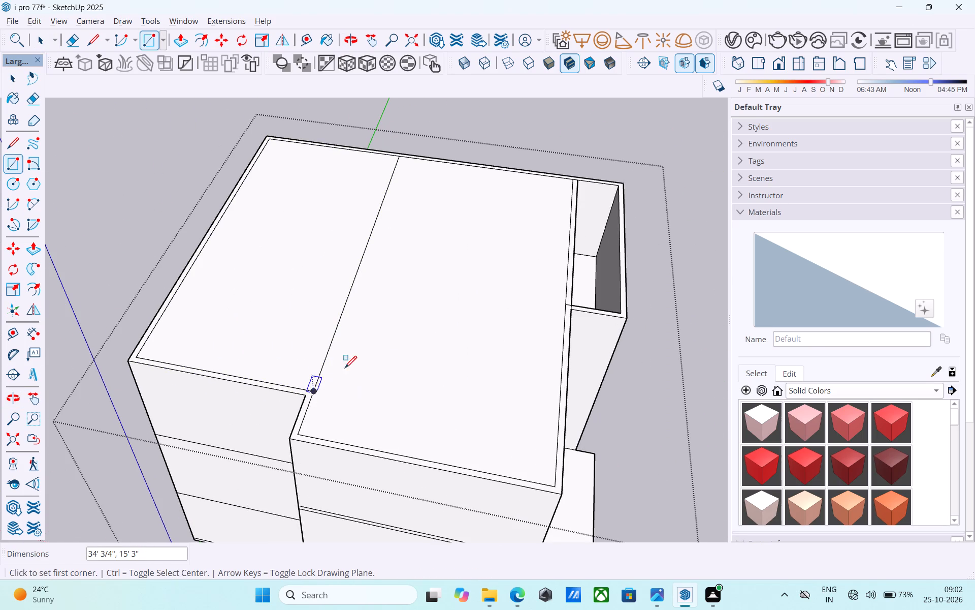
Delete the face covering the rest of the main room, keeping the rectangle beside it.
key(space)
click(399, 367)
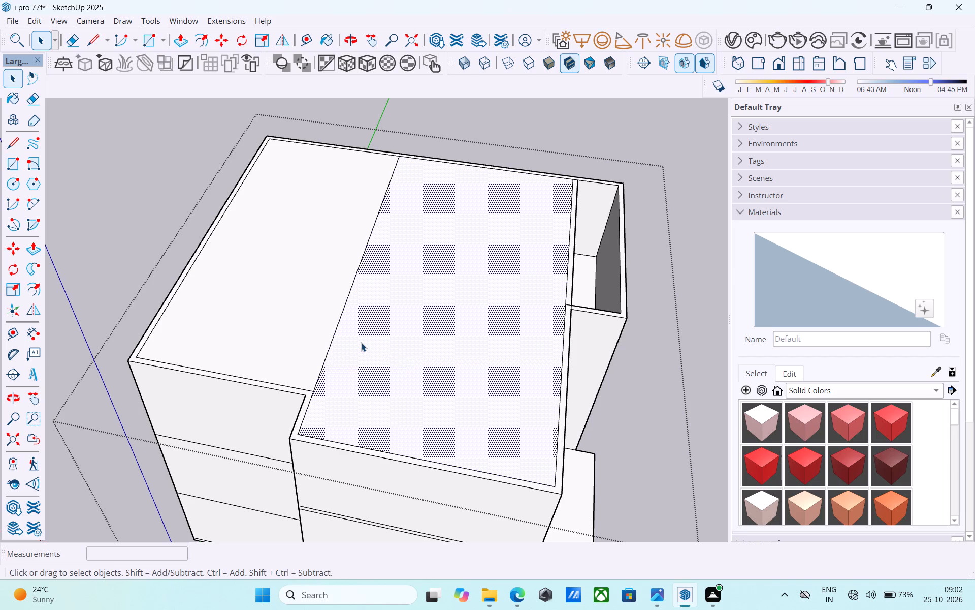
key(Delete)
Reverse the remaining rectangular roof face.
click(326, 319)
right_click(326, 319)
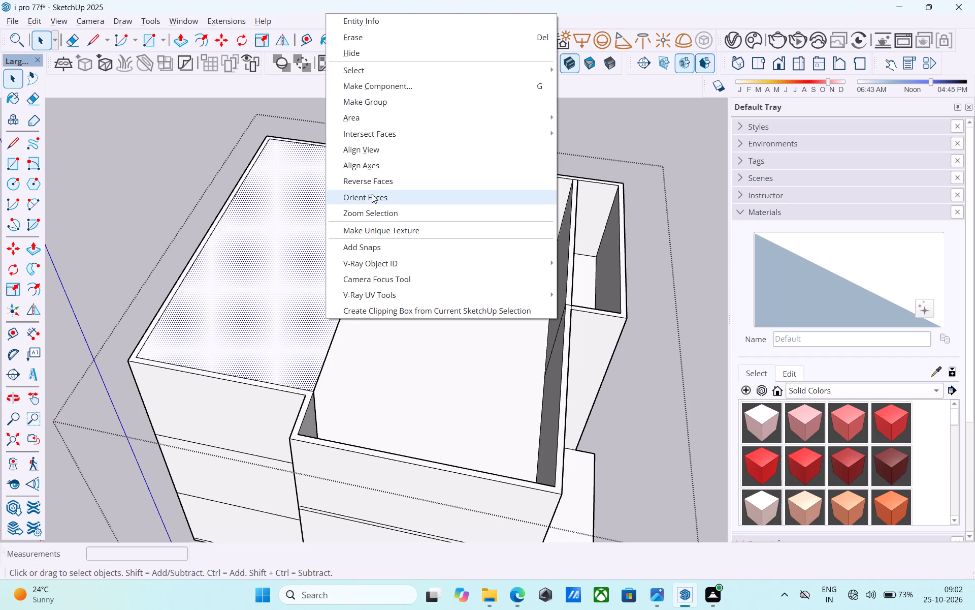
click(371, 180)
Draw a 6" vertical line upward from the roof face's far outer corner.
scroll(371, 180, up, 1)
middle_drag(371, 180, 351, 177)
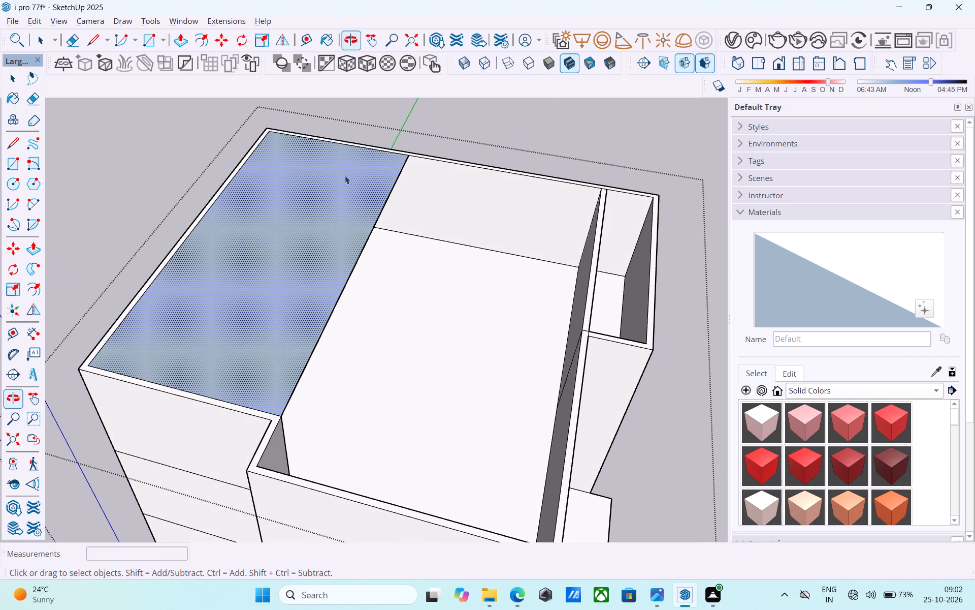
key(l)
shift+middle_drag(337, 172, 340, 187)
scroll(278, 201, up, 8)
click(298, 203)
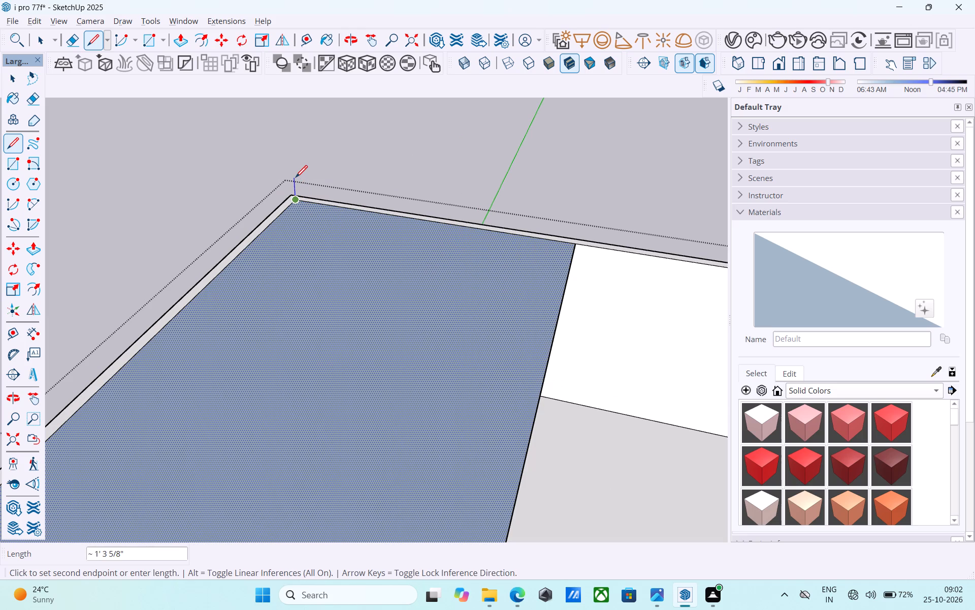
key(6)
key(shift+quotedbl)
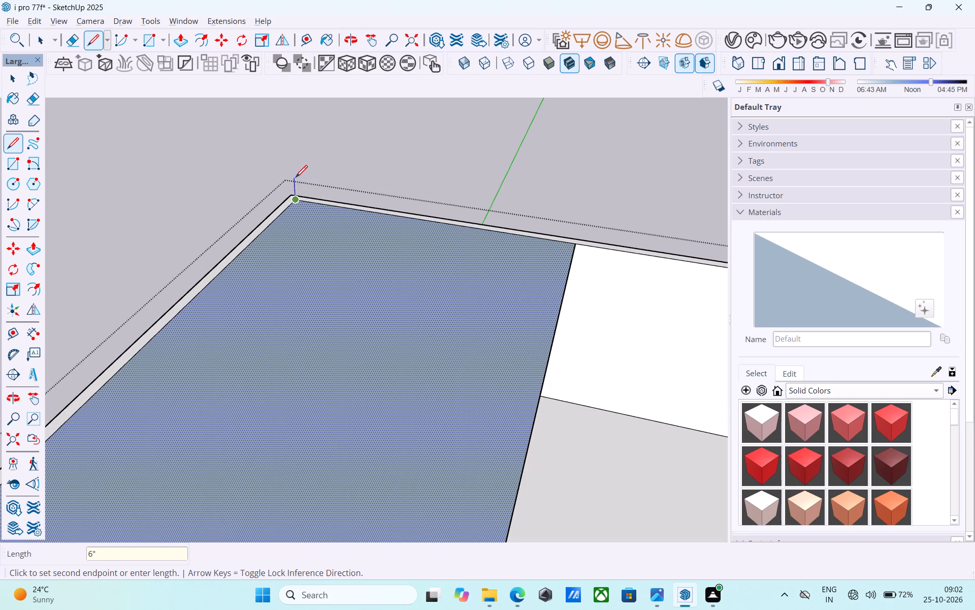
key(Return)
key(space)
Draw a 6" vertical line upward from the roof face's corner at the front wall step.
key(l)
scroll(284, 183, down, 4)
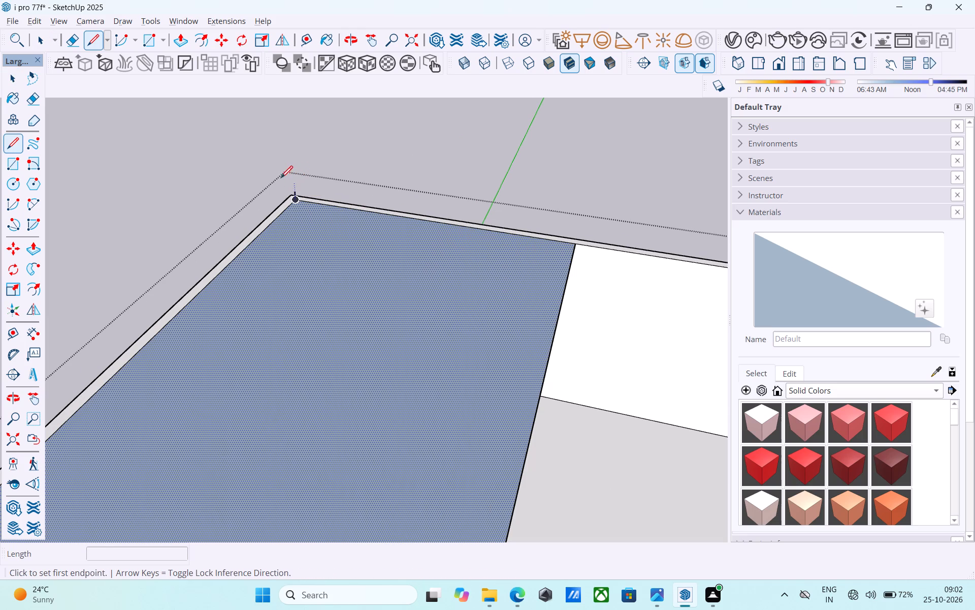
scroll(281, 179, down, 10)
scroll(281, 402, up, 12)
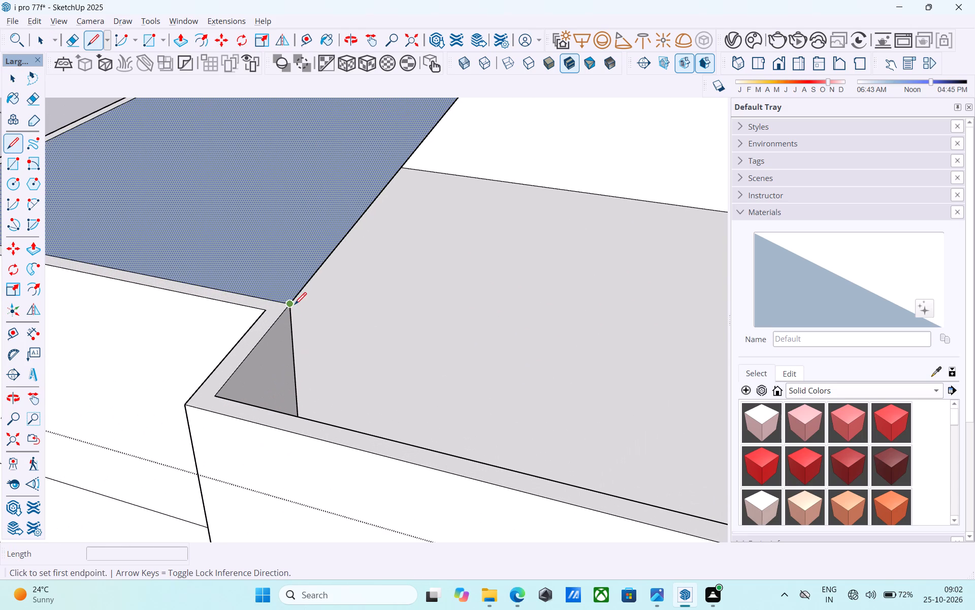
click(295, 305)
text(6")
key(Return)
key(space)
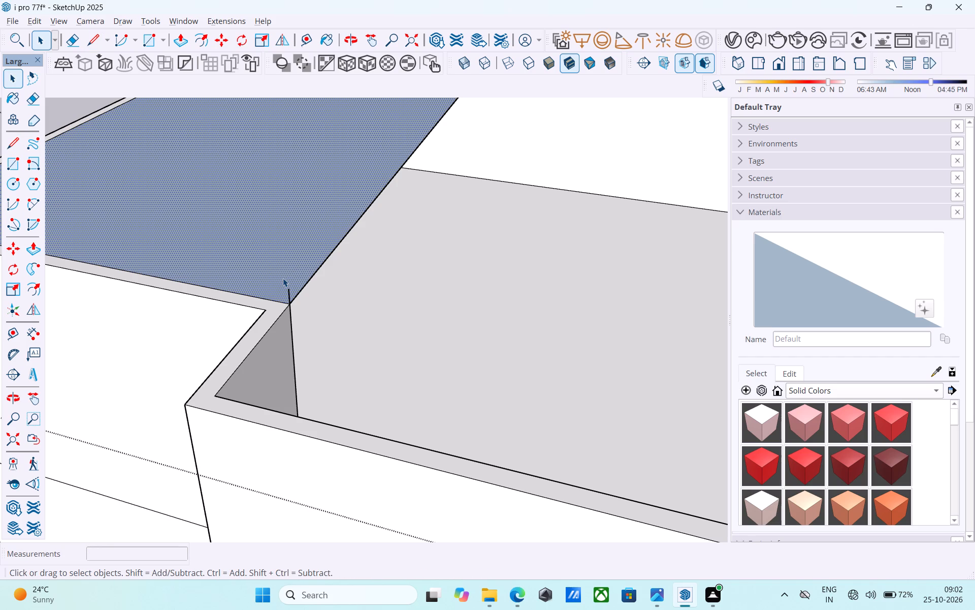
Start a rectangle at the level of the vertical lines above the roof face.
key(r)
scroll(288, 264, down, 7)
shift+middle_drag(283, 266, 342, 341)
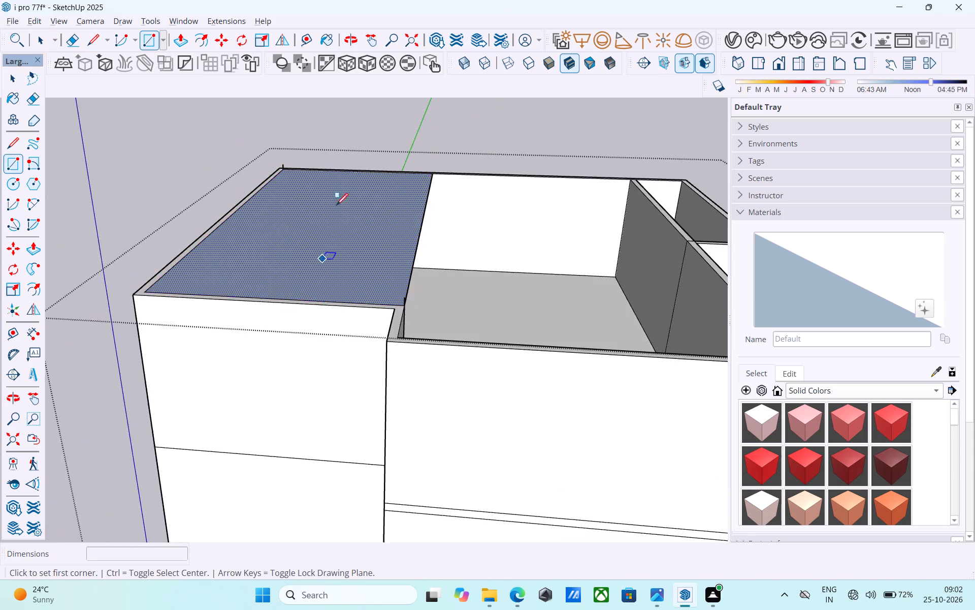
Draw a rectangle between opposite upper corners of the roof slab outline, 6" above the wall tops, to form its top face.
scroll(339, 192, up, 12)
click(219, 145)
scroll(218, 145, down, 14)
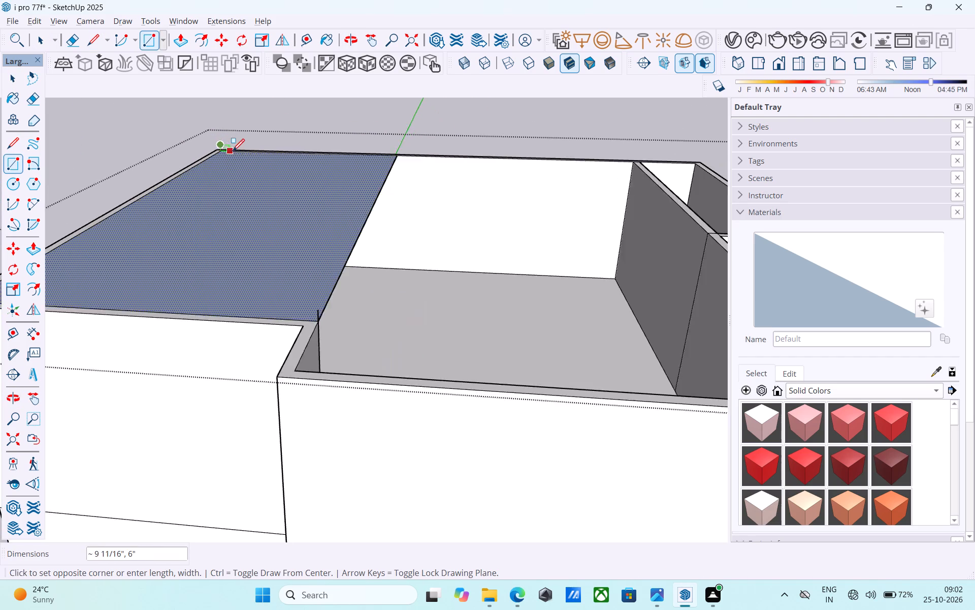
scroll(233, 152, down, 3)
scroll(270, 221, up, 10)
scroll(251, 194, down, 5)
middle_drag(251, 194, 300, 265)
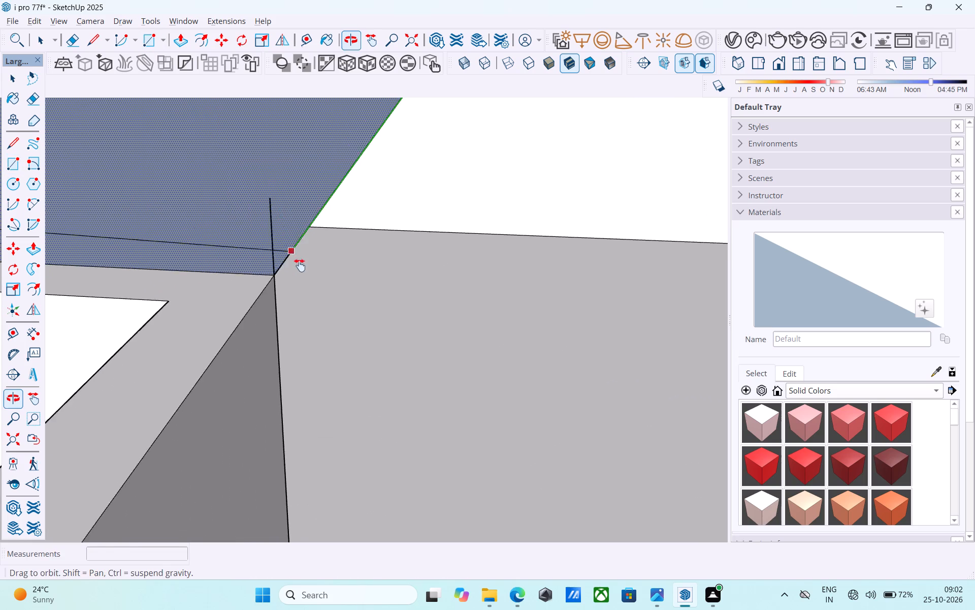
middle_drag(300, 265, 301, 266)
click(285, 218)
Draw a 6" vertical line at the slab's outer corner to close the side face there.
scroll(291, 223, down, 14)
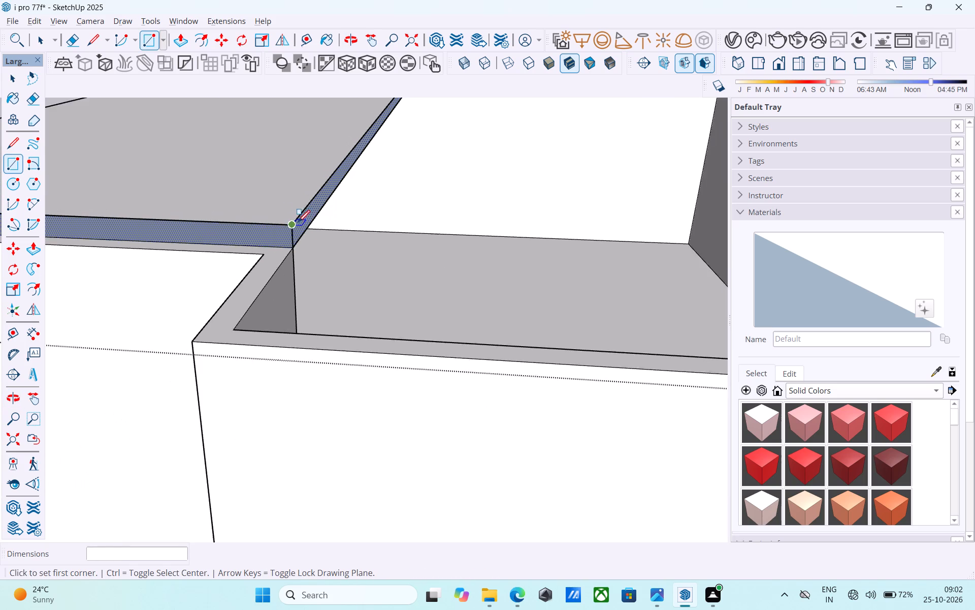
scroll(298, 223, down, 3)
middle_drag(267, 223, 641, 239)
shift+middle_drag(192, 258, 239, 275)
key(l)
scroll(233, 252, up, 8)
click(240, 239)
click(237, 210)
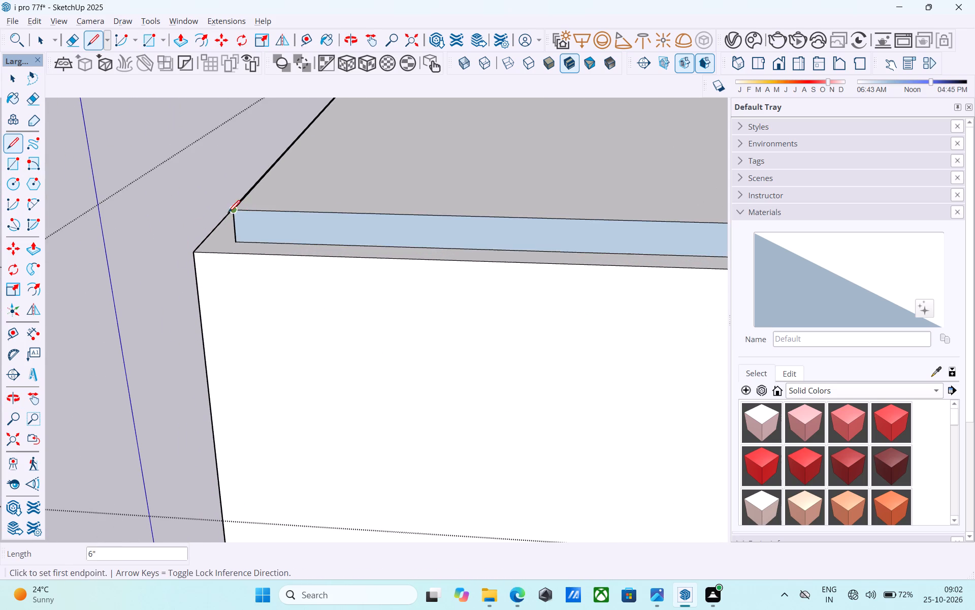
Draw a vertical line at the slab corner where the outer wall meets the open floor area, joining its lower and upper edges.
scroll(228, 213, down, 9)
middle_drag(232, 226, 620, 266)
scroll(589, 248, down, 11)
middle_drag(355, 249, 761, 263)
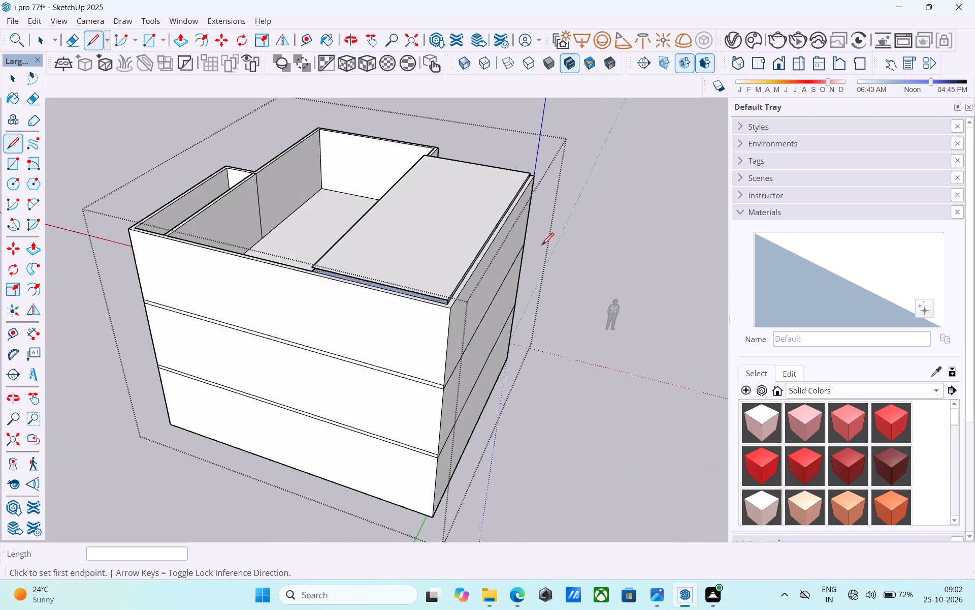
middle_drag(514, 246, 836, 236)
scroll(551, 238, up, 19)
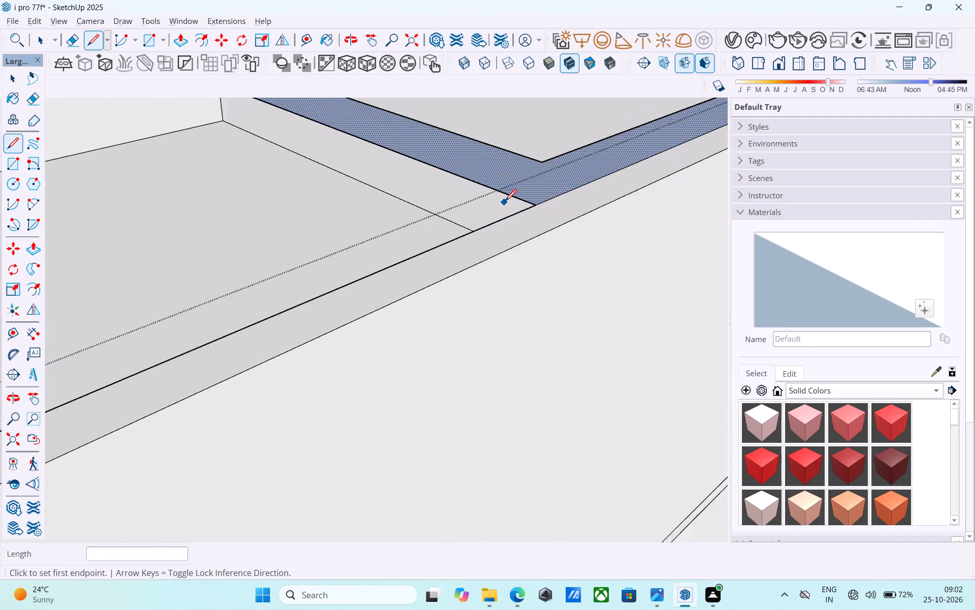
scroll(505, 202, up, 1)
scroll(518, 206, down, 7)
shift+middle_drag(506, 215, 420, 303)
middle_drag(381, 352, 381, 332)
scroll(371, 355, up, 2)
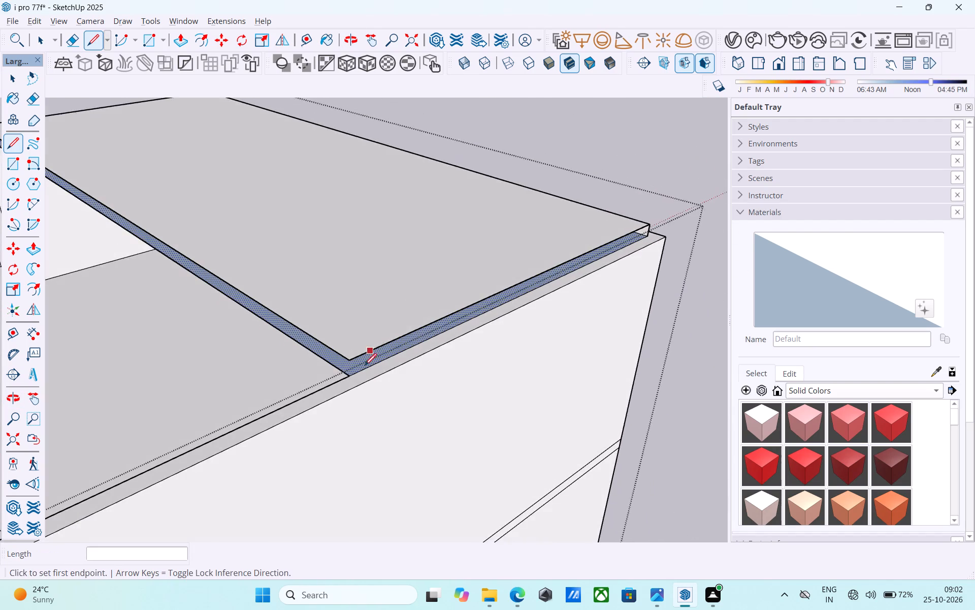
scroll(365, 367, up, 3)
click(334, 387)
click(338, 358)
Reverse the slab's two blue side faces, one along the outer wall and one facing the open floor area.
scroll(338, 358, down, 7)
scroll(416, 344, down, 2)
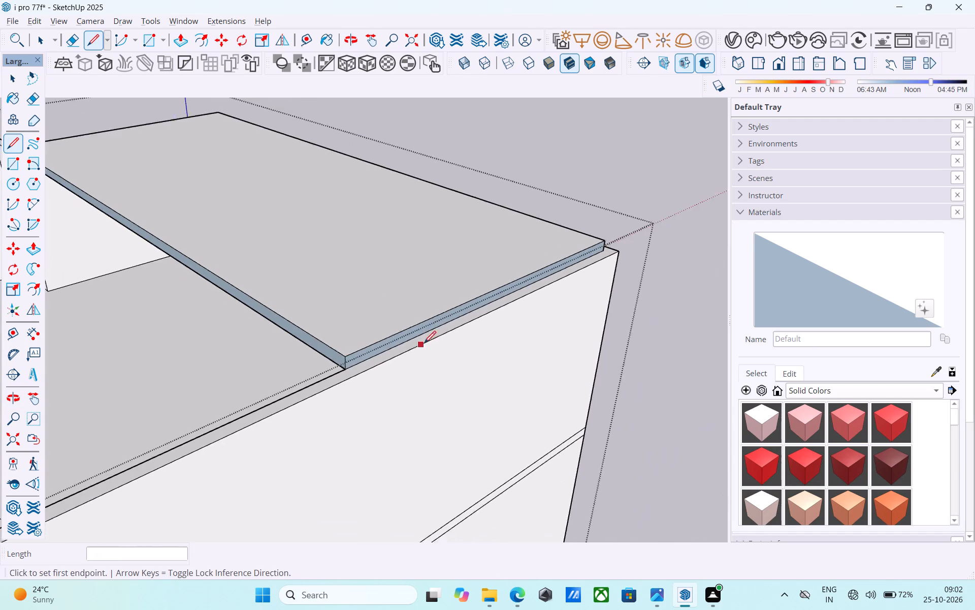
scroll(424, 344, down, 3)
middle_drag(424, 344, 486, 358)
scroll(471, 361, up, 10)
key(space)
scroll(355, 305, down, 6)
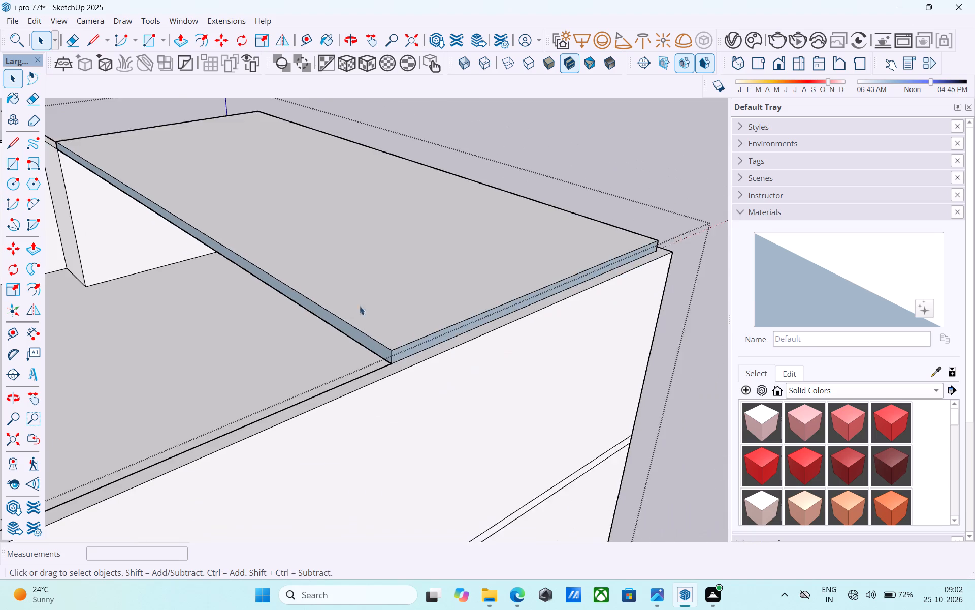
middle_drag(353, 382, 324, 358)
scroll(353, 349, up, 4)
right_click(392, 320)
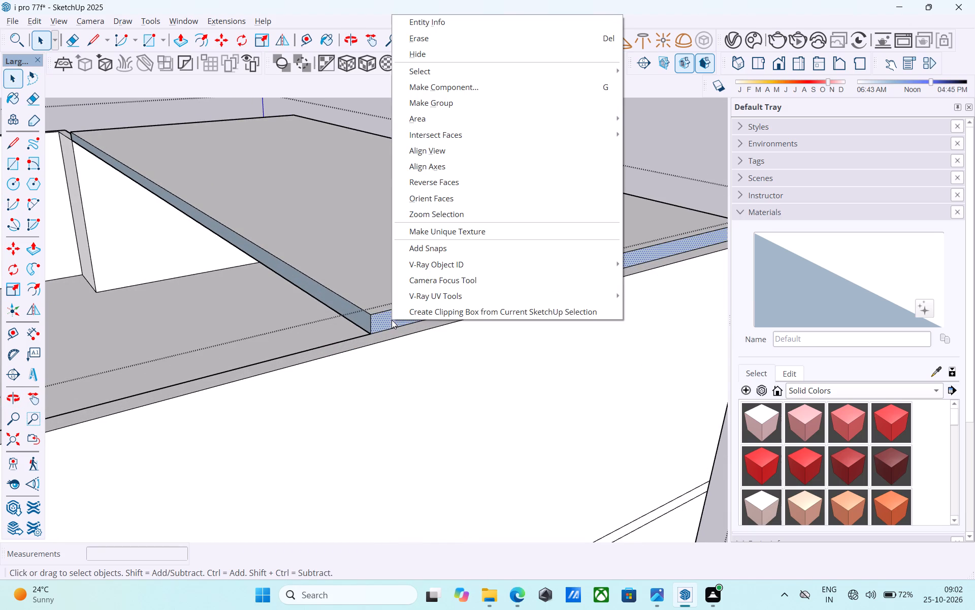
click(460, 184)
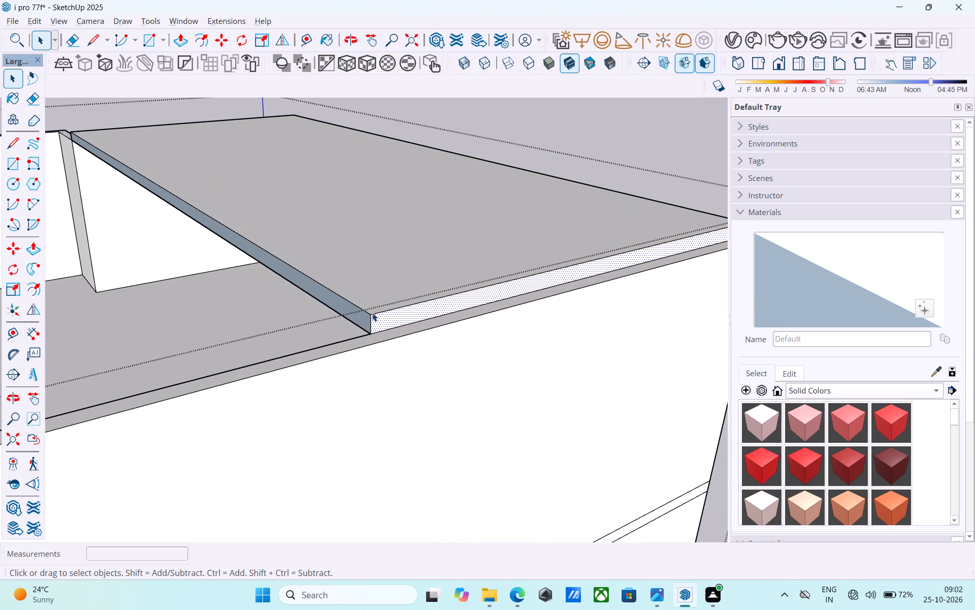
click(364, 313)
click(364, 314)
right_click(364, 314)
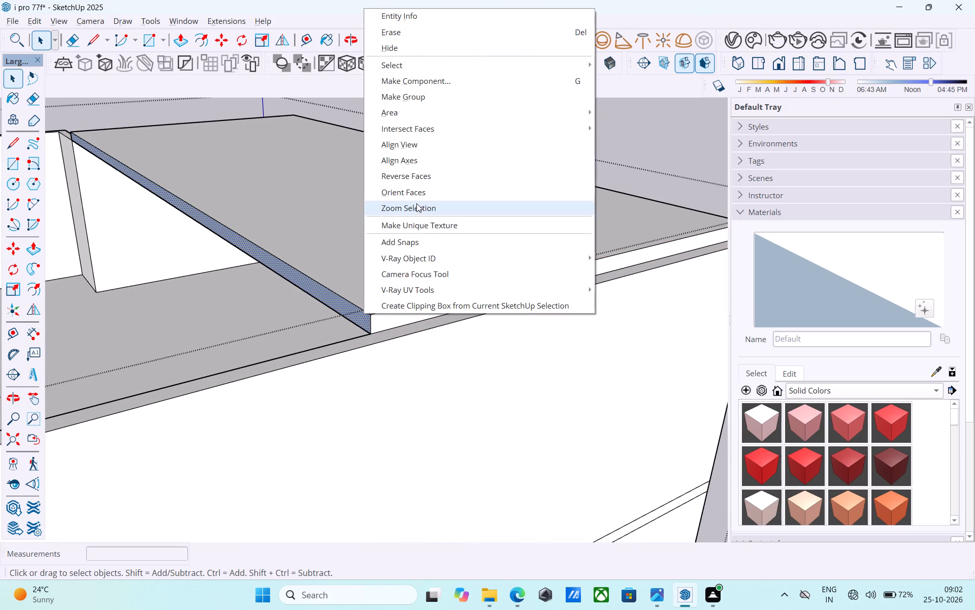
click(422, 182)
Reverse the blue slab side face on the opposite side, left of the corner beside the set-back wall.
scroll(427, 199, down, 10)
middle_drag(415, 267, 160, 277)
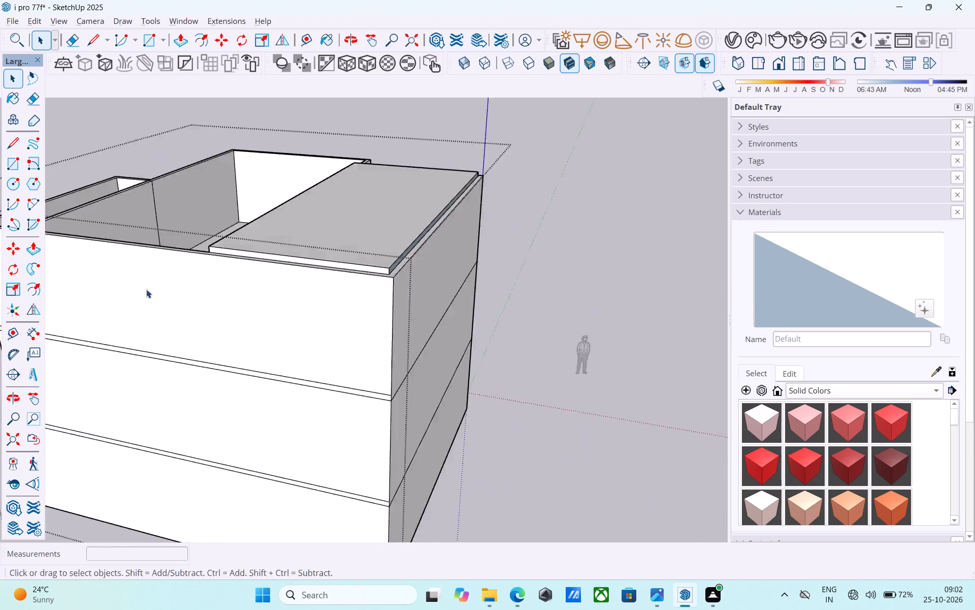
middle_drag(446, 268, 49, 312)
middle_drag(354, 235, 226, 232)
scroll(323, 173, up, 9)
middle_drag(326, 204, 336, 163)
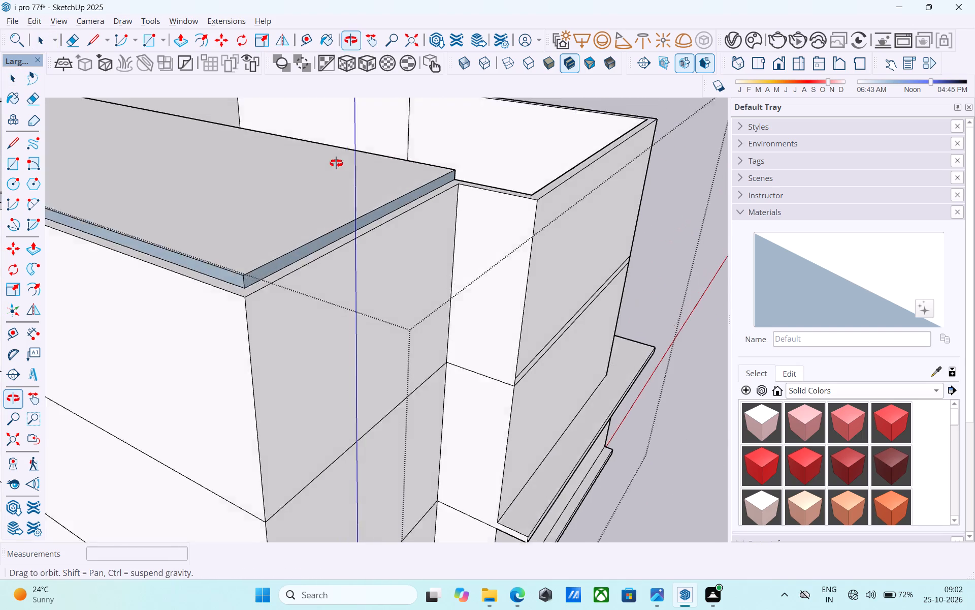
middle_drag(336, 163, 336, 165)
scroll(269, 257, up, 6)
click(224, 294)
right_click(224, 294)
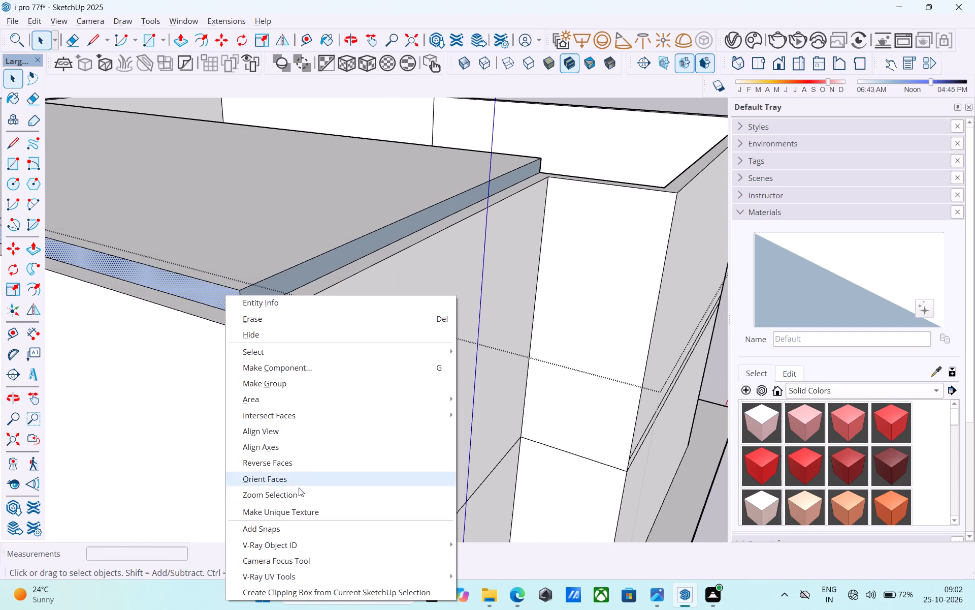
click(299, 462)
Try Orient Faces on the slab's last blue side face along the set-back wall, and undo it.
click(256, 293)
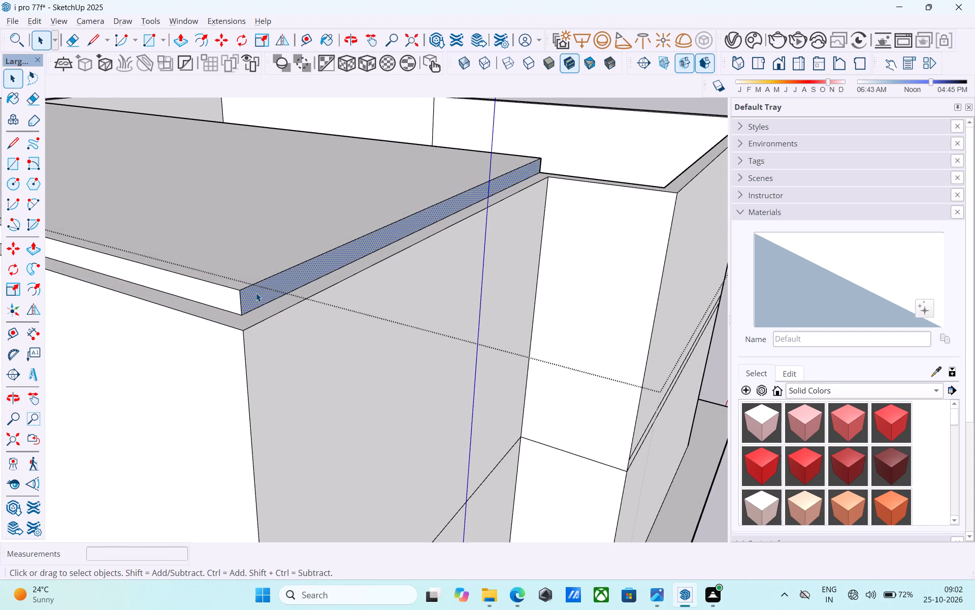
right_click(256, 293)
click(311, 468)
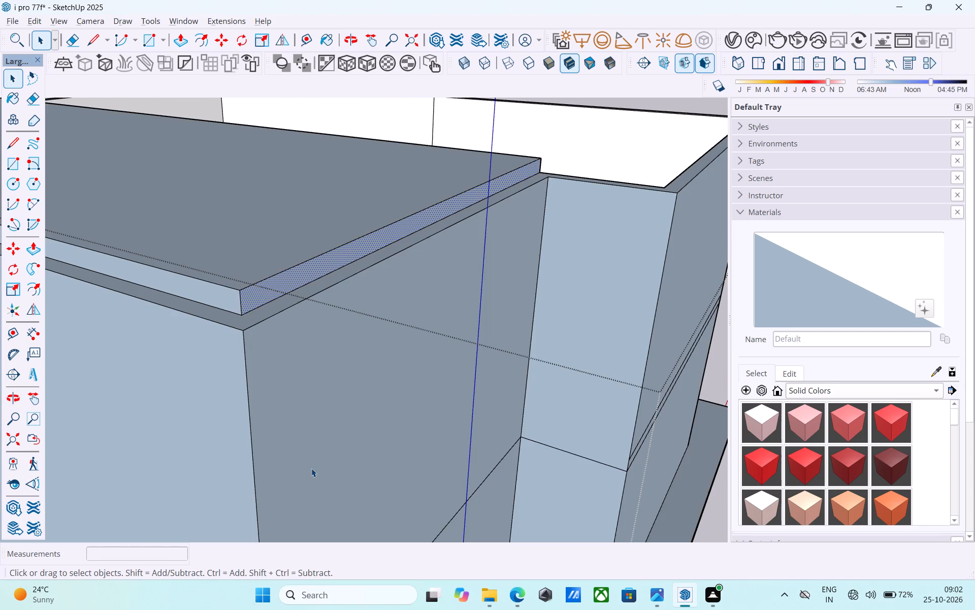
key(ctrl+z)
Reverse the slab's remaining blue side face along the set-back wall.
click(273, 288)
right_click(273, 288)
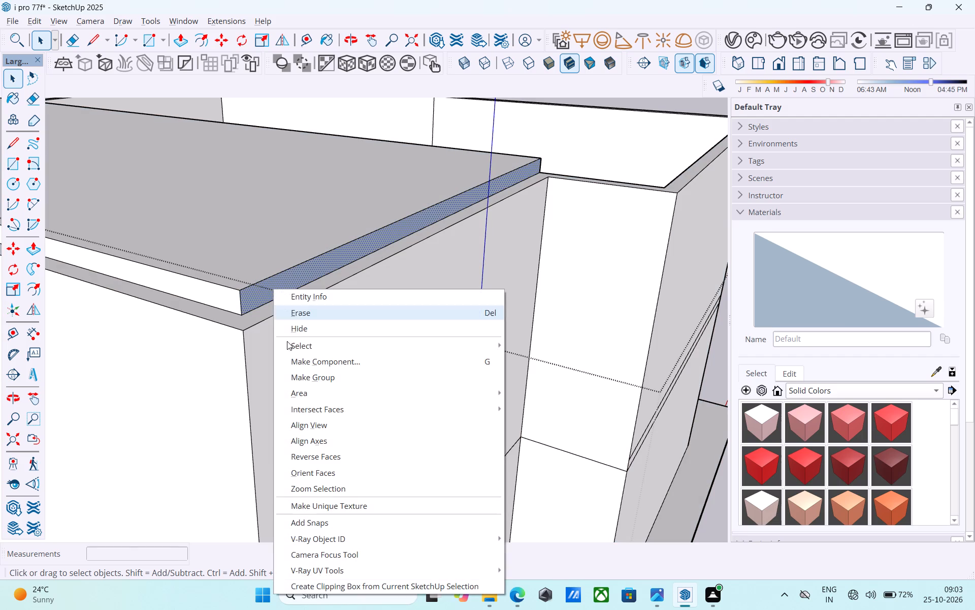
click(316, 456)
Save the model.
key(ctrl+s)
Push/pull the slab's inner side face across the open floor area to the edge of the opposite outer wall.
scroll(317, 450, down, 4)
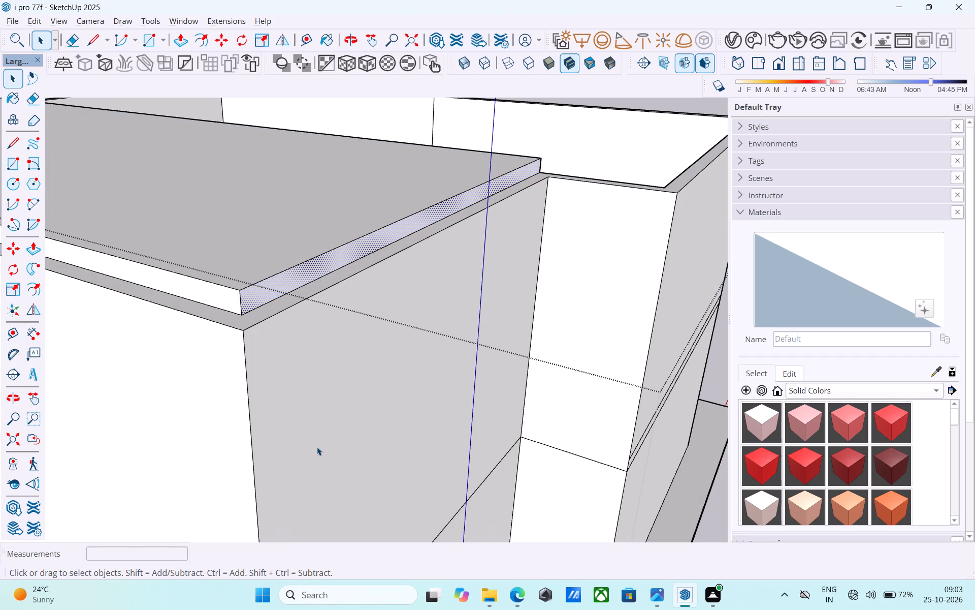
scroll(317, 447, down, 9)
key(space)
middle_drag(406, 406, 87, 370)
scroll(86, 368, up, 1)
scroll(413, 325, down, 4)
middle_drag(239, 349, 127, 374)
scroll(411, 318, down, 5)
middle_drag(438, 340, 321, 312)
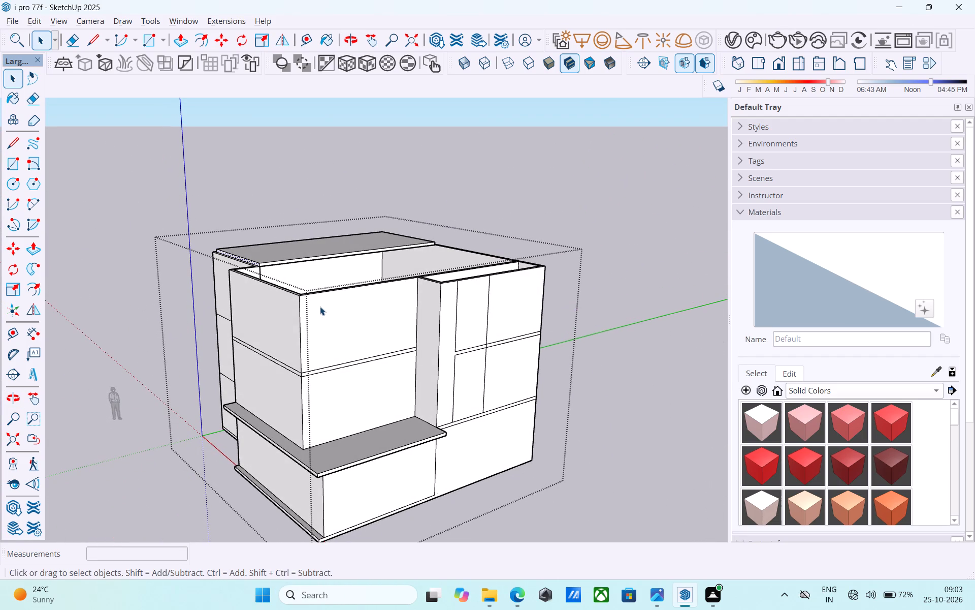
scroll(327, 298, up, 1)
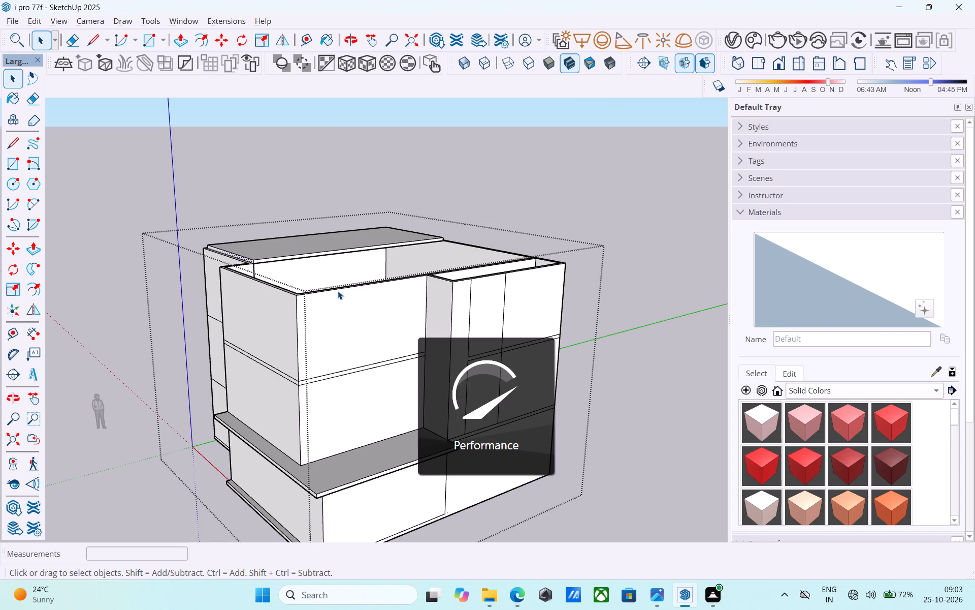
scroll(334, 238, down, 4)
middle_drag(335, 238, 229, 348)
scroll(213, 314, up, 9)
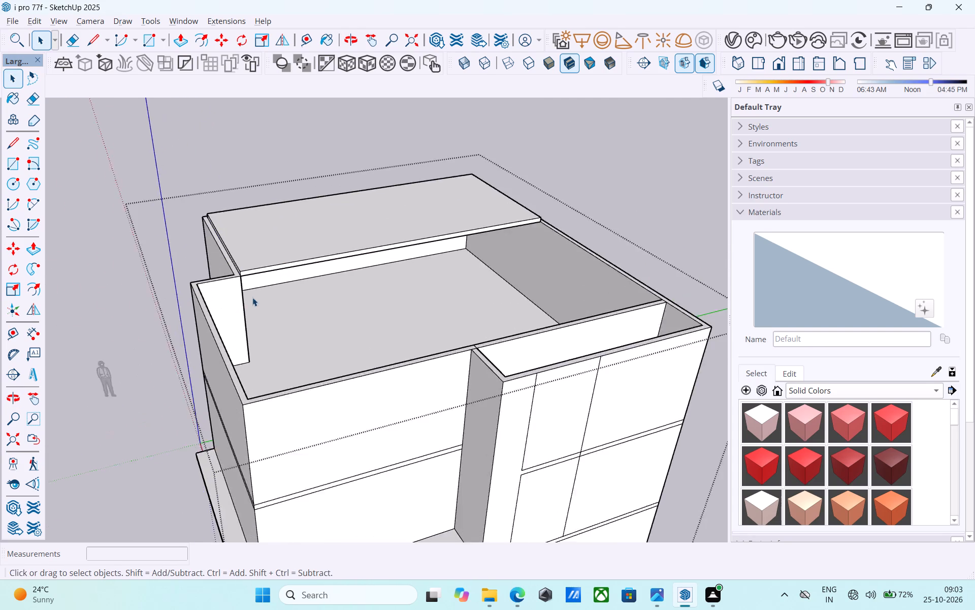
scroll(252, 297, up, 2)
click(253, 259)
key(p)
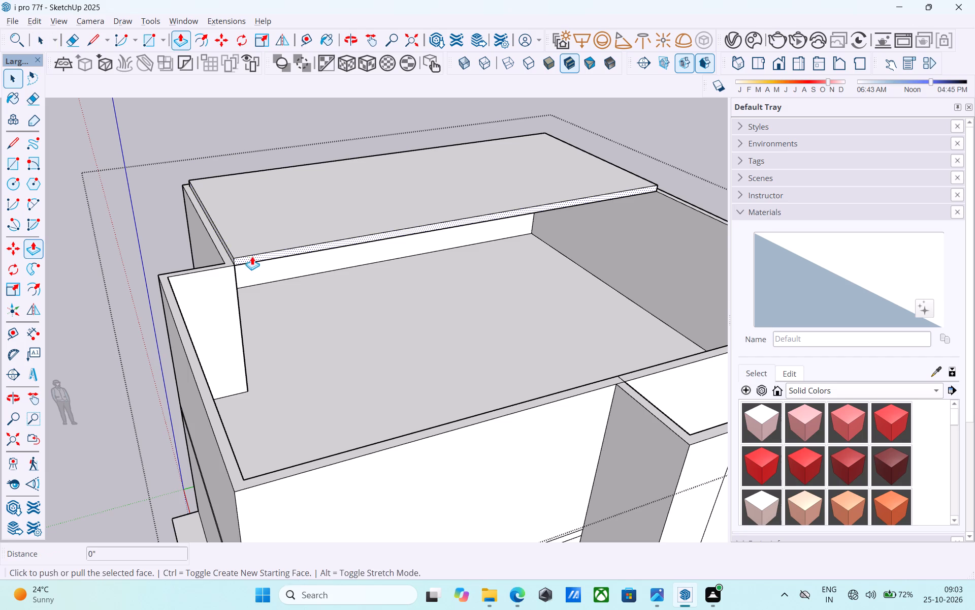
click(251, 255)
click(340, 474)
scroll(340, 468, down, 7)
key(space)
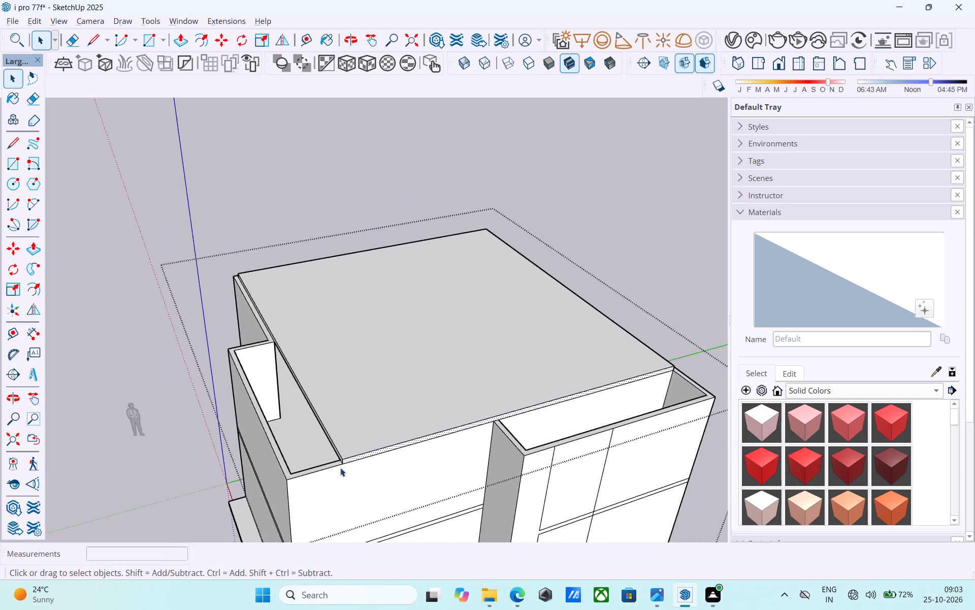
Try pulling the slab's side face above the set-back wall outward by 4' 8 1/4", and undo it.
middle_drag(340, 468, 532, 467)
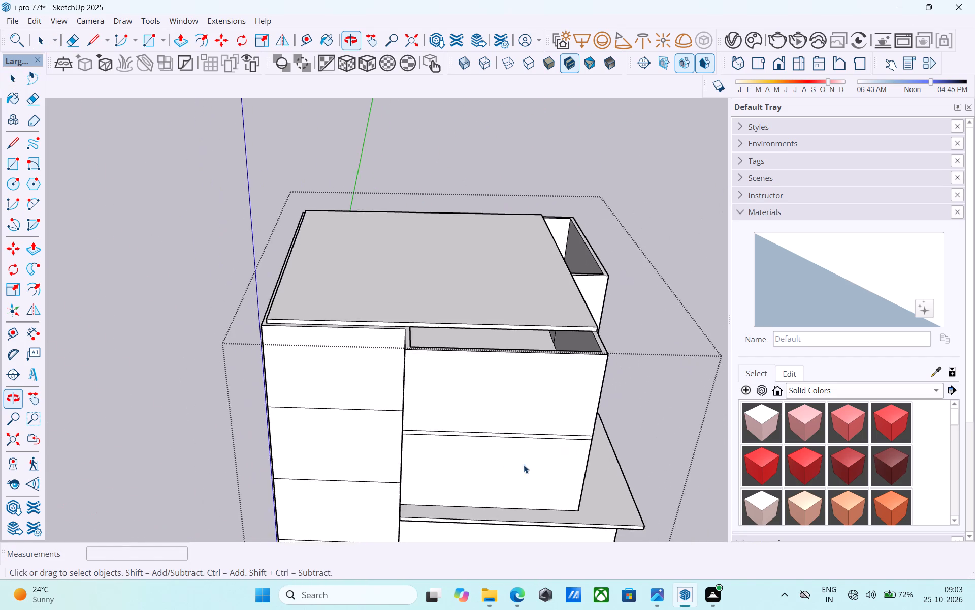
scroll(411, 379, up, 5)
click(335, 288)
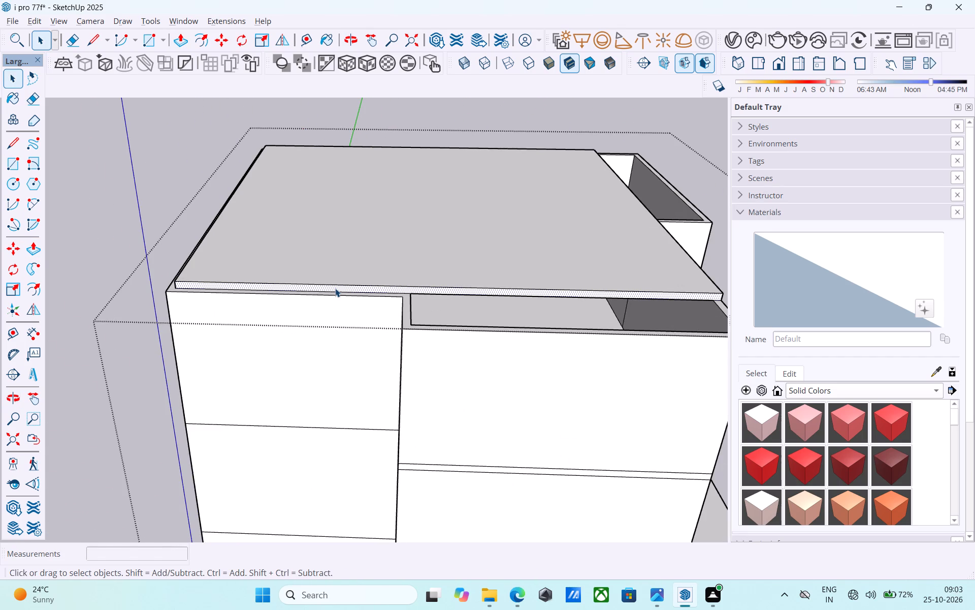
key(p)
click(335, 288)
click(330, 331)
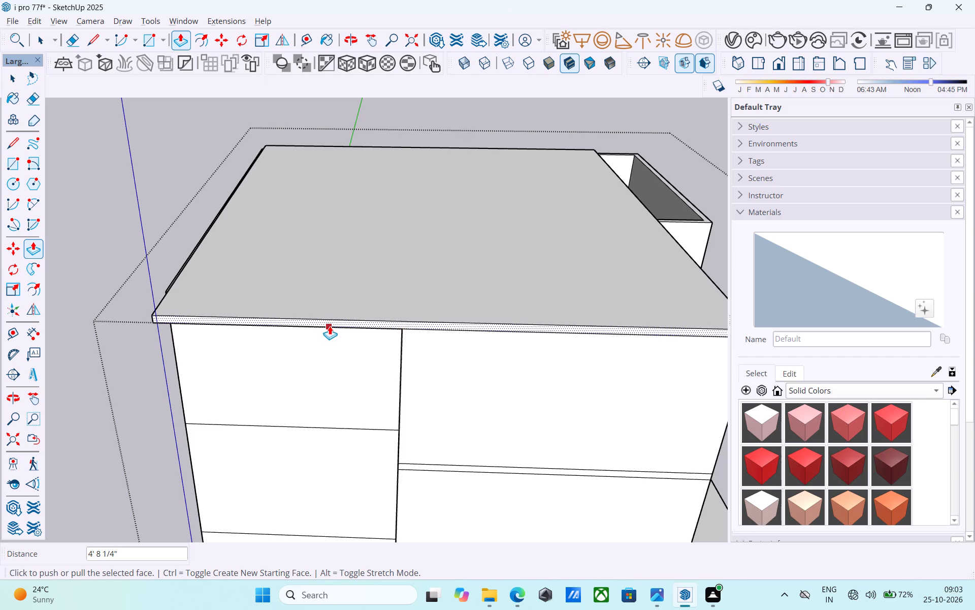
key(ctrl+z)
Pull the slab's side face above the set-back wall outward until it is flush with that wall's outer face.
scroll(380, 281, up, 6)
key(space)
click(341, 295)
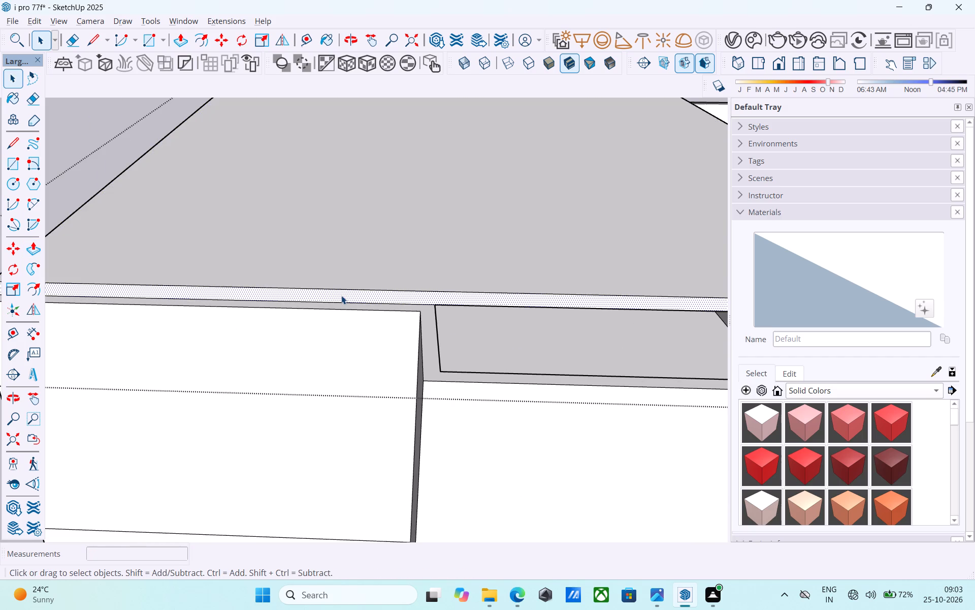
key(p)
click(341, 295)
click(339, 306)
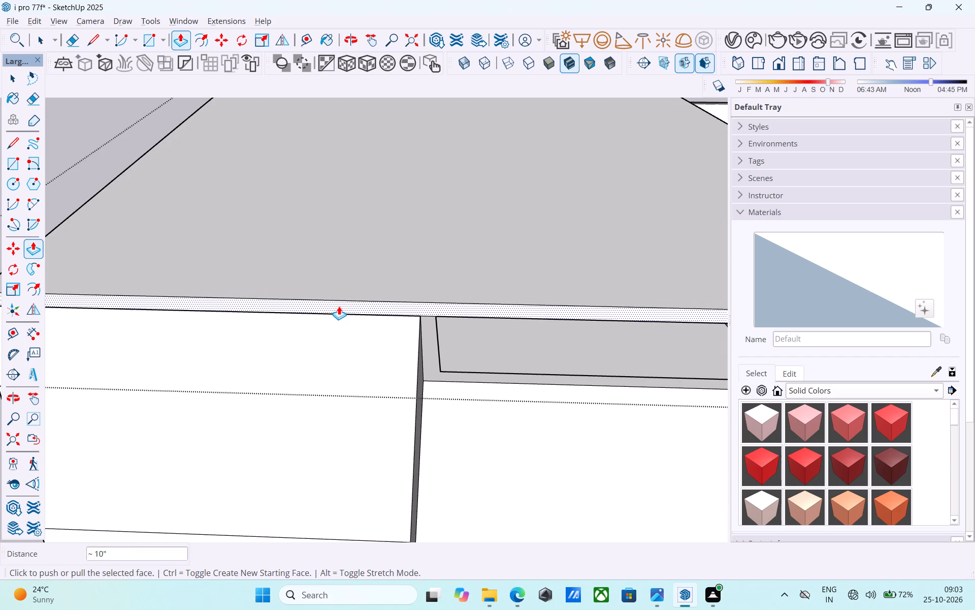
middle_drag(339, 306, 605, 109)
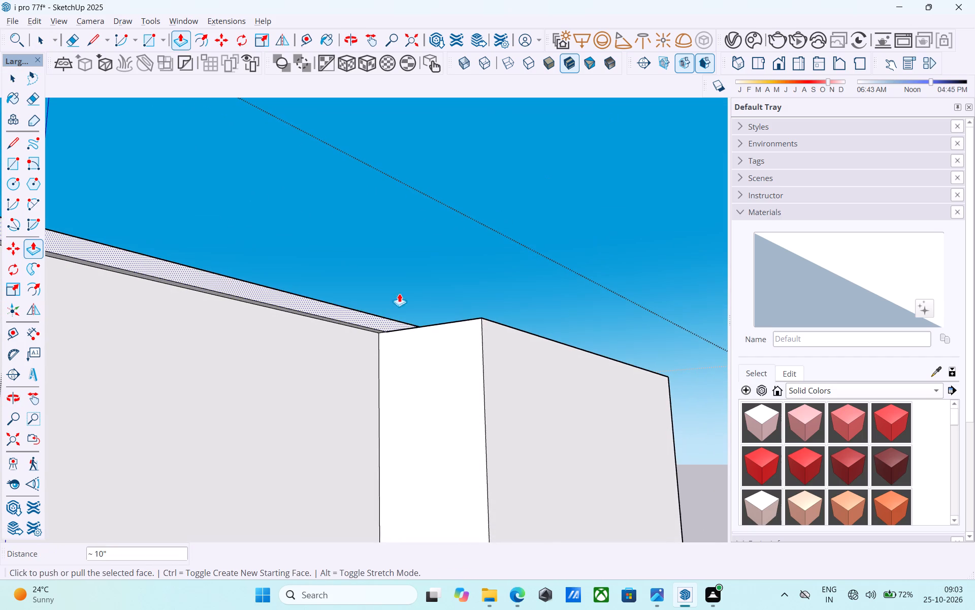
click(347, 308)
click(146, 386)
key(space)
Pull the adjoining slab side face outward until it is flush with the outer face of the wall beneath it.
scroll(552, 306, down, 7)
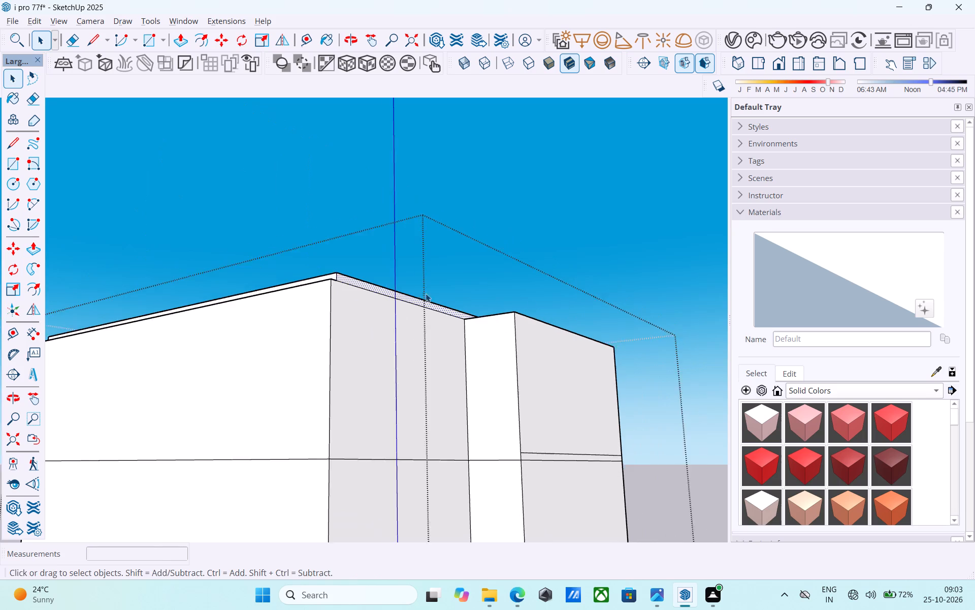
middle_drag(419, 292, 418, 373)
scroll(360, 373, up, 7)
click(310, 323)
key(p)
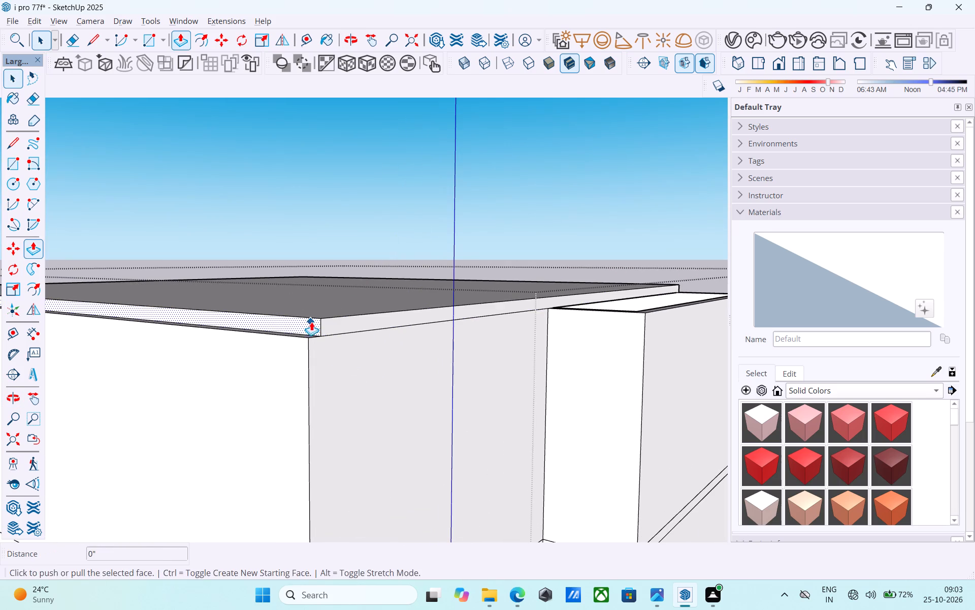
click(311, 322)
click(269, 391)
key(space)
Draw a vertical line across the slab's side face where the set-back wall meets the projecting room.
scroll(307, 367, down, 6)
middle_drag(540, 323, 332, 322)
scroll(592, 282, down, 5)
middle_drag(579, 295, 555, 312)
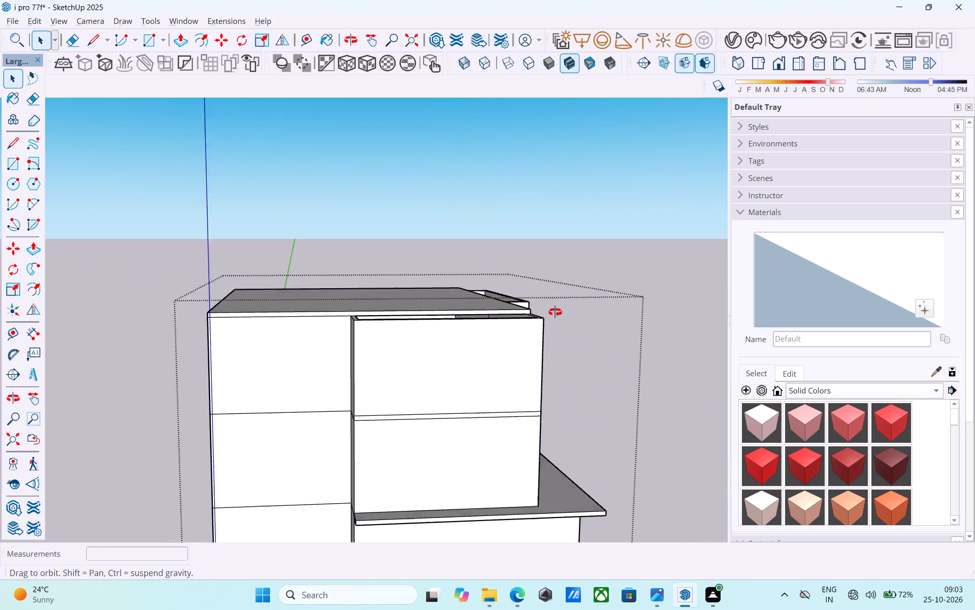
middle_drag(555, 312, 584, 330)
scroll(448, 322, up, 5)
key(l)
scroll(338, 357, up, 10)
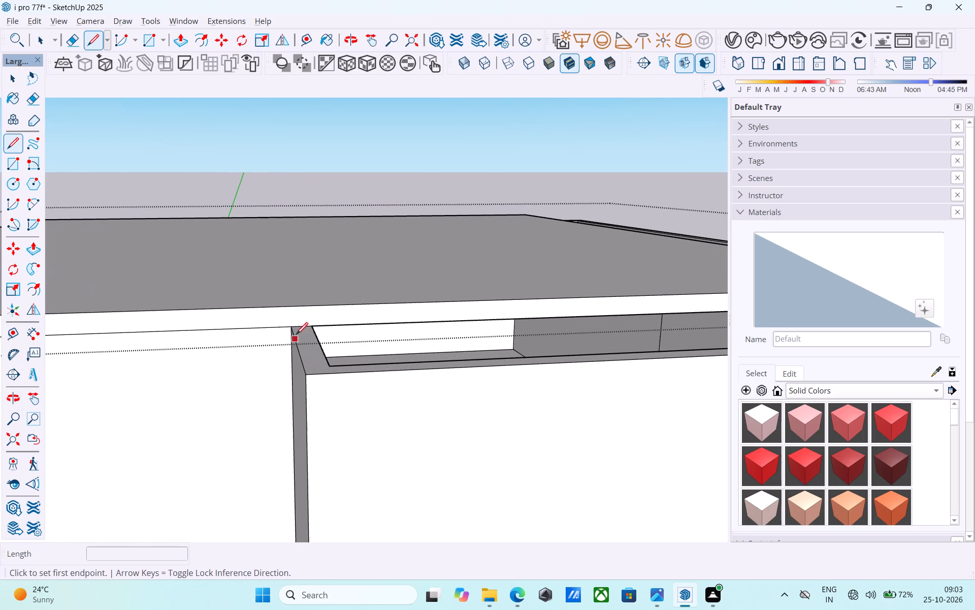
click(290, 326)
click(288, 307)
Pull the divided slab side face above the projecting room outward until it is flush with that room's outer wall.
key(space)
click(308, 312)
key(p)
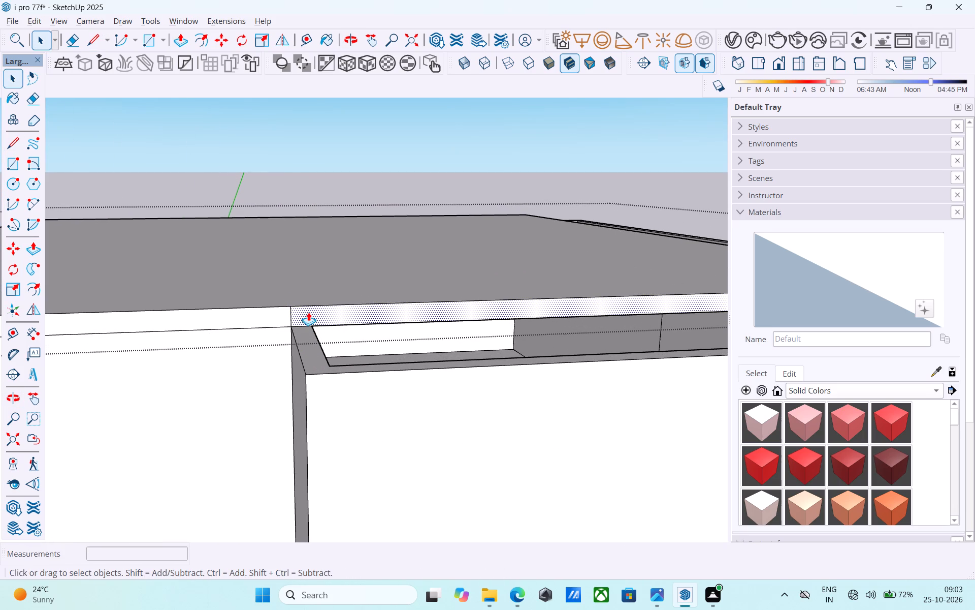
click(308, 312)
click(329, 420)
key(space)
Pull the slab's side face along the building's long plain wall outward until it is flush with that wall's outer face.
scroll(334, 368, down, 12)
middle_drag(490, 374, 214, 391)
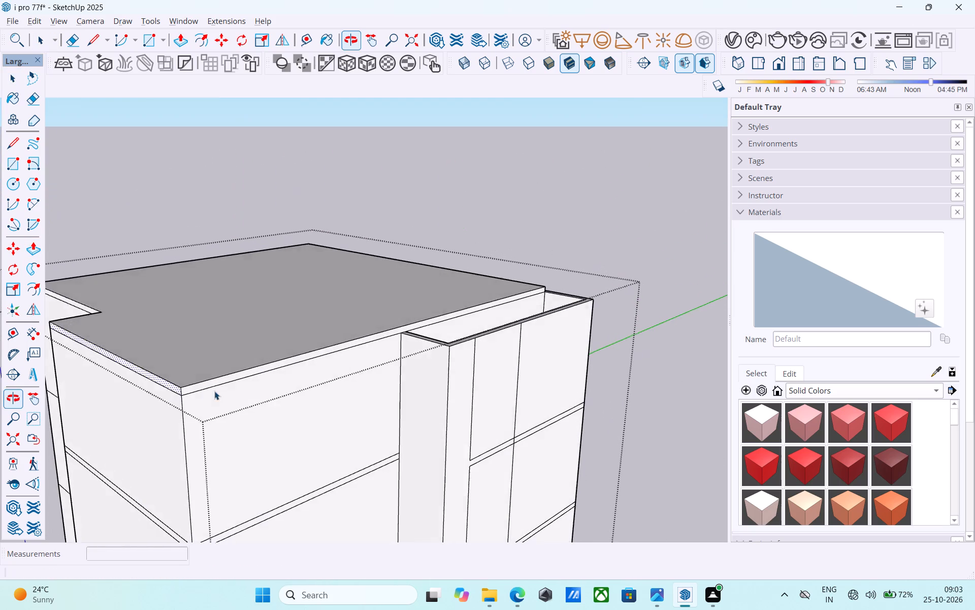
scroll(583, 312, down, 4)
middle_drag(595, 313, 316, 346)
middle_drag(510, 370, 199, 381)
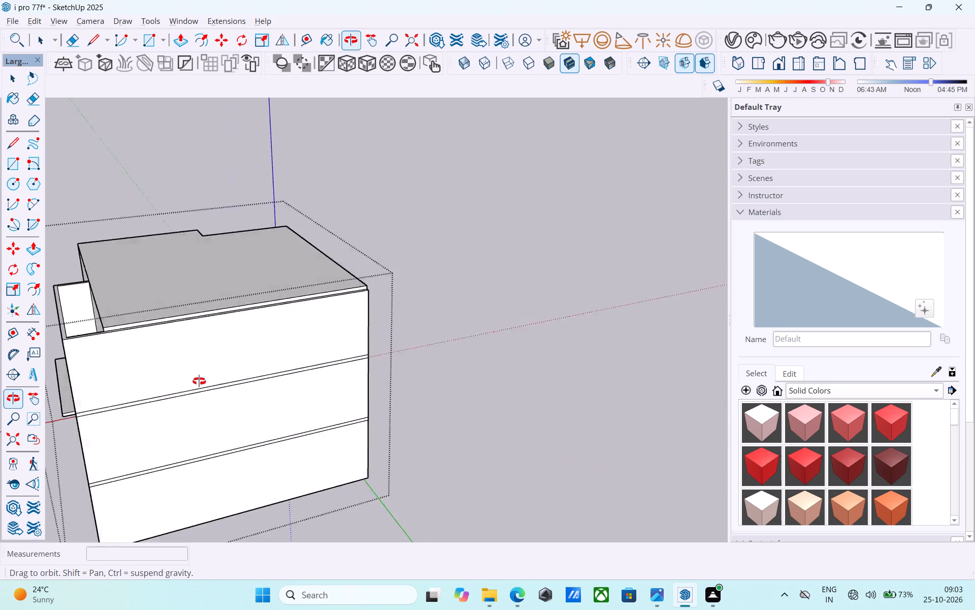
middle_drag(199, 381, 385, 340)
scroll(279, 320, up, 9)
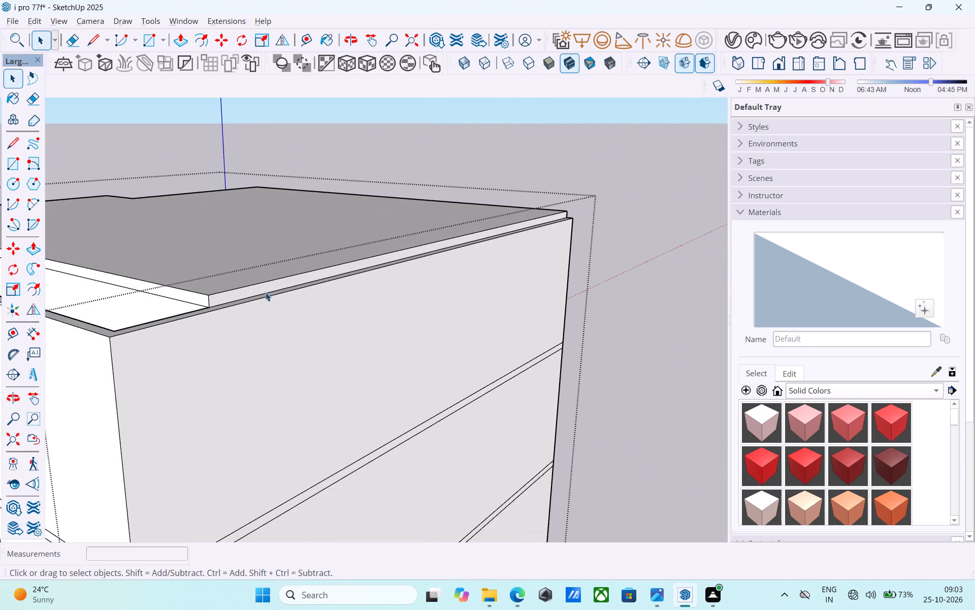
click(266, 286)
key(p)
click(265, 286)
click(285, 328)
key(space)
Draw a 6" vertical line across the slab's side face where the set-back wall meets the uncovered projecting room.
scroll(526, 313, down, 2)
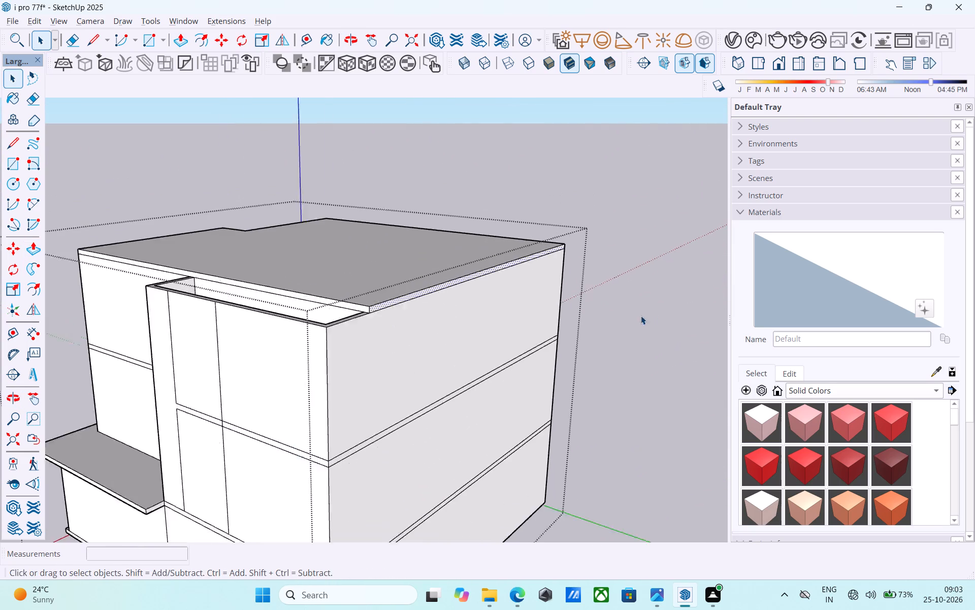
scroll(641, 316, down, 7)
middle_drag(380, 315, 570, 346)
key(l)
scroll(513, 318, up, 6)
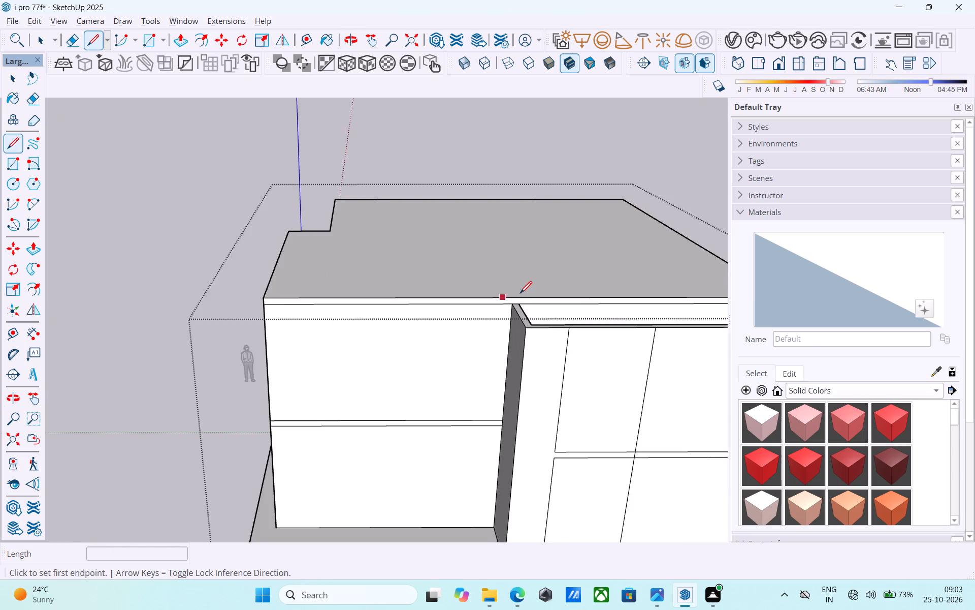
scroll(520, 294, up, 13)
click(488, 320)
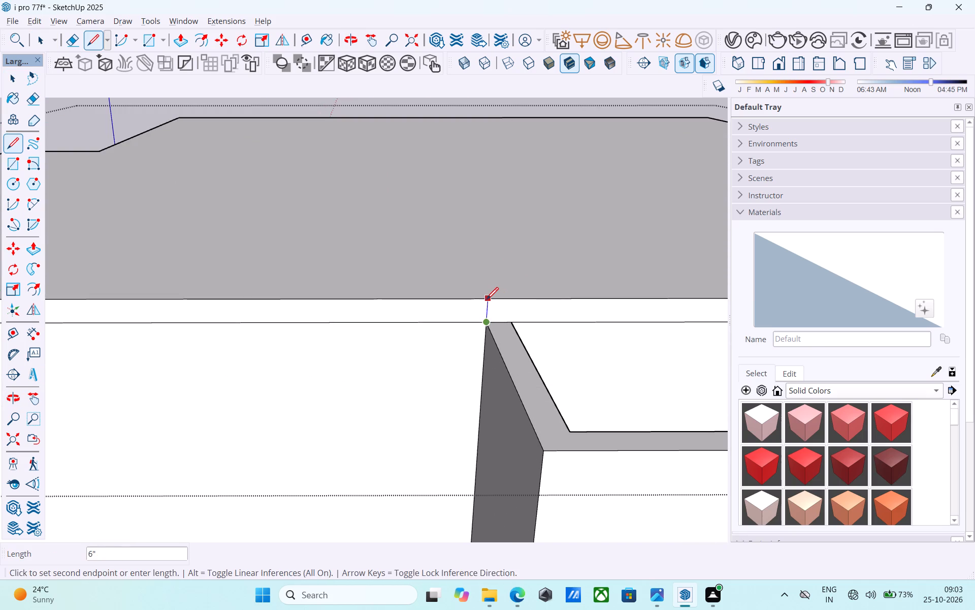
click(486, 300)
key(space)
Pull the slab's side face above the uncovered projecting room outward 4' 9", flush with the room's outer wall.
scroll(398, 293, up, 1)
scroll(396, 294, down, 6)
scroll(281, 295, up, 1)
scroll(281, 295, down, 9)
middle_drag(426, 297, 416, 290)
scroll(416, 291, up, 6)
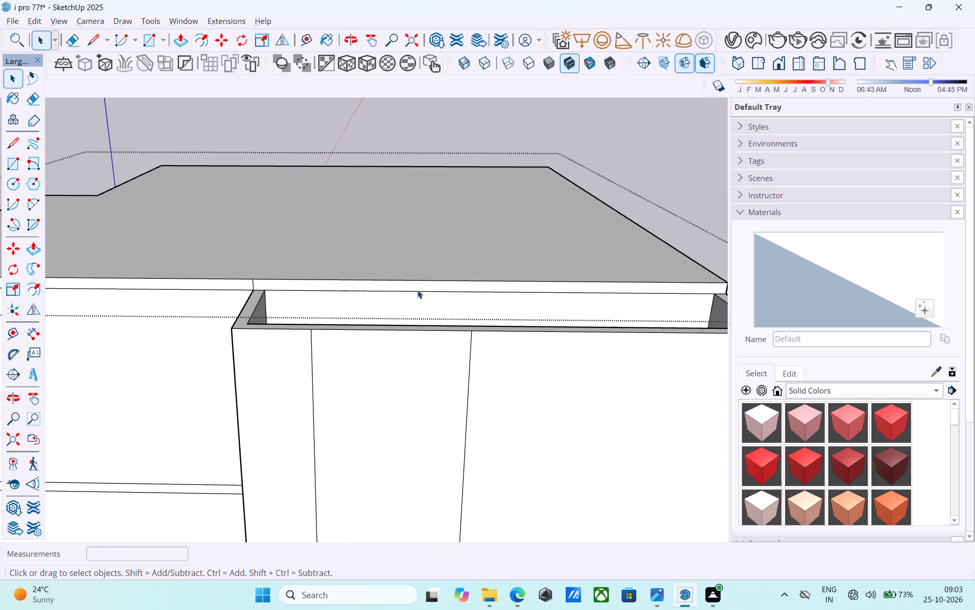
click(416, 286)
key(p)
click(416, 286)
click(414, 353)
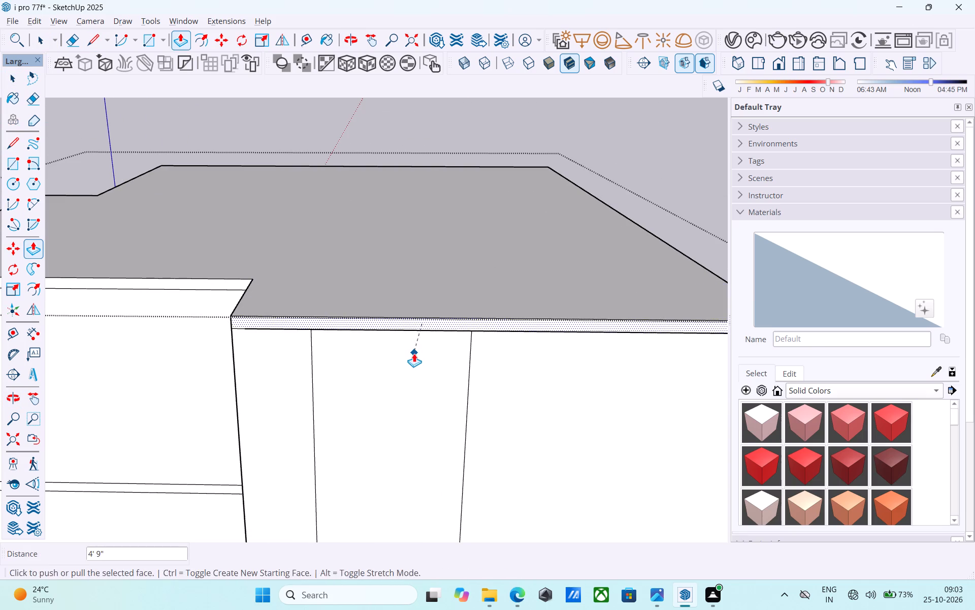
Offset the roof slab's top face outline inward by 6" to form a border strip.
key(space)
scroll(414, 317, down, 6)
middle_drag(414, 314, 422, 312)
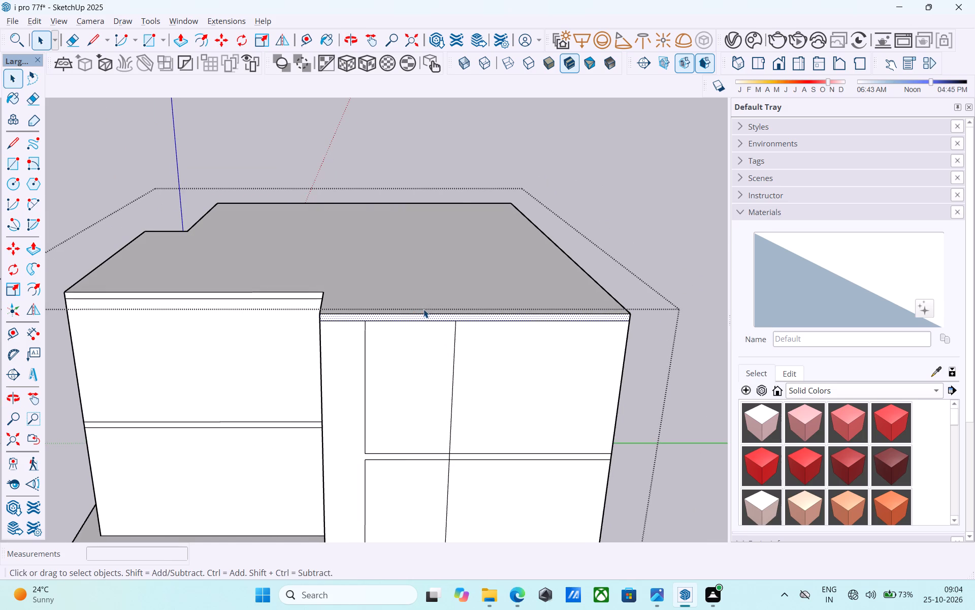
middle_drag(424, 309, 405, 310)
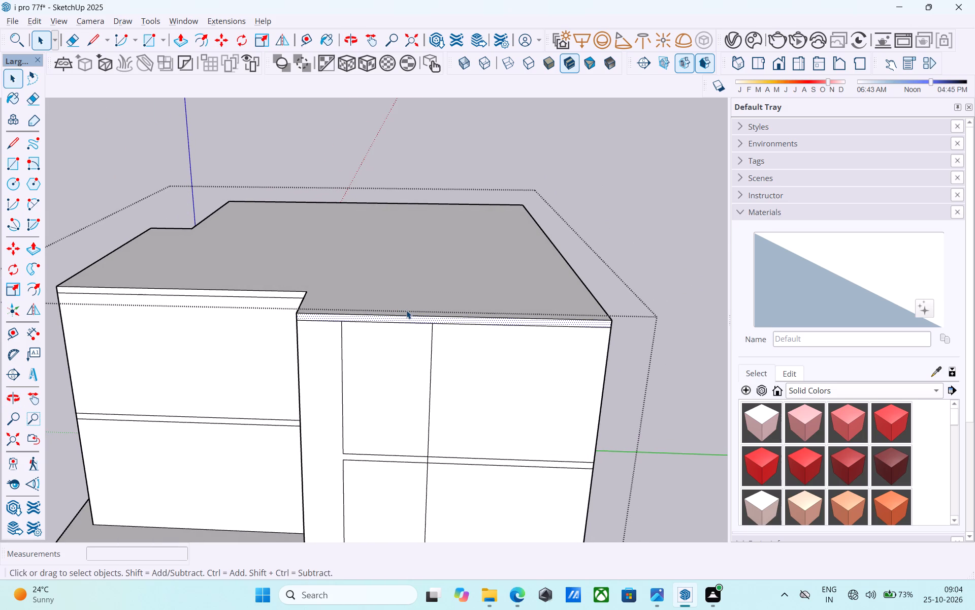
scroll(406, 310, down, 3)
middle_drag(406, 311, 409, 346)
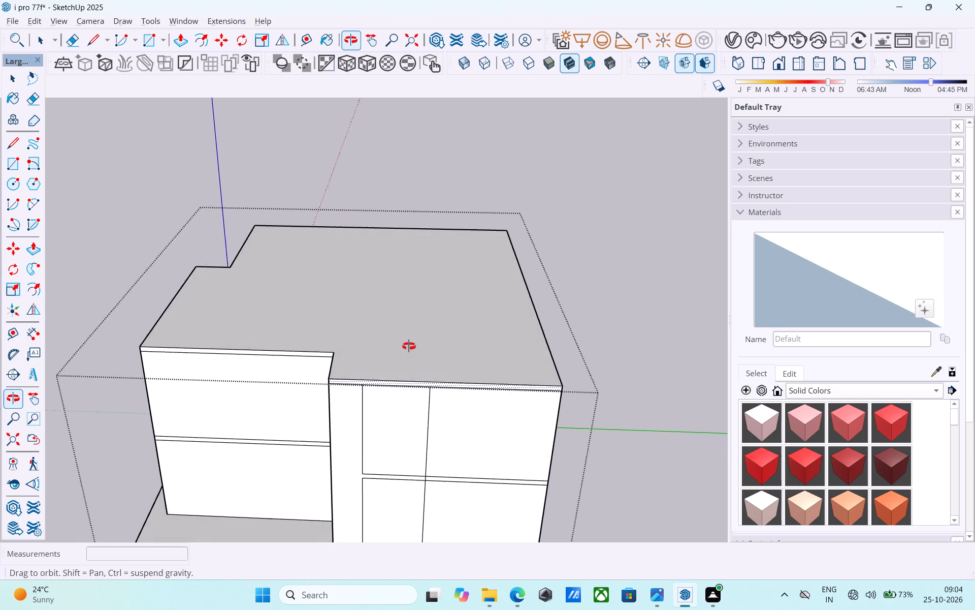
middle_drag(409, 346, 402, 351)
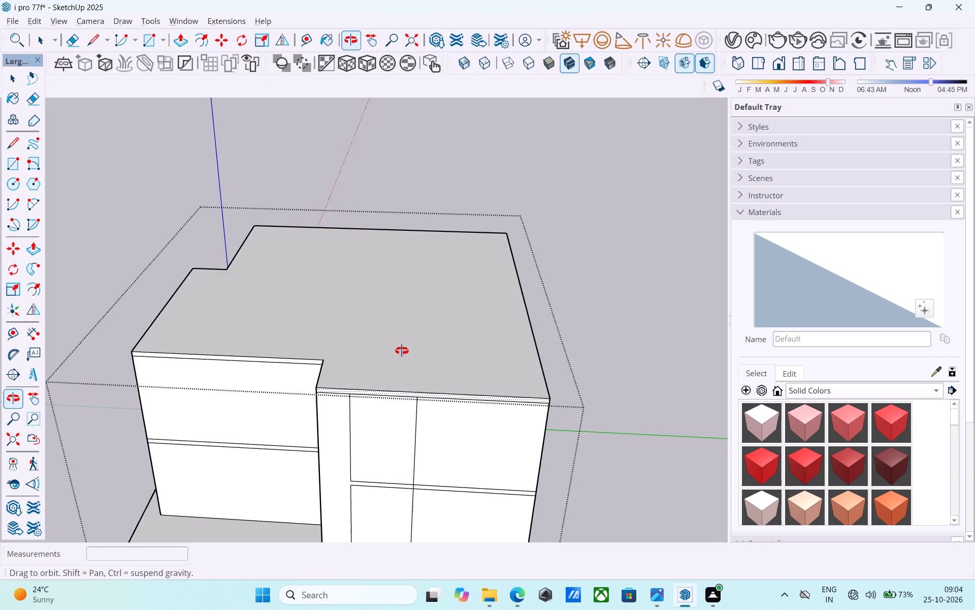
middle_drag(402, 351, 402, 348)
click(401, 348)
key(f)
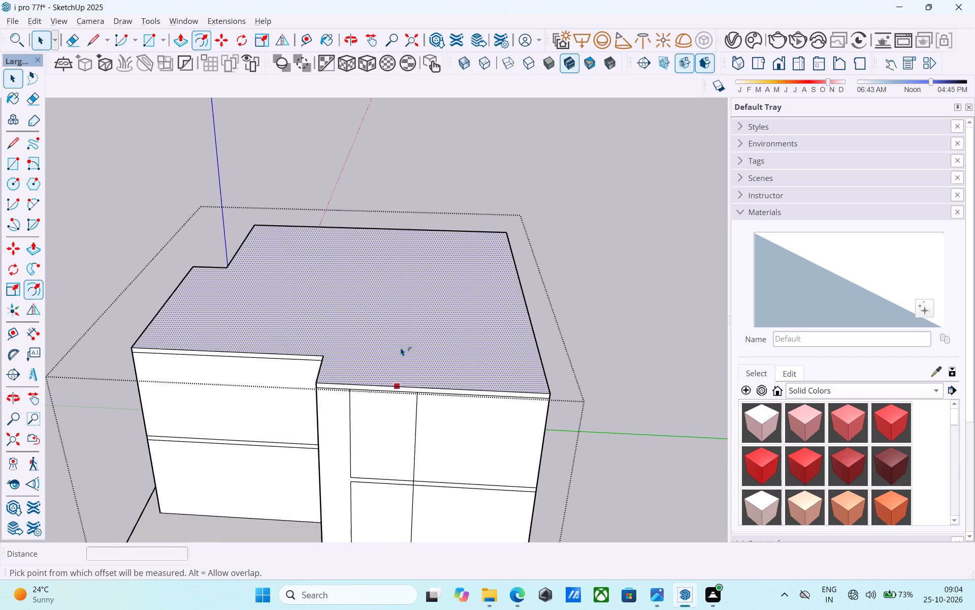
click(401, 347)
key(6)
key(shift+quotedbl)
key(Return)
key(space)
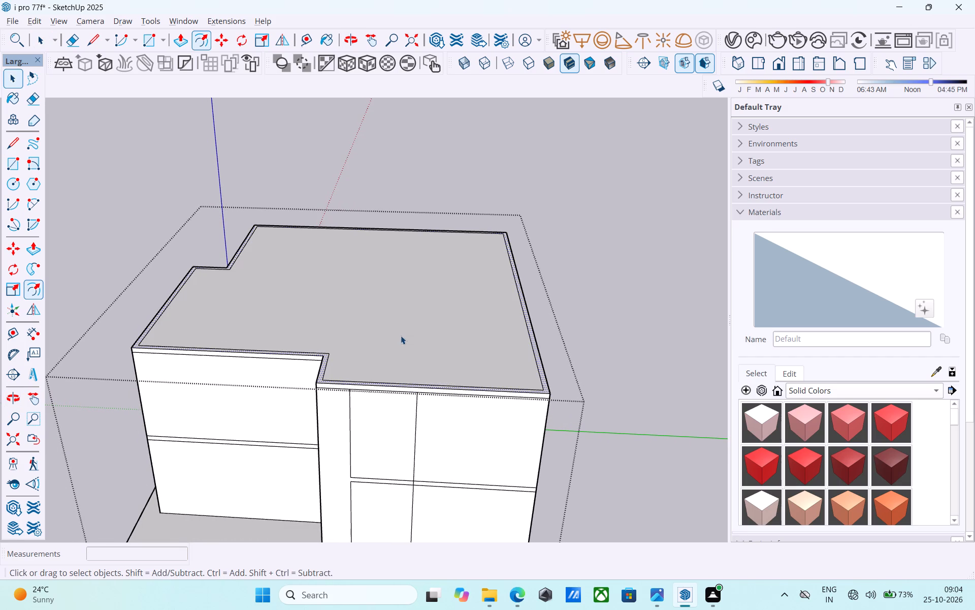
Draw a 6" line across the border strip at the inner corner where the set-back wall meets the projecting room.
middle_drag(300, 372, 347, 372)
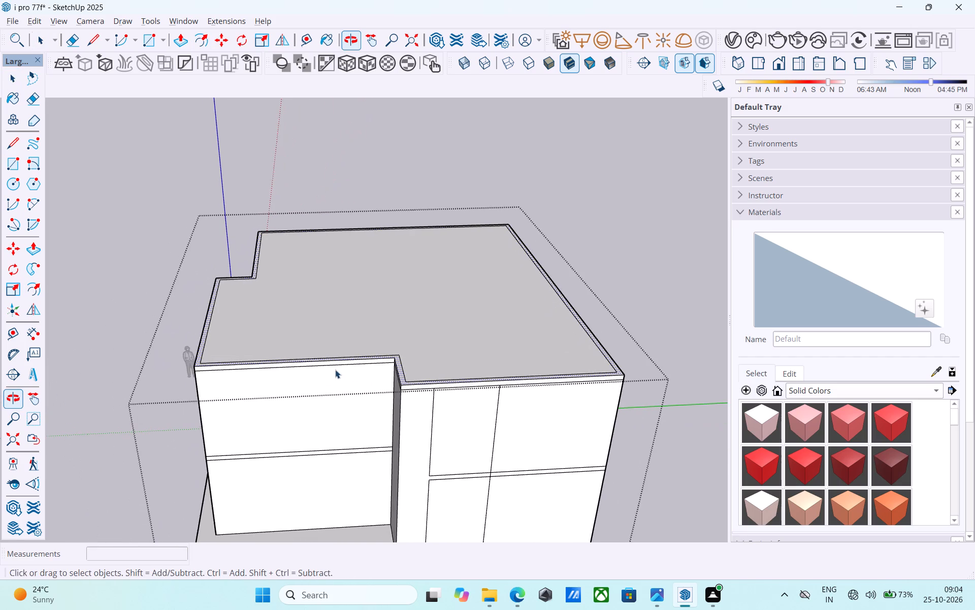
scroll(242, 349, down, 5)
middle_drag(268, 359, 306, 352)
scroll(238, 338, down, 3)
middle_drag(270, 344, 257, 372)
scroll(351, 352, up, 6)
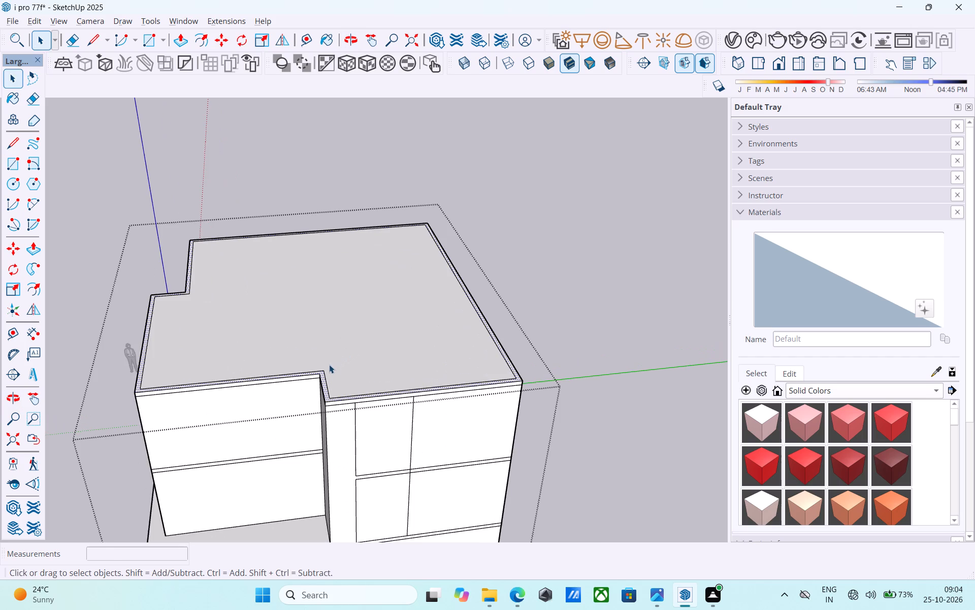
key(l)
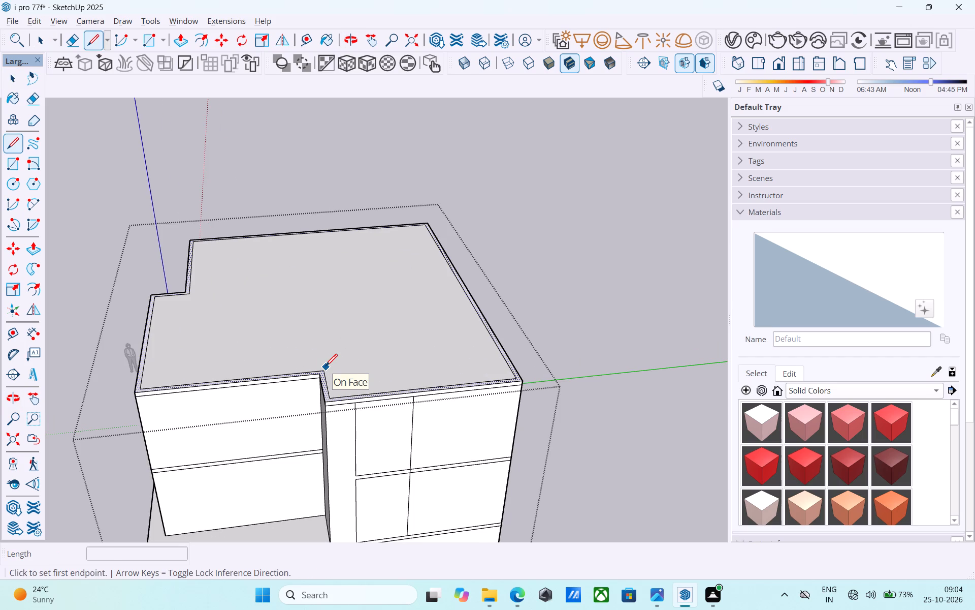
scroll(323, 370, up, 16)
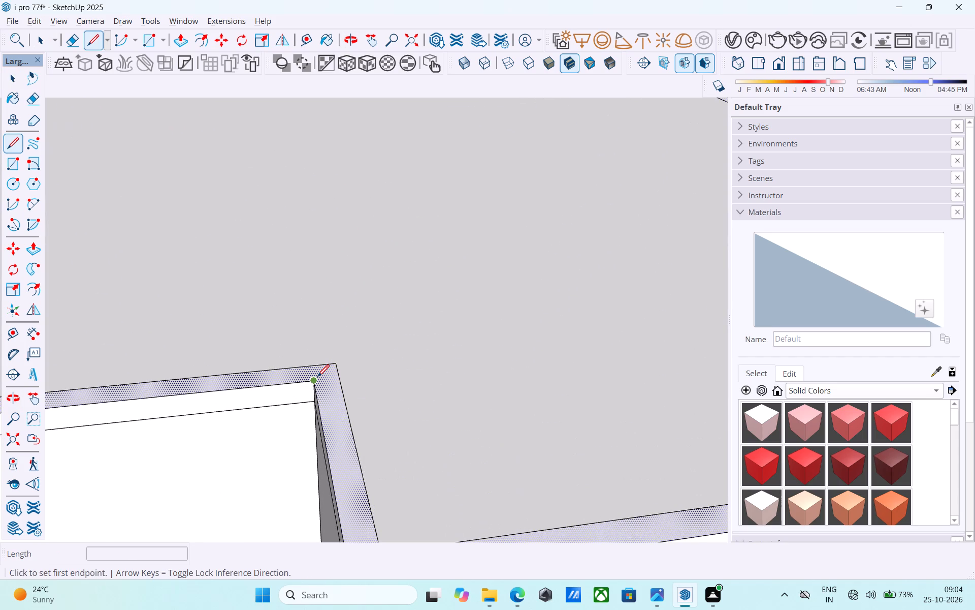
click(317, 378)
key(l)
click(313, 386)
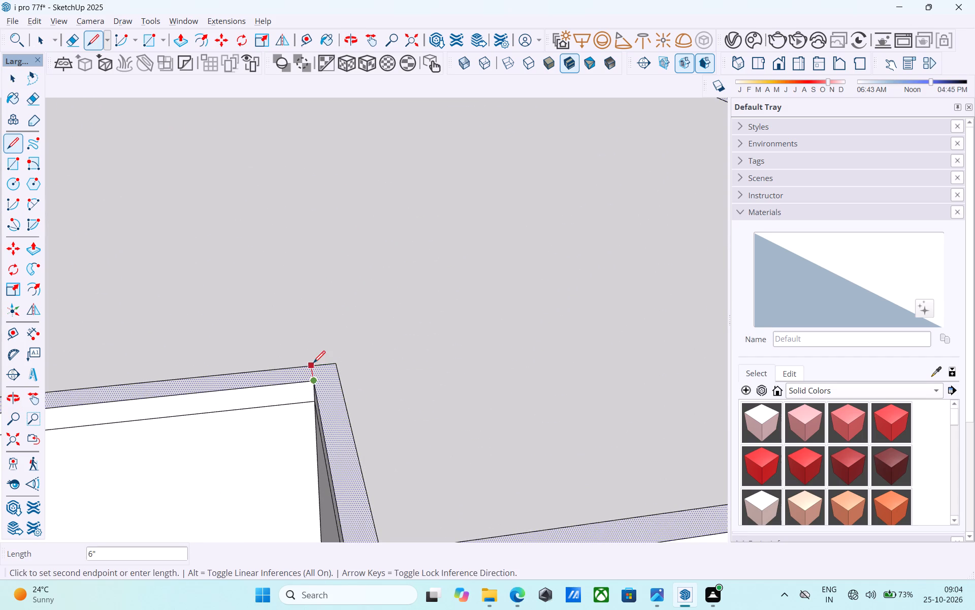
click(313, 364)
key(space)
Draw a line across the border strip at the far end of the long plain wall, extending the strip's inner edge to the slab edge.
scroll(285, 340, down, 18)
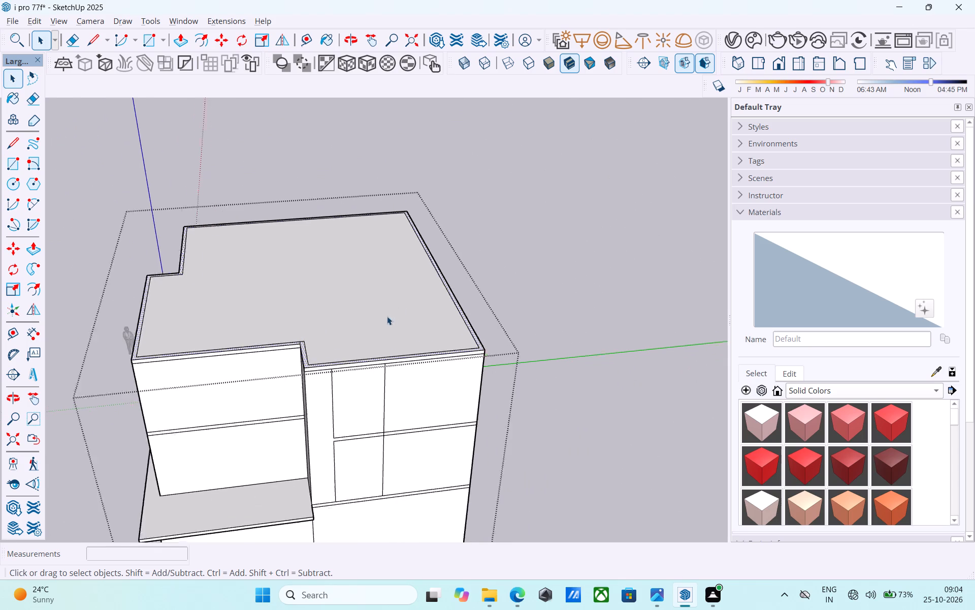
scroll(387, 316, down, 2)
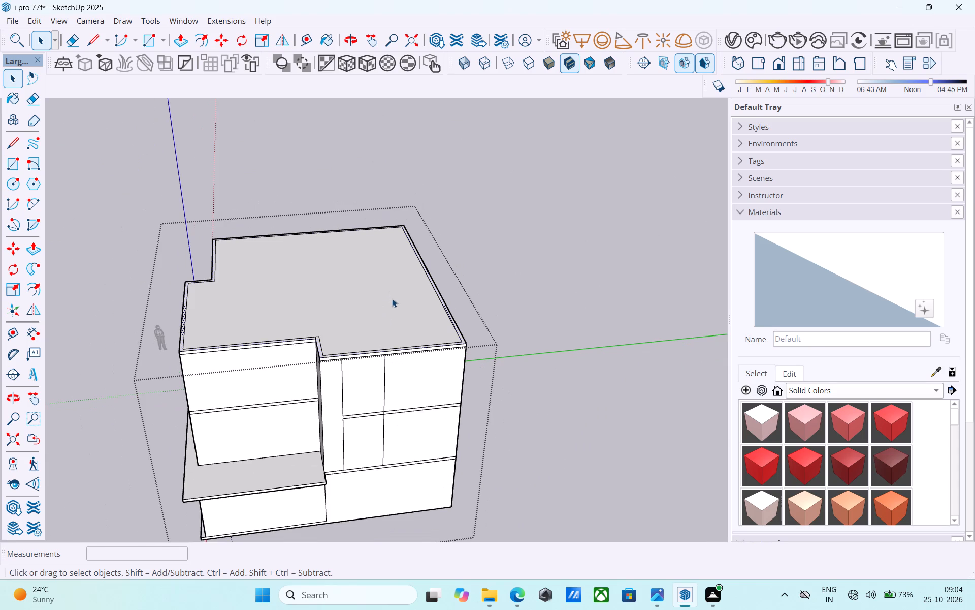
middle_drag(404, 309, 350, 322)
scroll(397, 360, up, 3)
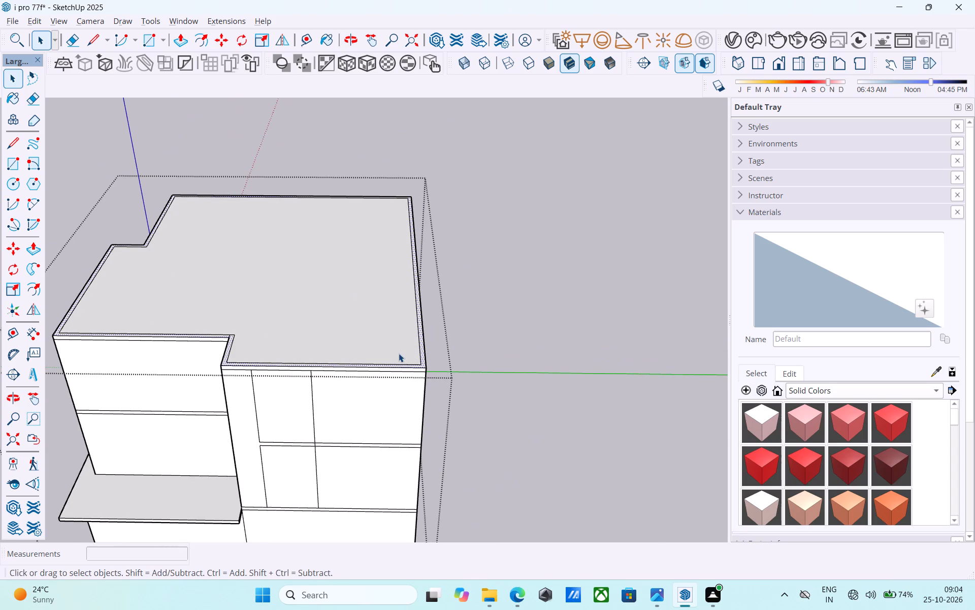
scroll(402, 213, down, 1)
middle_drag(399, 218, 325, 370)
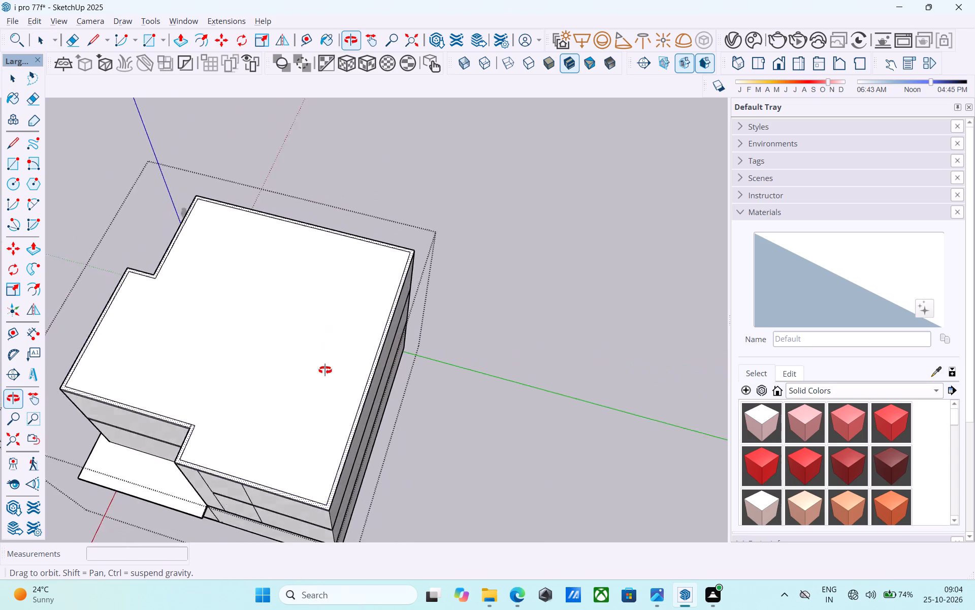
middle_drag(325, 370, 325, 409)
key(l)
scroll(397, 300, up, 2)
scroll(400, 296, down, 1)
scroll(401, 296, up, 7)
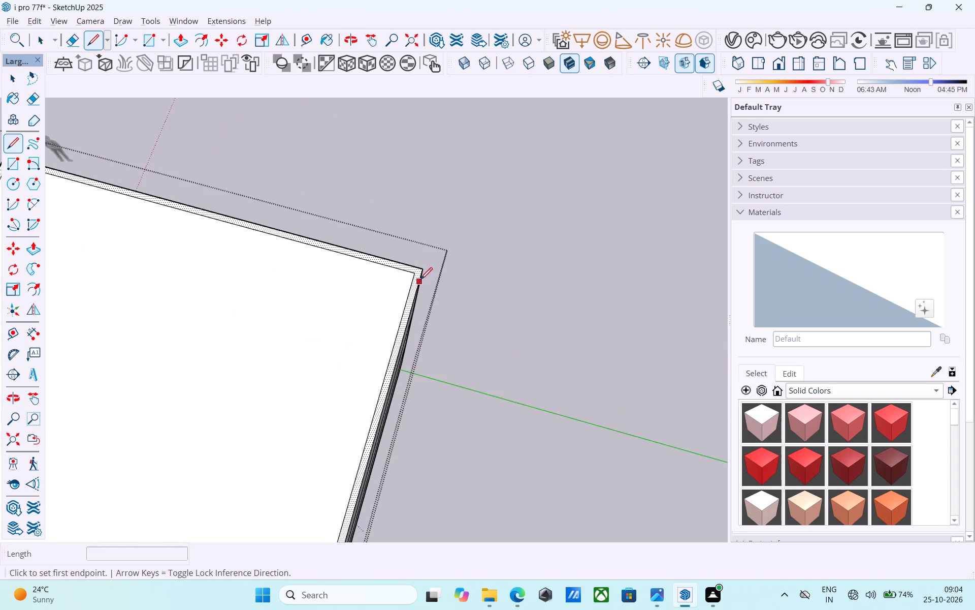
scroll(420, 281, up, 17)
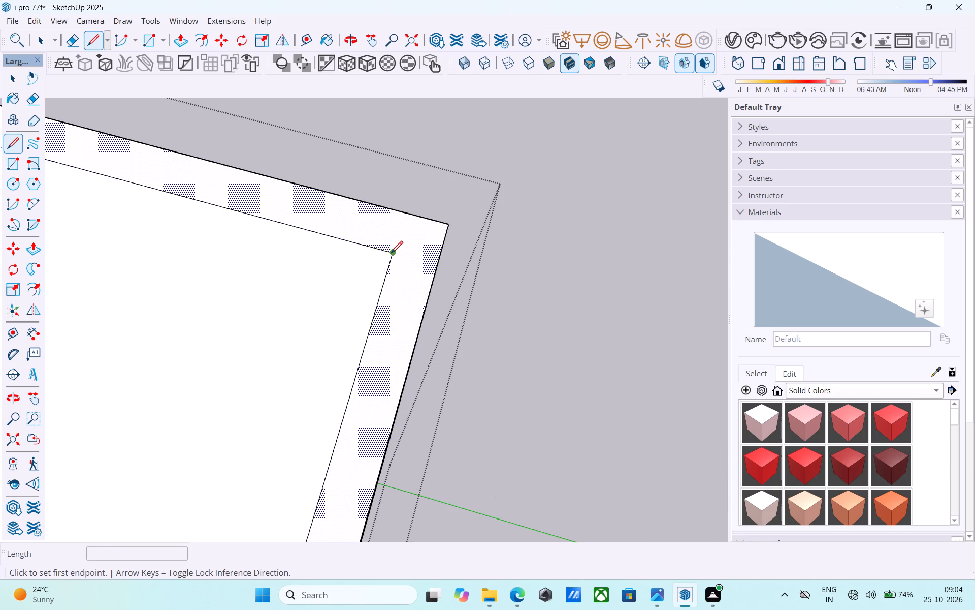
click(391, 254)
click(406, 216)
key(space)
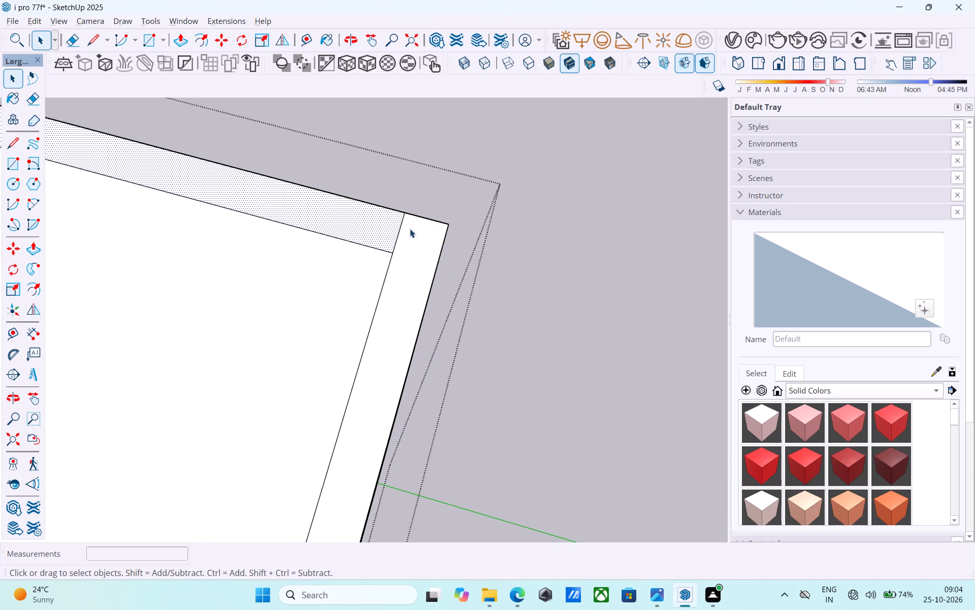
Pull the separated border strip along the projecting room and the long plain wall up 3.5' as a parapet.
scroll(413, 244, down, 11)
scroll(456, 281, down, 16)
scroll(315, 233, down, 6)
middle_drag(352, 376, 401, 225)
scroll(382, 284, up, 5)
middle_drag(279, 347, 290, 304)
scroll(280, 308, up, 5)
scroll(233, 297, up, 4)
middle_drag(269, 304, 528, 313)
scroll(394, 315, up, 1)
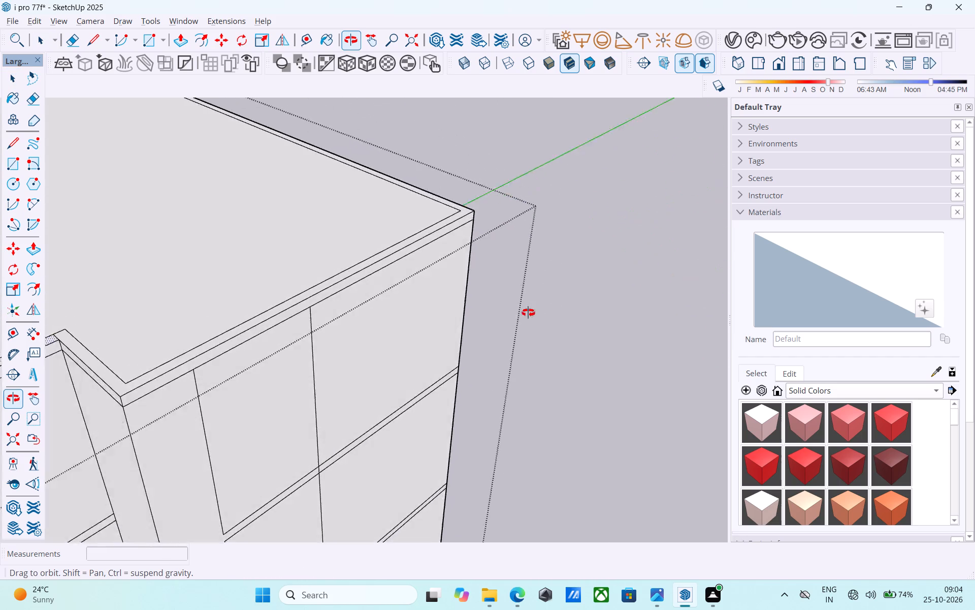
middle_drag(528, 313, 259, 308)
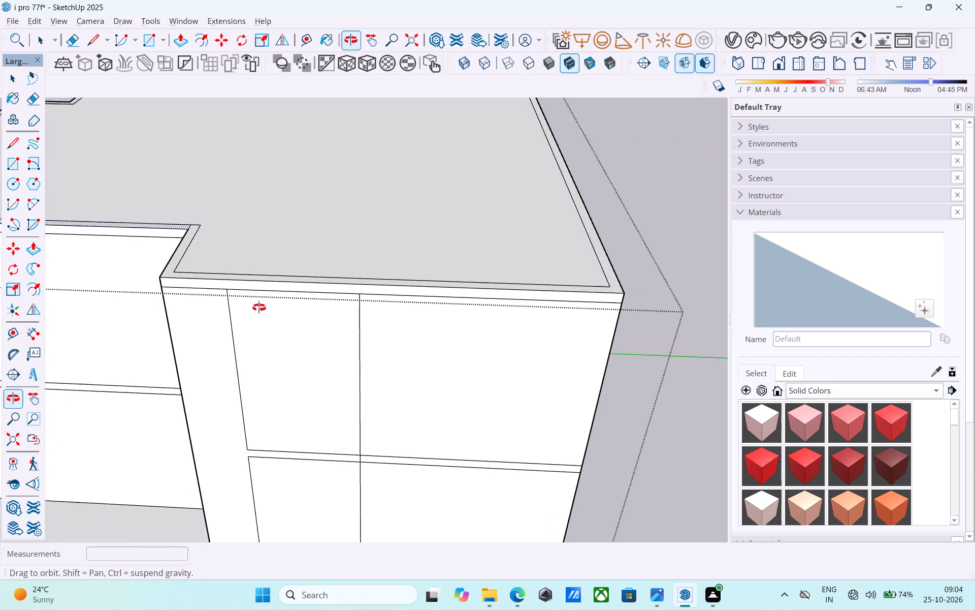
middle_drag(259, 308, 224, 299)
scroll(199, 266, up, 8)
click(191, 258)
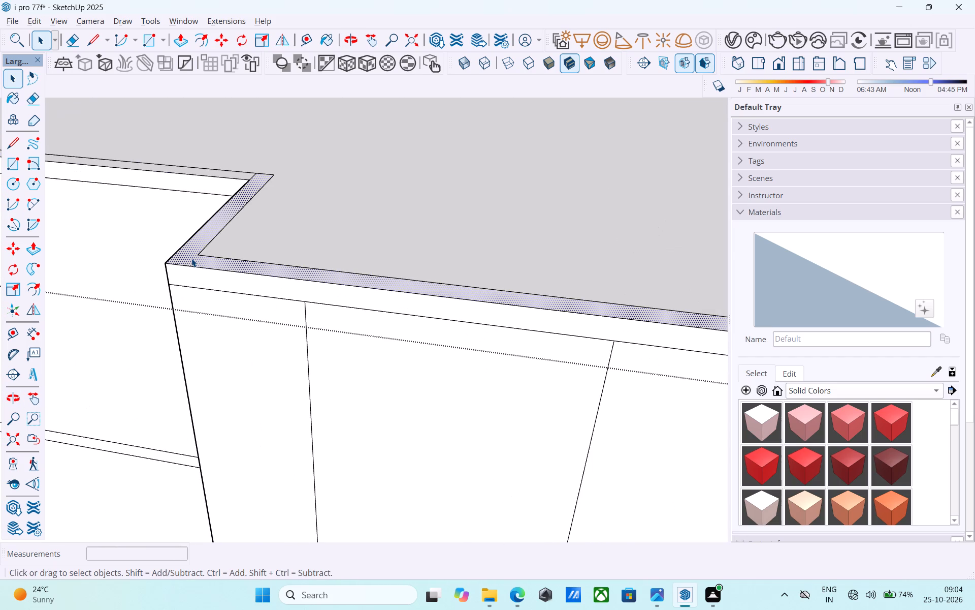
key(p)
click(191, 258)
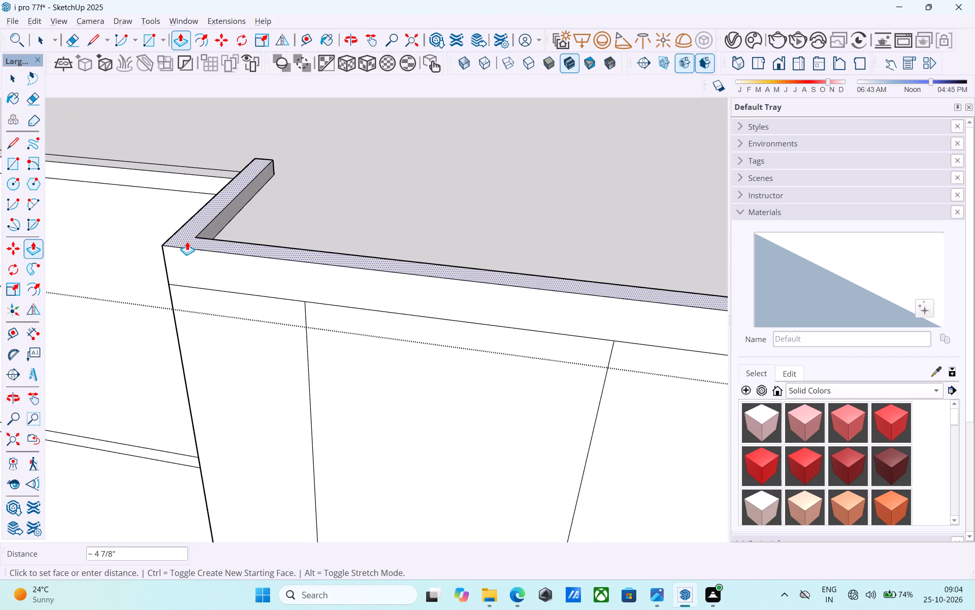
text(3.5')
key(Return)
key(space)
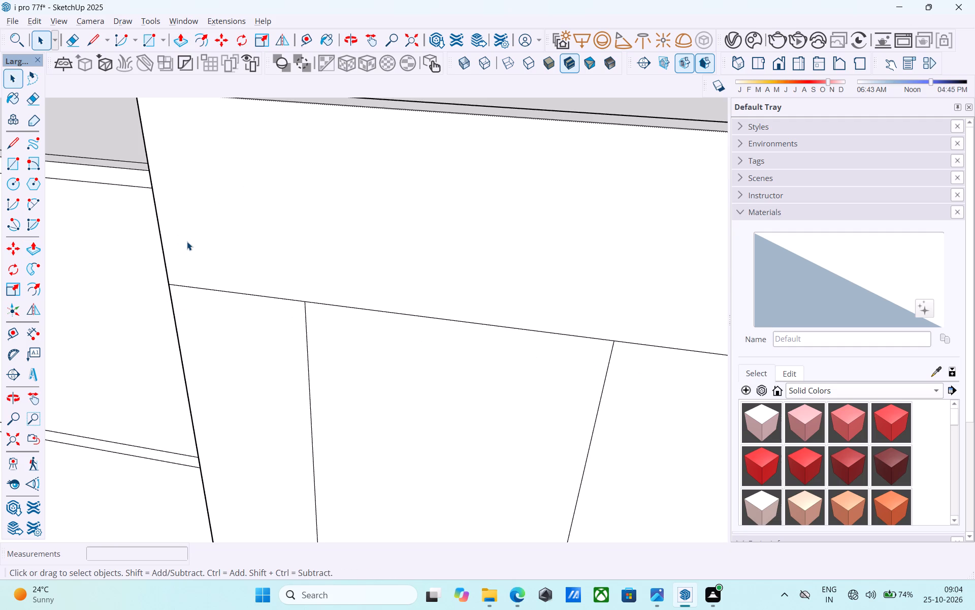
Examine the raised parapet and the remaining roof border strip from several sides.
scroll(172, 272, down, 7)
middle_drag(134, 342, 266, 256)
scroll(211, 261, down, 10)
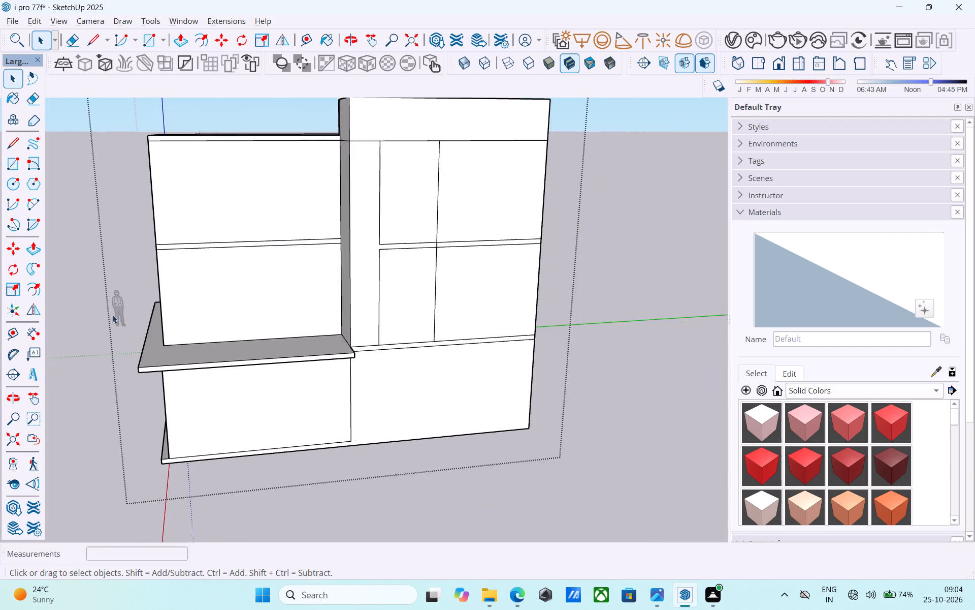
scroll(112, 315, down, 6)
middle_drag(318, 203, 447, 241)
scroll(358, 324, up, 6)
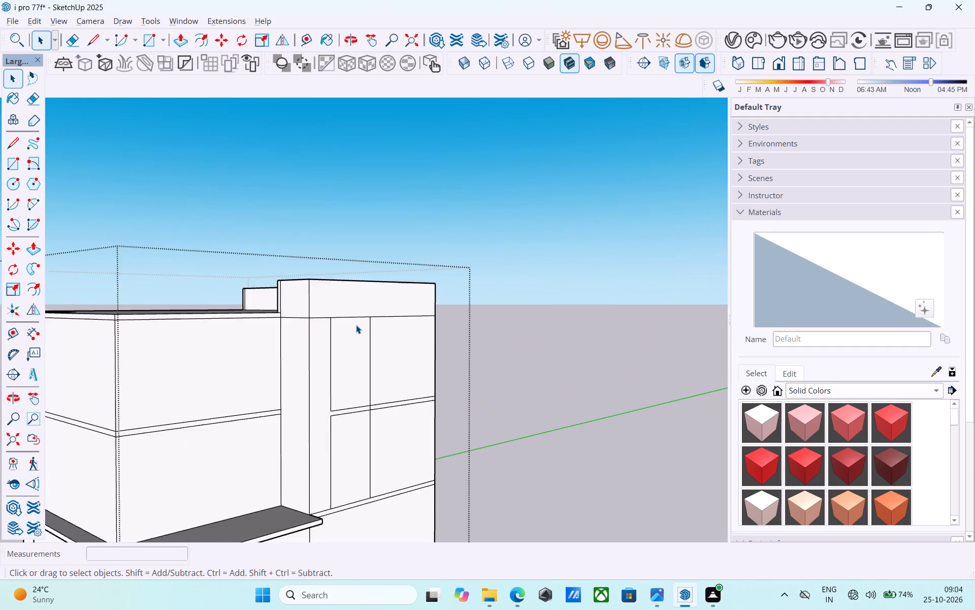
scroll(353, 323, down, 1)
middle_drag(350, 322, 361, 296)
shift+middle_drag(361, 296, 288, 383)
middle_drag(290, 373, 291, 379)
middle_drag(301, 354, 312, 372)
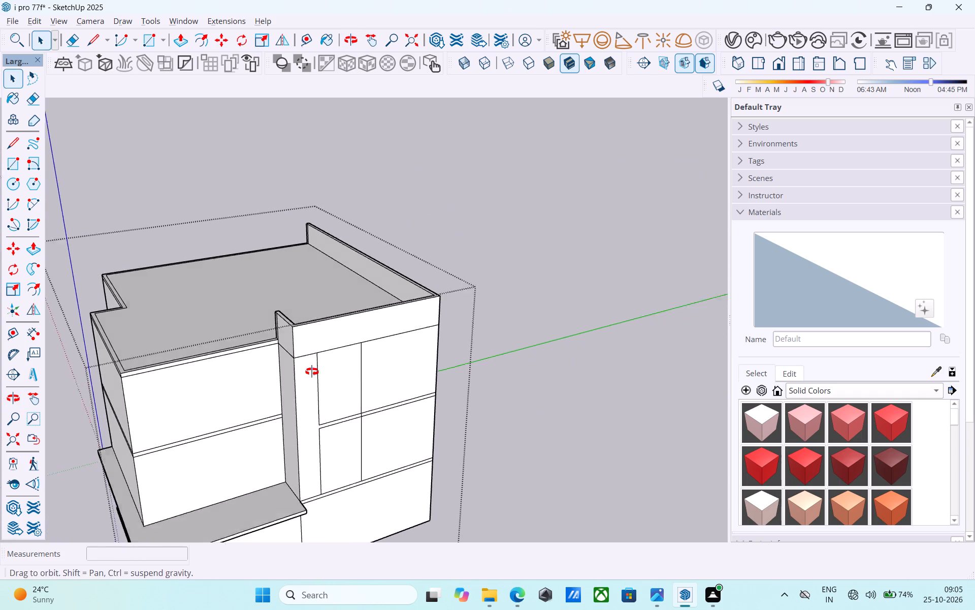
Copy the parapet's outer top edge on the projecting room's front wall 3' downward.
middle_drag(312, 372, 316, 376)
scroll(319, 353, up, 10)
click(312, 328)
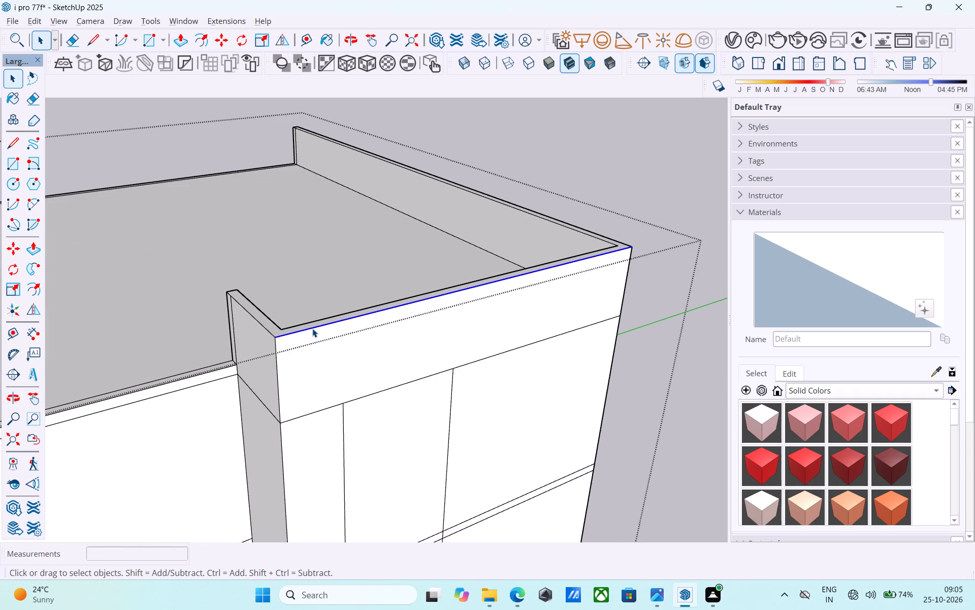
key(m)
click(275, 337)
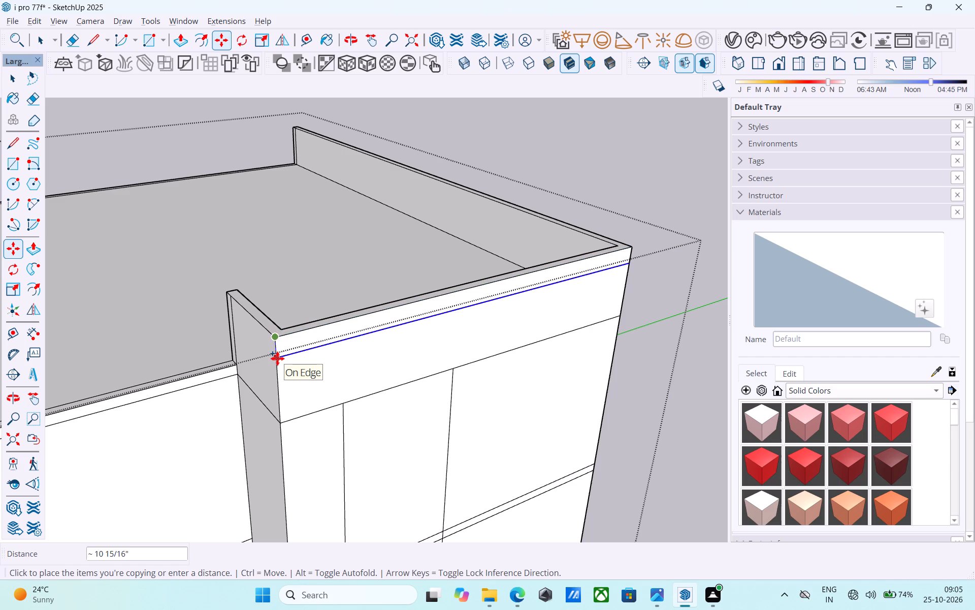
text(3')
key(Return)
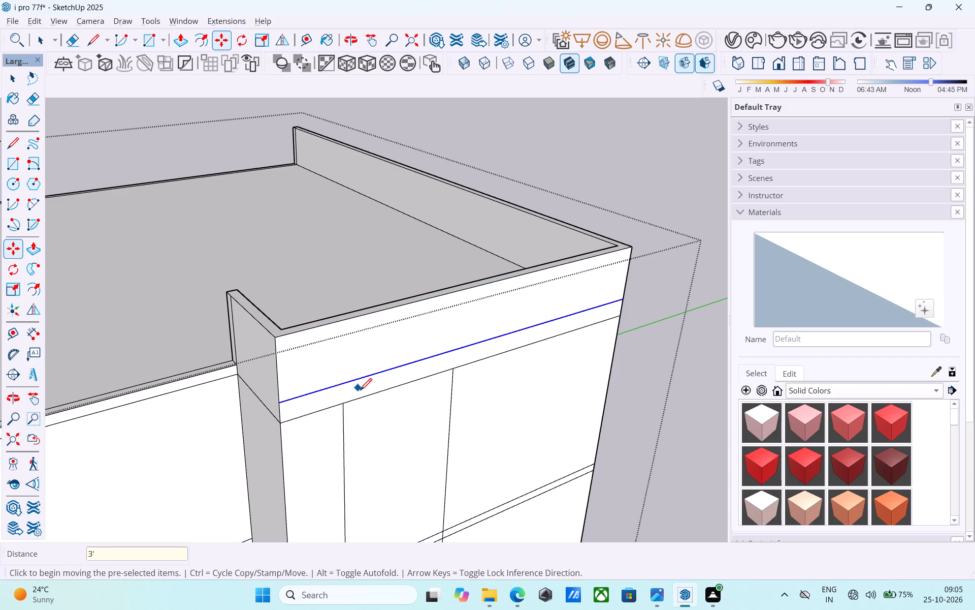
Draw a short vertical line extending the narrow wall panel's outer edge up to the copied horizontal line.
key(l)
scroll(345, 410, up, 4)
click(342, 406)
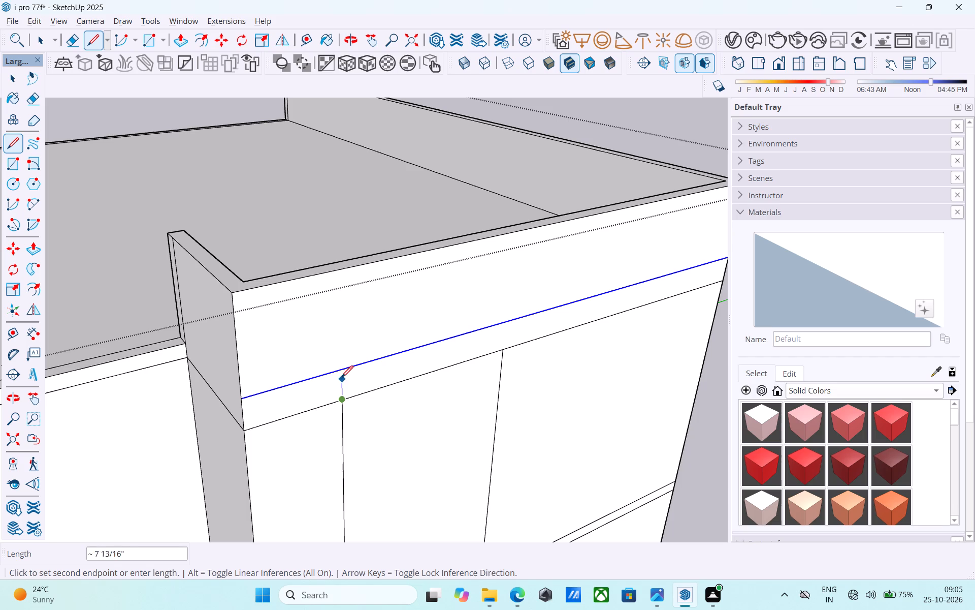
click(339, 371)
Erase the copied line and the roof slab line between the new vertical line and the projecting room's inner corner.
key(e)
drag(304, 362, 302, 418)
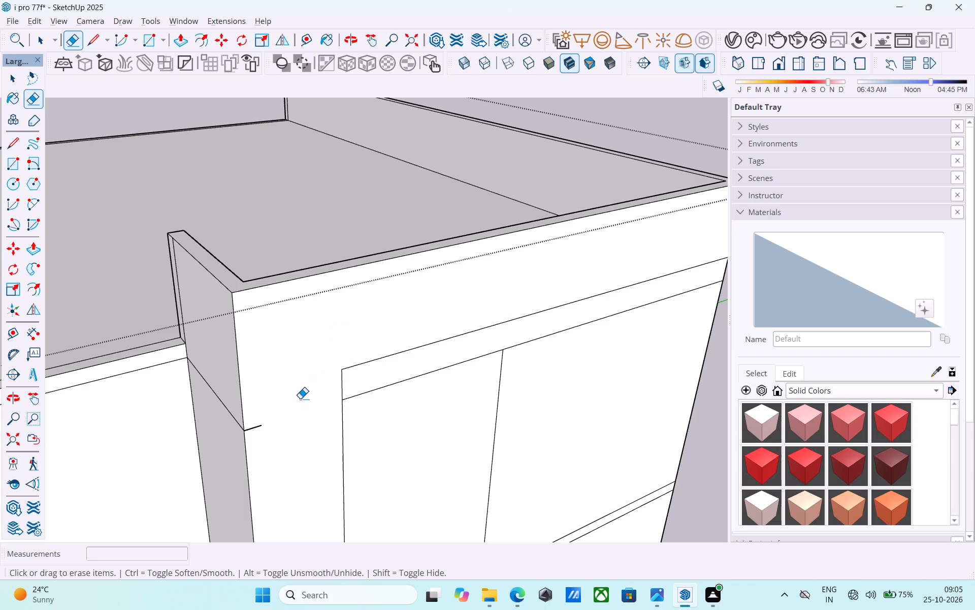
drag(300, 398, 294, 420)
drag(251, 423, 254, 431)
key(space)
Erase the horizontal segment above the narrow upper panel so the panel merges with the strip above it.
scroll(287, 417, down, 6)
middle_drag(293, 417, 282, 379)
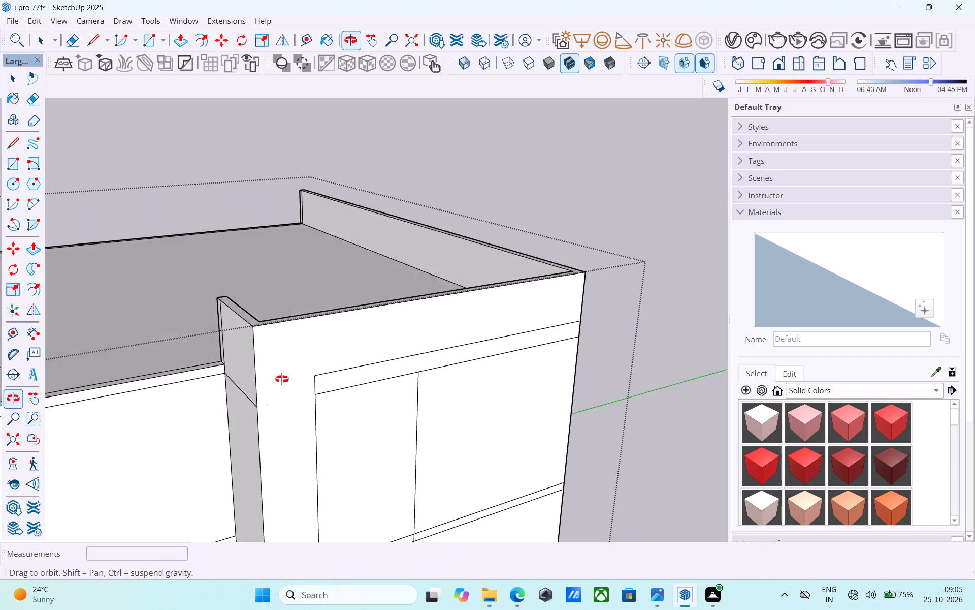
middle_drag(282, 379, 219, 378)
scroll(276, 345, down, 4)
middle_drag(312, 365, 341, 291)
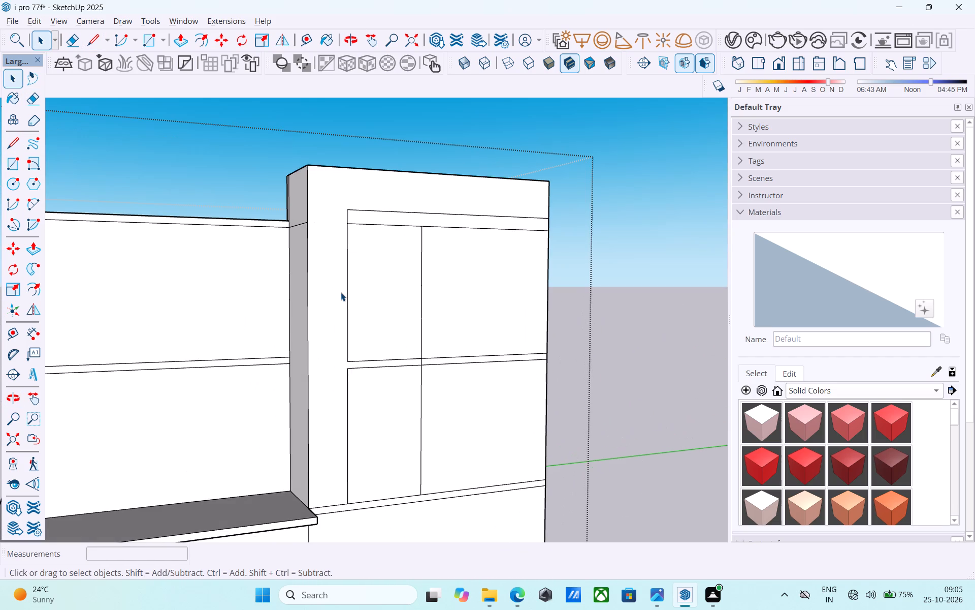
middle_drag(341, 291, 323, 308)
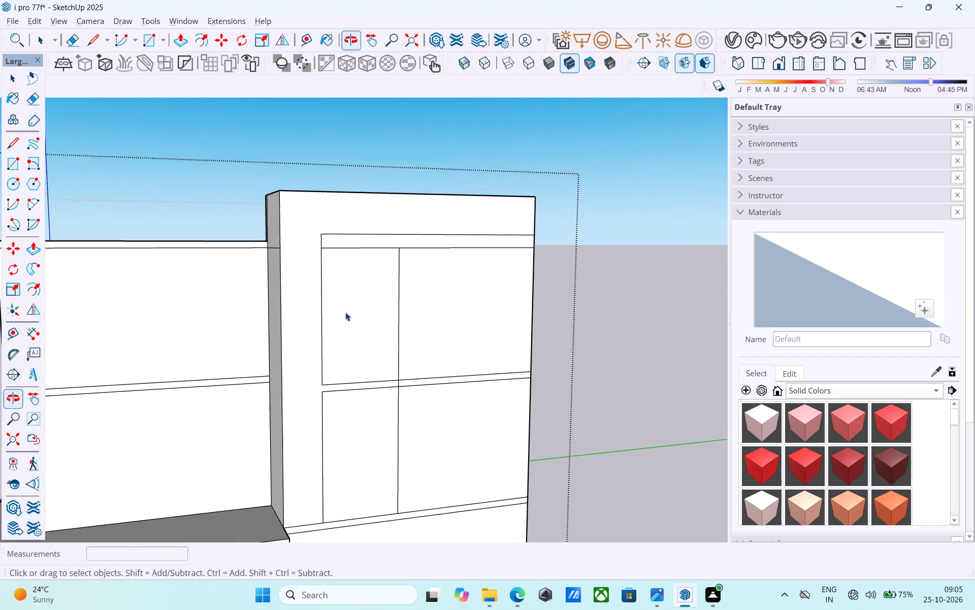
key(e)
scroll(366, 302, up, 3)
drag(358, 226, 354, 238)
key(space)
Erase the upper floor slab lines crossing the wide panel, including the stub at the building corner.
scroll(353, 294, down, 5)
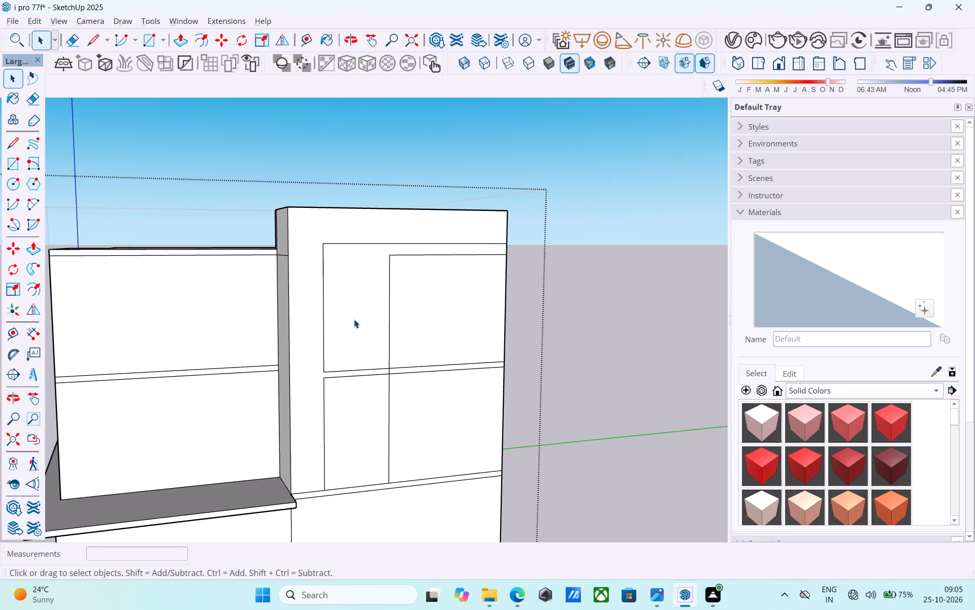
middle_drag(354, 319, 337, 317)
key(e)
drag(406, 340, 399, 447)
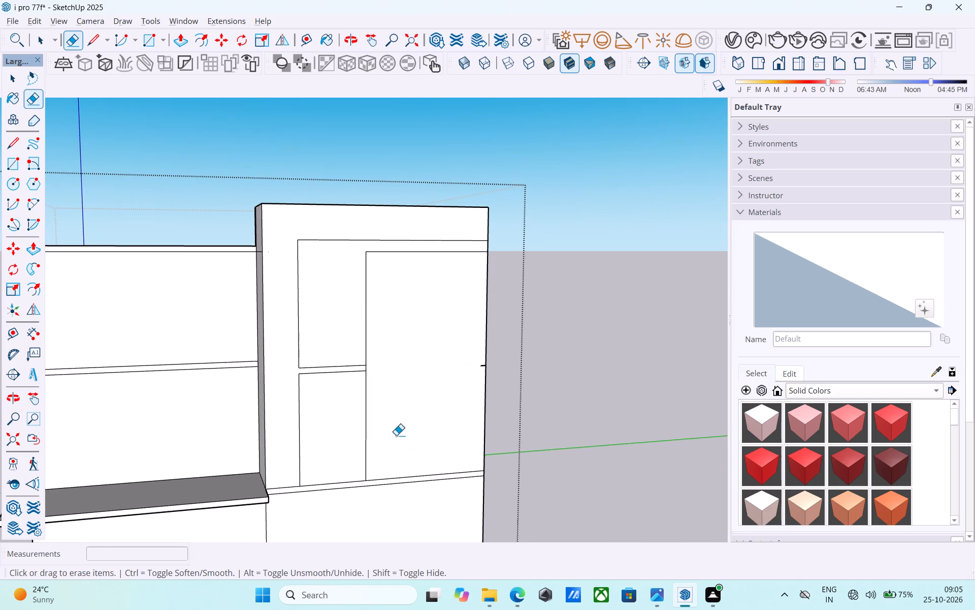
scroll(522, 372, up, 4)
middle_drag(479, 376, 383, 393)
scroll(367, 391, up, 5)
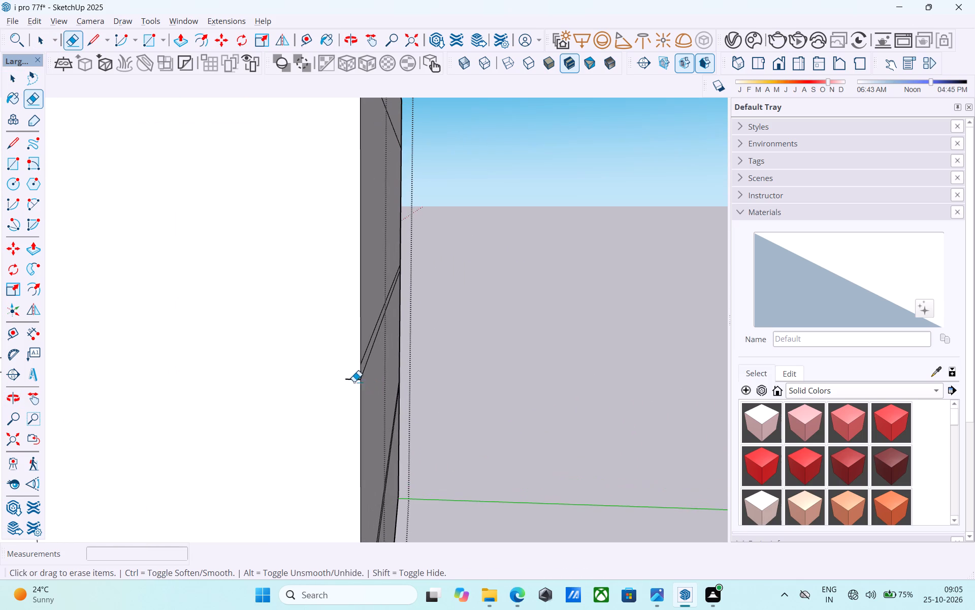
click(351, 378)
key(space)
Examine the front facade's panel layout and the overall building massing from several sides.
scroll(474, 359, down, 11)
middle_drag(501, 374, 472, 375)
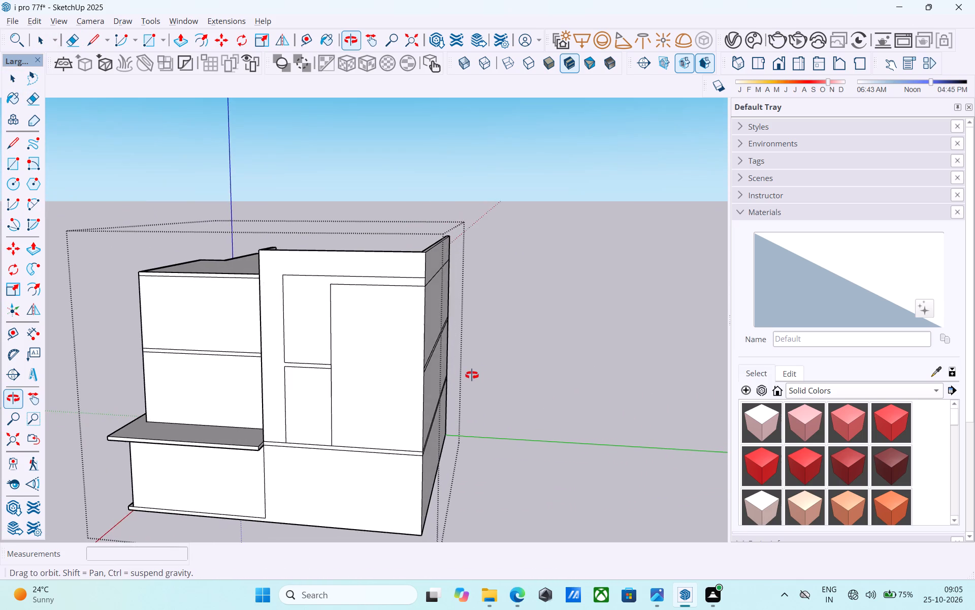
middle_drag(472, 375, 520, 376)
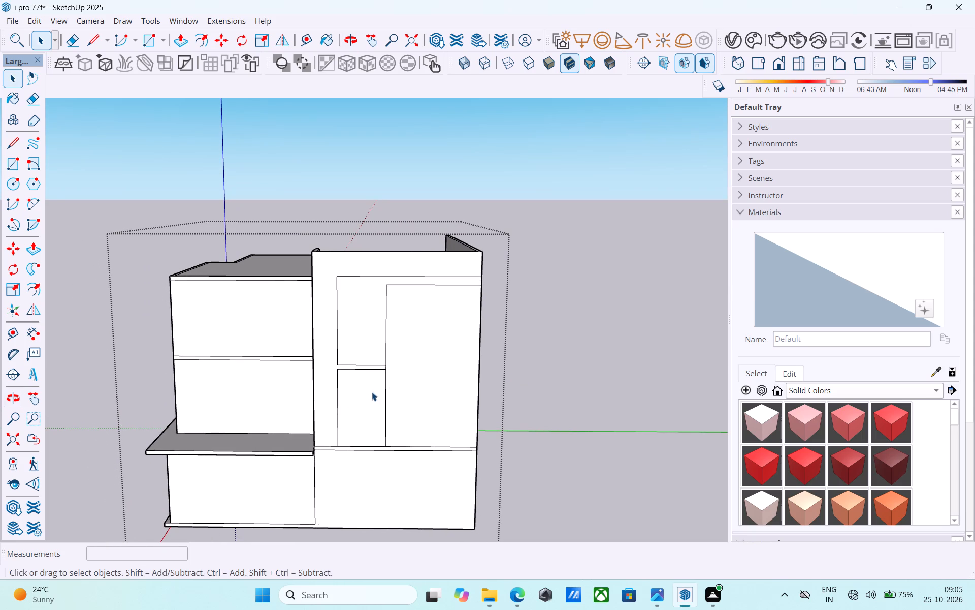
middle_drag(371, 391, 356, 379)
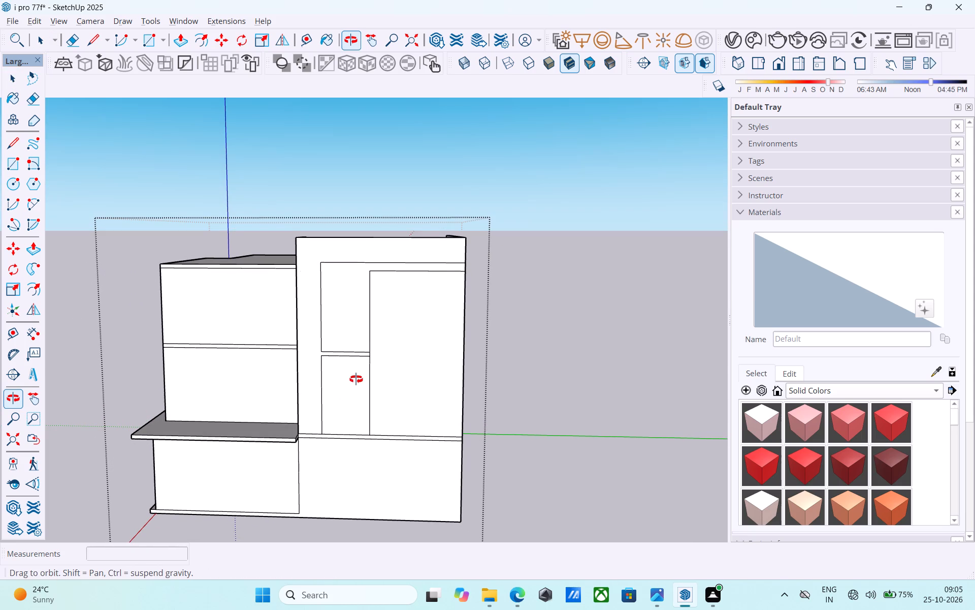
middle_drag(356, 379, 356, 380)
scroll(357, 380, down, 3)
middle_drag(357, 380, 495, 373)
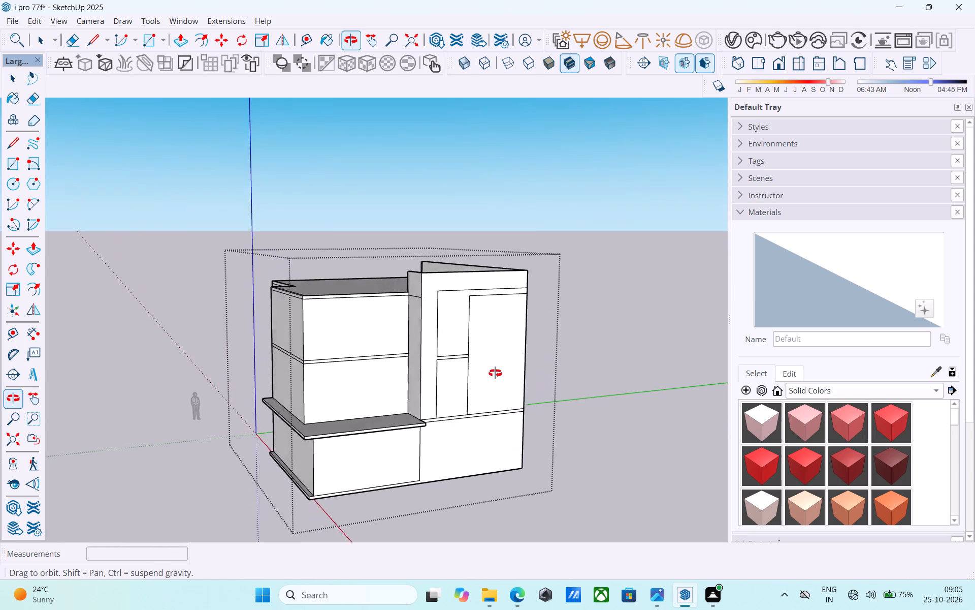
middle_drag(495, 373, 553, 361)
scroll(215, 373, down, 5)
middle_drag(435, 385, 436, 453)
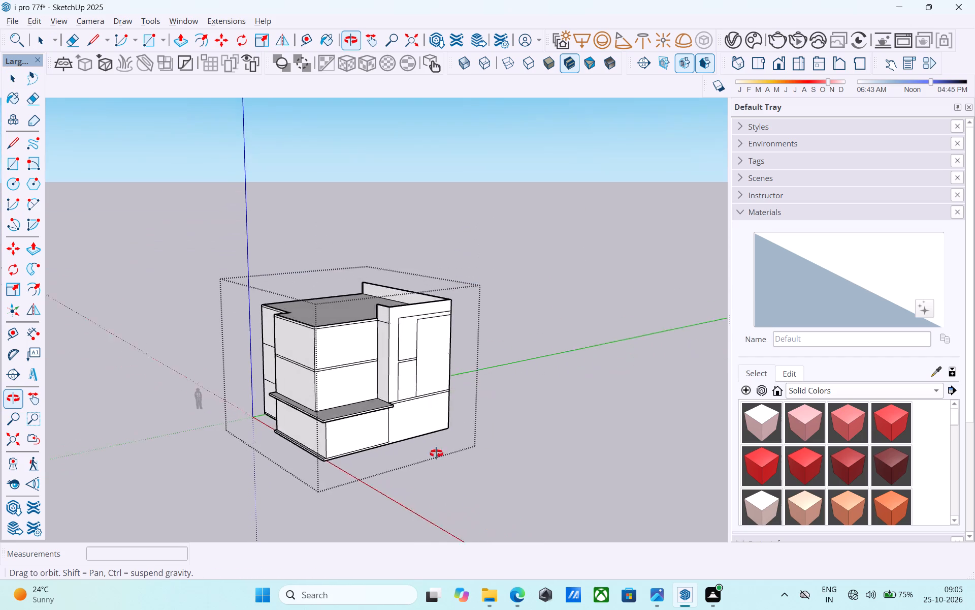
middle_drag(436, 453, 471, 461)
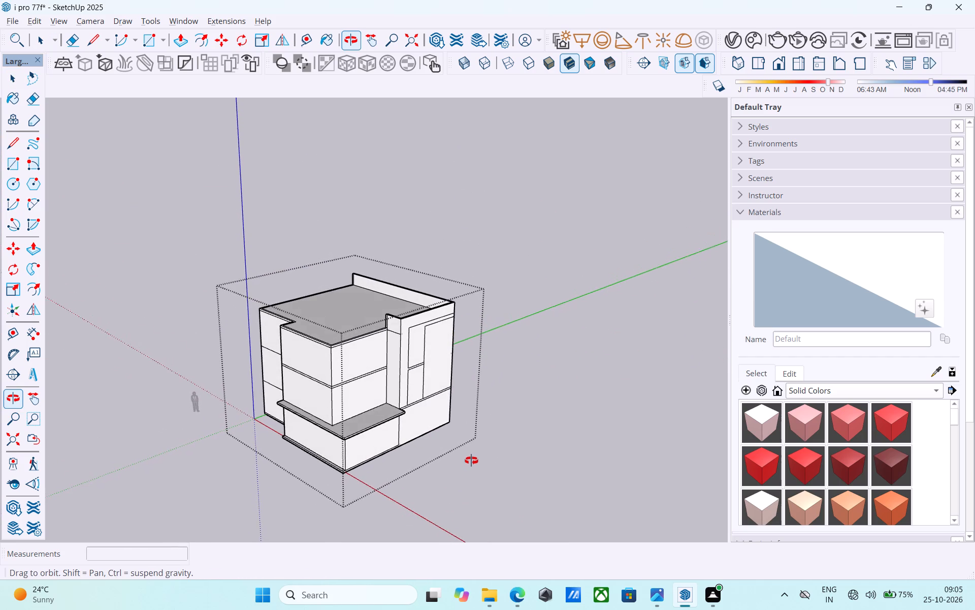
middle_drag(471, 461, 427, 396)
scroll(422, 389, up, 2)
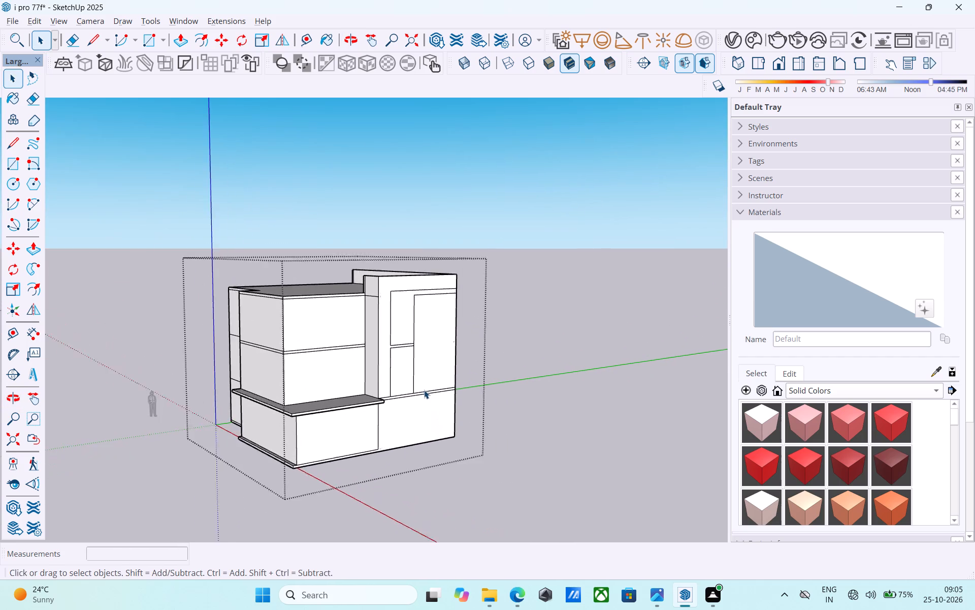
scroll(424, 390, up, 3)
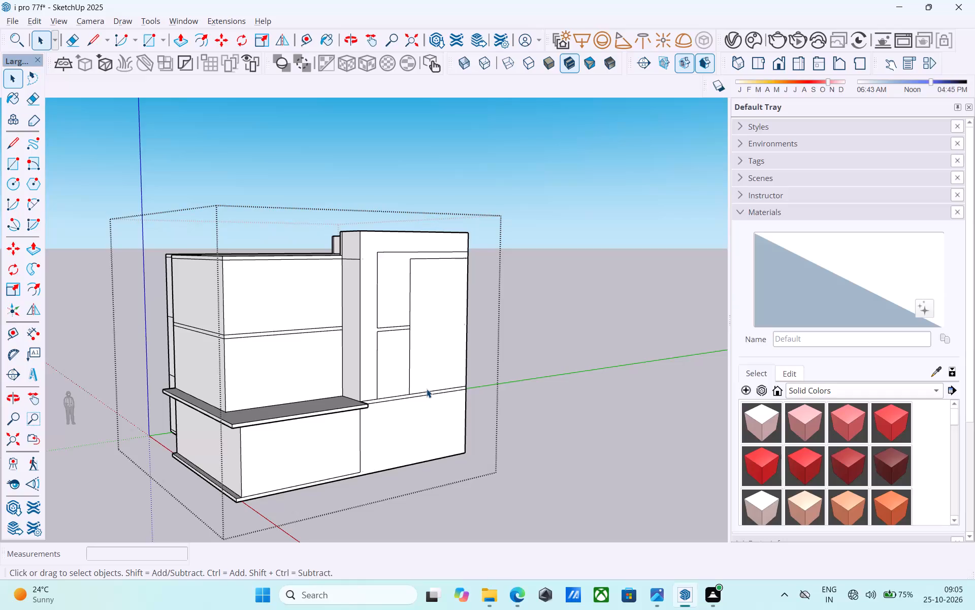
scroll(402, 414, down, 5)
middle_drag(402, 414, 415, 406)
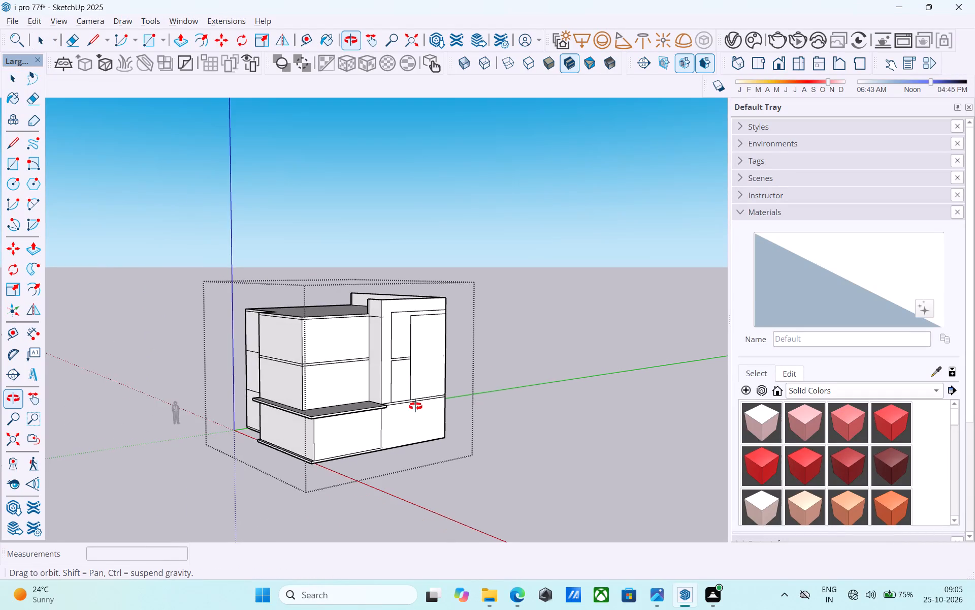
middle_drag(415, 406, 410, 402)
middle_drag(410, 402, 336, 417)
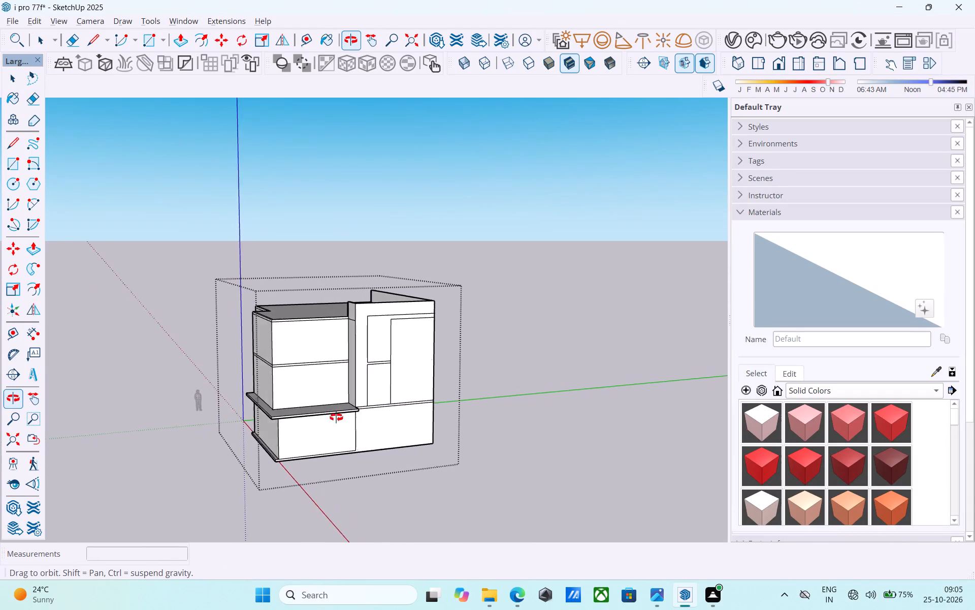
middle_drag(336, 417, 180, 426)
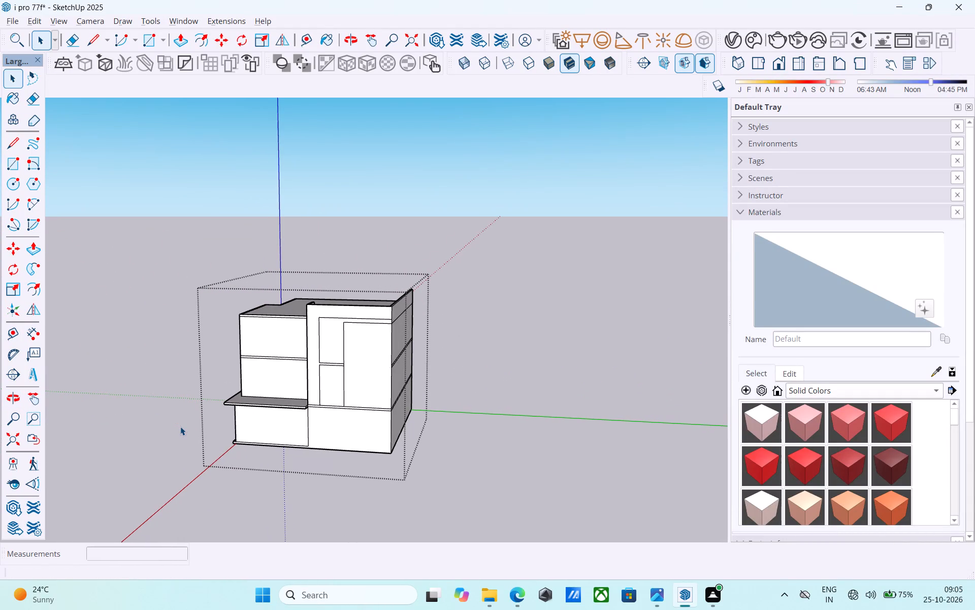
middle_drag(302, 416, 344, 360)
scroll(345, 360, up, 4)
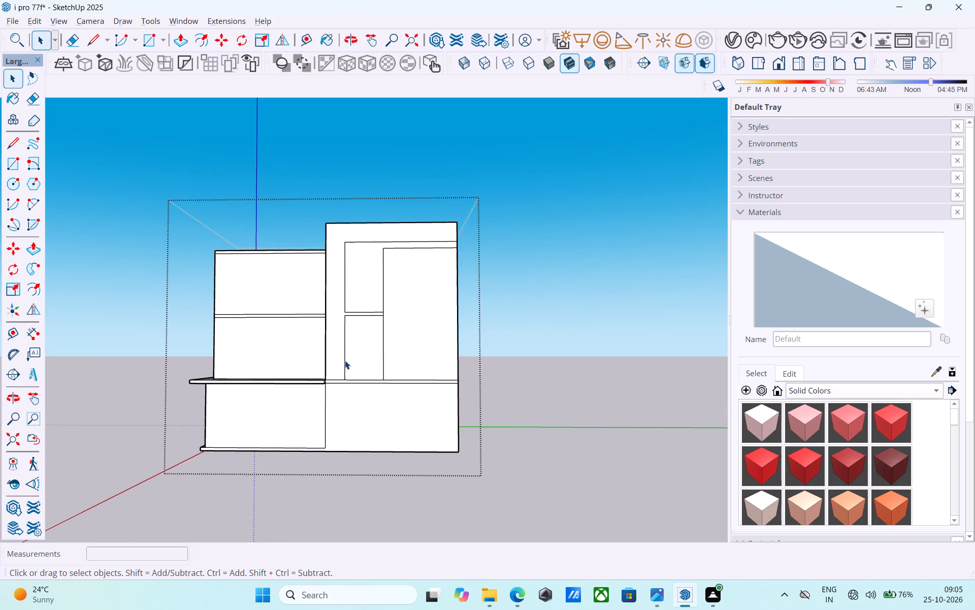
middle_drag(395, 377, 371, 420)
scroll(340, 387, up, 4)
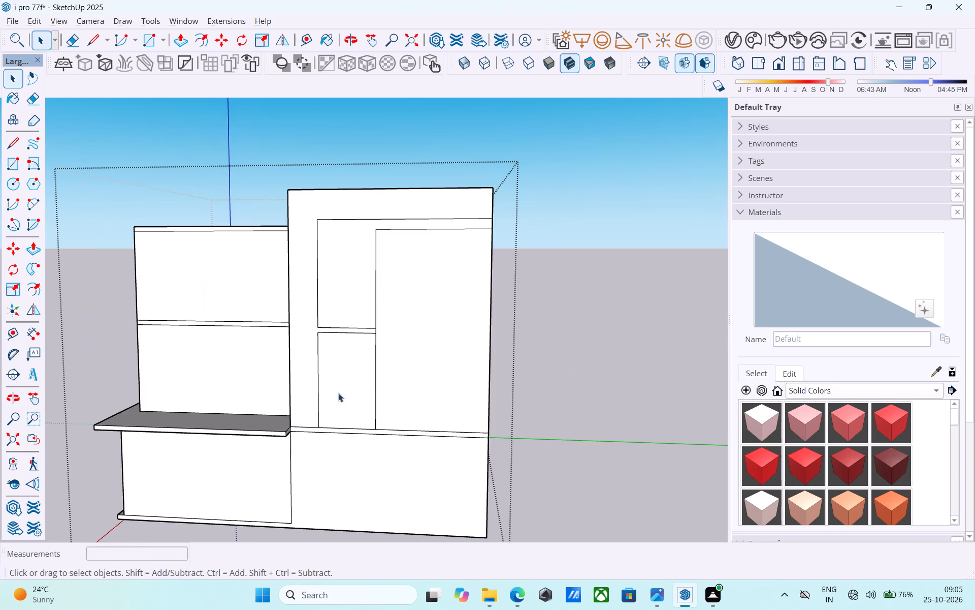
scroll(327, 372, up, 5)
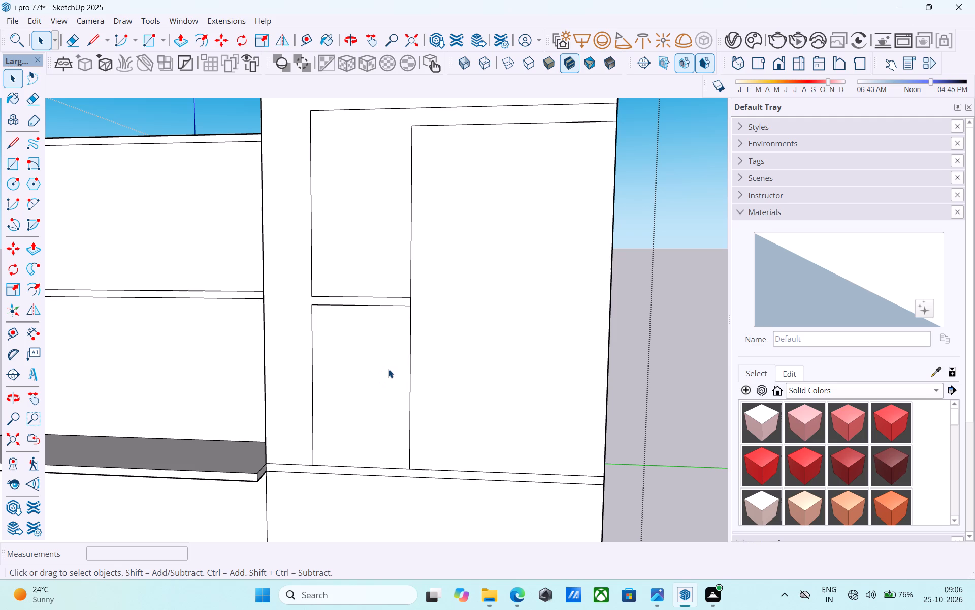
Erase both pairs of floor slab lines across the long plain side wall, including the stubs at the front corner.
scroll(387, 369, down, 5)
middle_drag(387, 369, 286, 409)
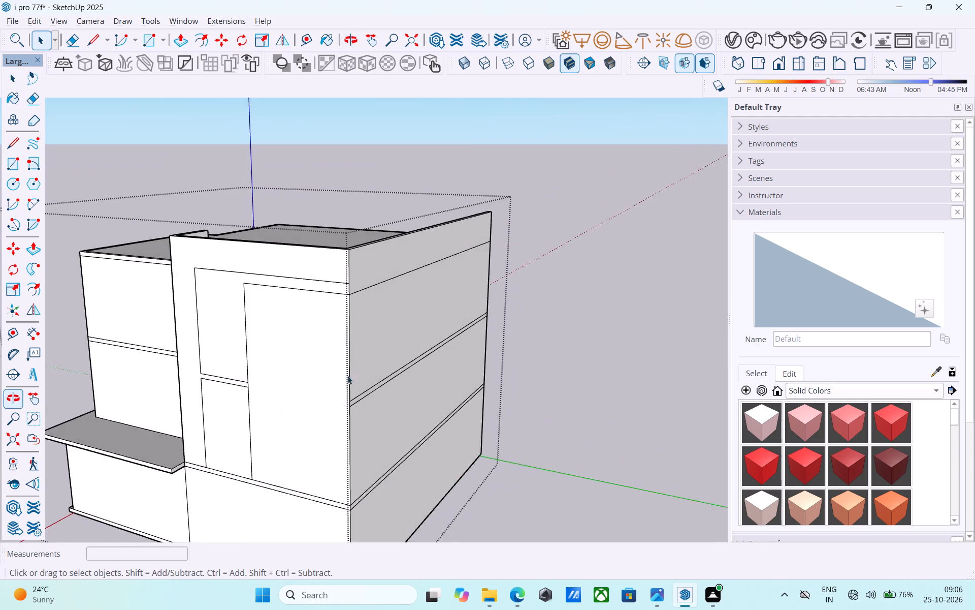
scroll(430, 342, down, 5)
middle_drag(429, 363, 416, 368)
scroll(399, 373, up, 3)
key(e)
drag(382, 353, 388, 410)
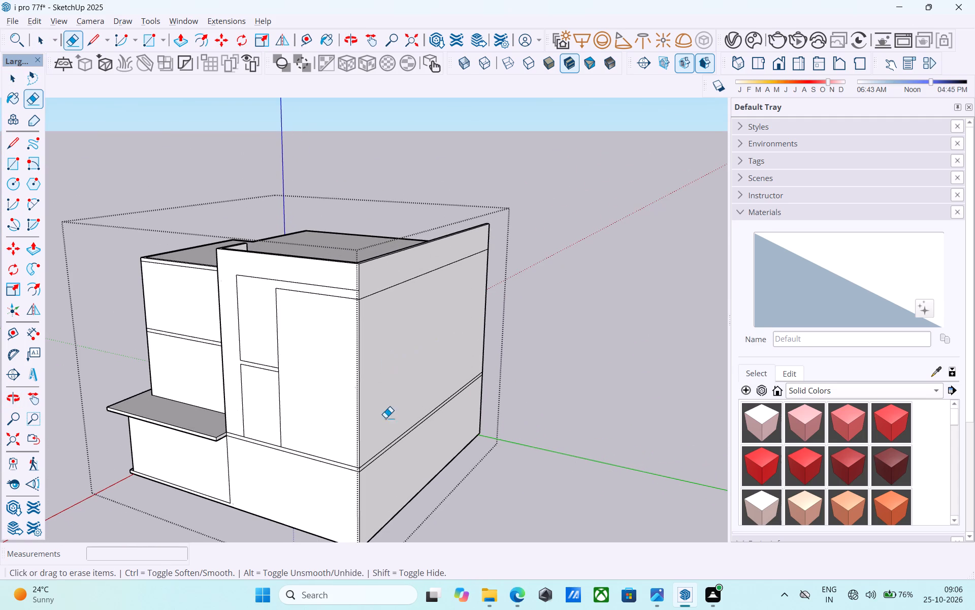
drag(382, 412, 384, 480)
drag(367, 468, 366, 474)
click(364, 472)
scroll(366, 468, up, 2)
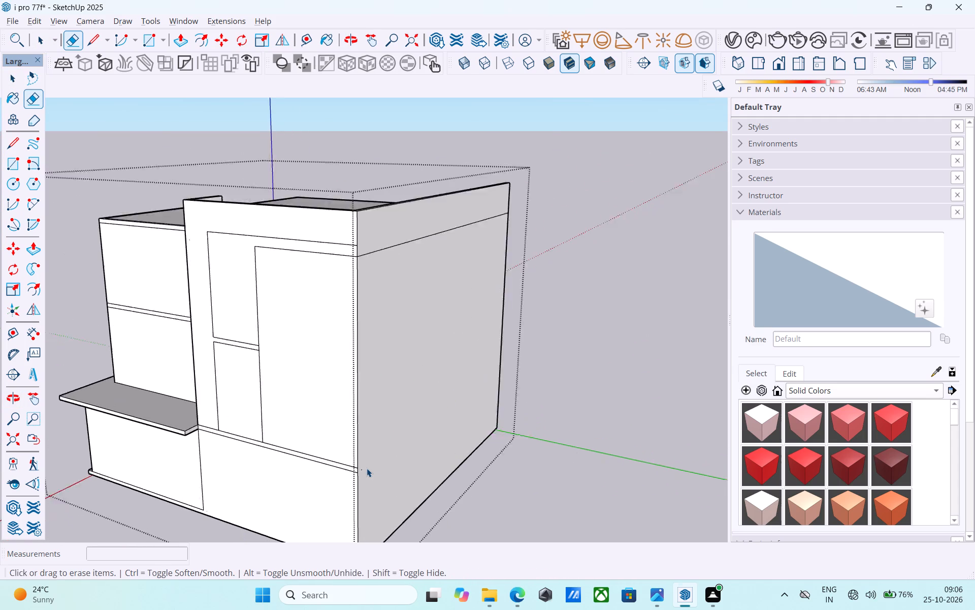
key(space)
Pull the long plain side wall outward 6' with Push/Pull.
scroll(367, 468, up, 2)
click(367, 465)
key(p)
click(367, 465)
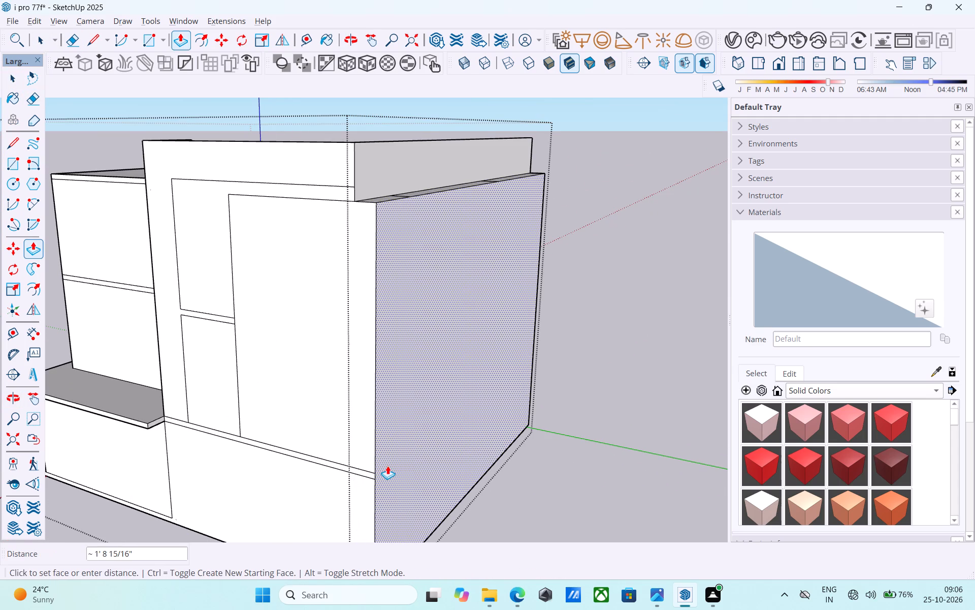
text(6')
key(Return)
key(space)
Extend the outer face of the side parapet outward by the same 6' to meet the widened wall.
scroll(387, 415, down, 2)
middle_drag(387, 415, 396, 424)
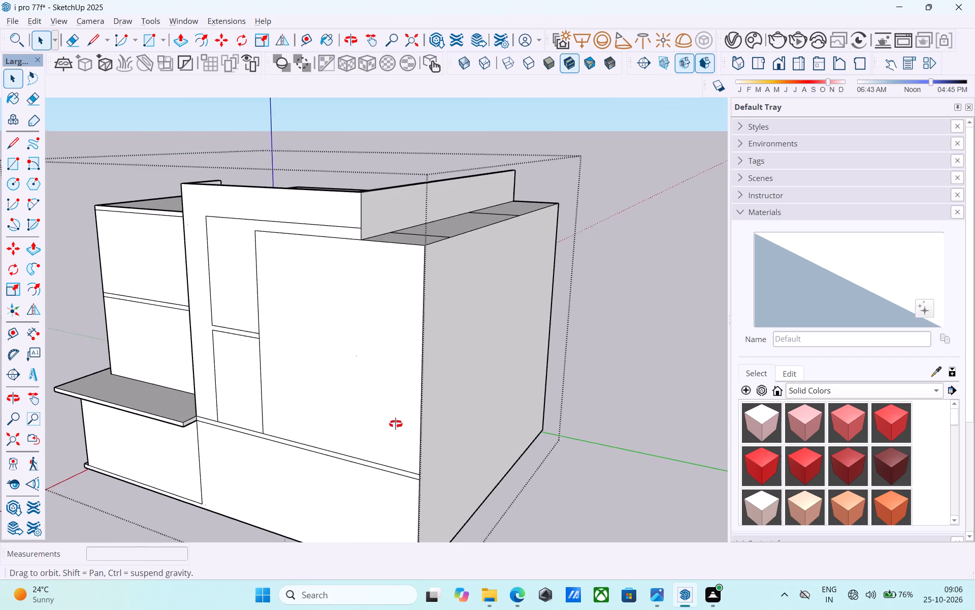
middle_drag(396, 424, 415, 496)
scroll(415, 496, down, 1)
scroll(441, 347, up, 3)
click(397, 315)
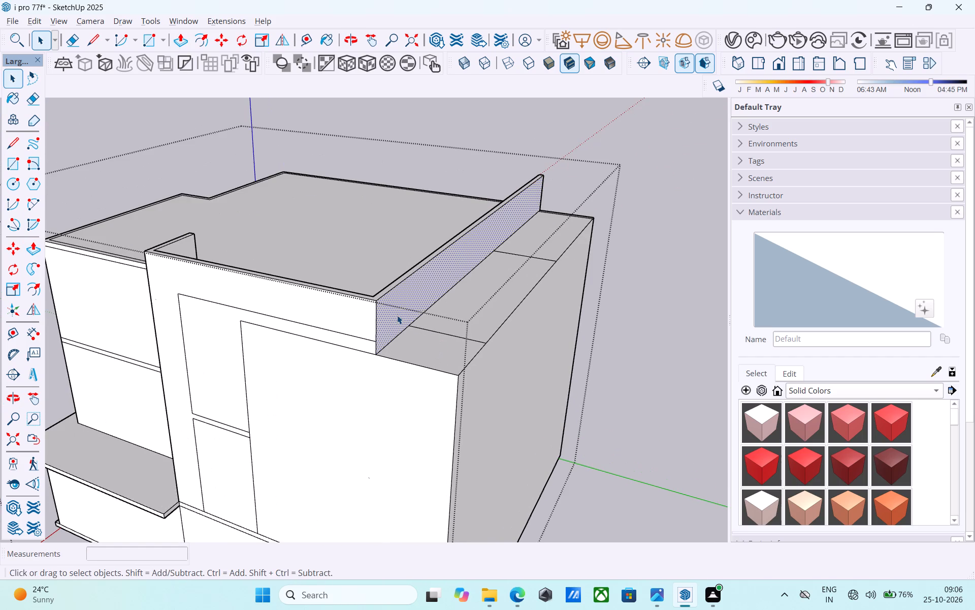
key(p)
double_click(397, 315)
middle_drag(397, 315, 679, 386)
key(space)
Push the inner face of the thickened side parapet 6' toward the outer wall.
click(574, 296)
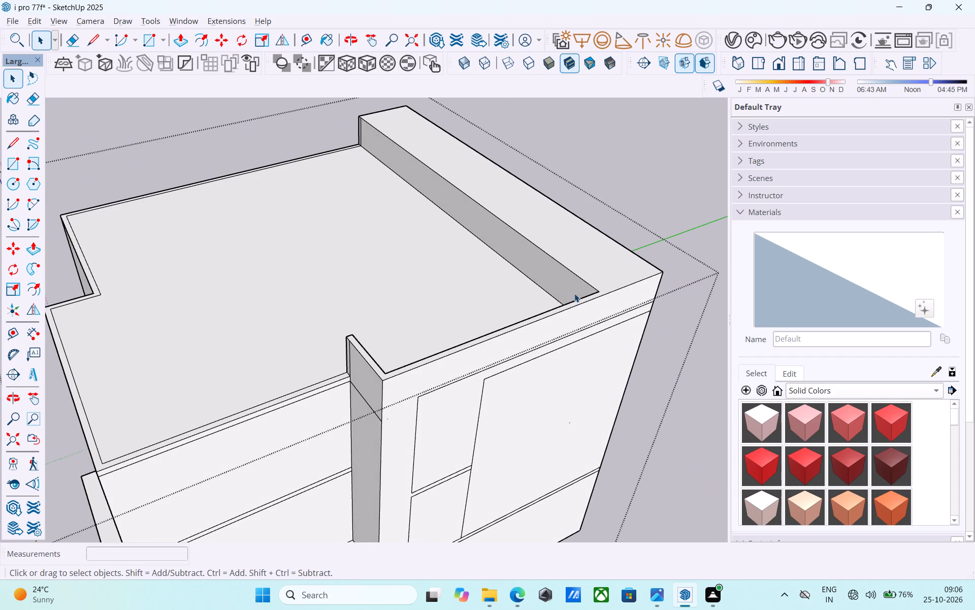
click(573, 287)
key(p)
click(572, 286)
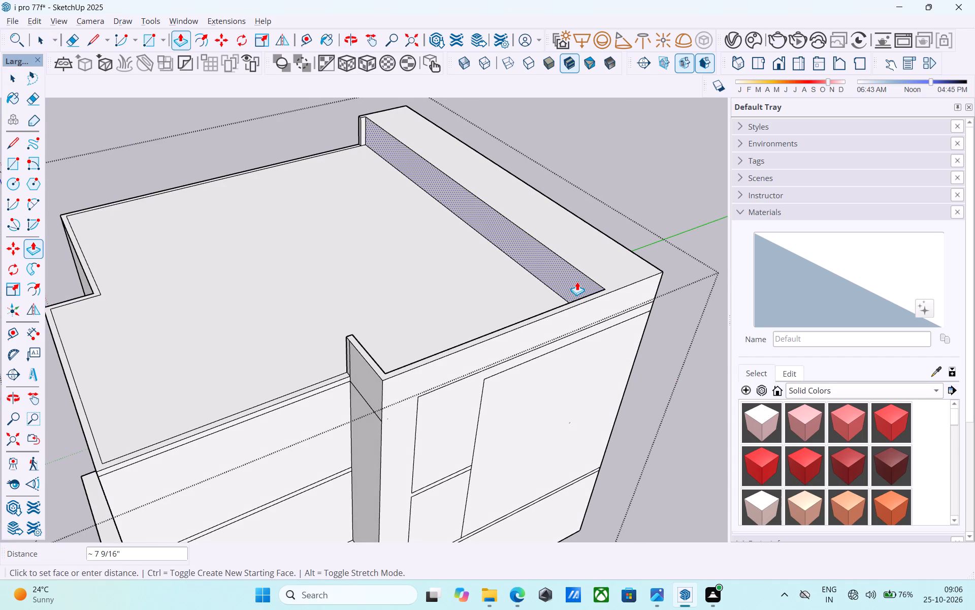
text(6')
key(Return)
key(space)
Examine the widened building, its side parapet and the front facade panels.
scroll(577, 282, down, 1)
middle_drag(576, 285, 293, 284)
scroll(275, 282, down, 4)
middle_drag(308, 342, 354, 256)
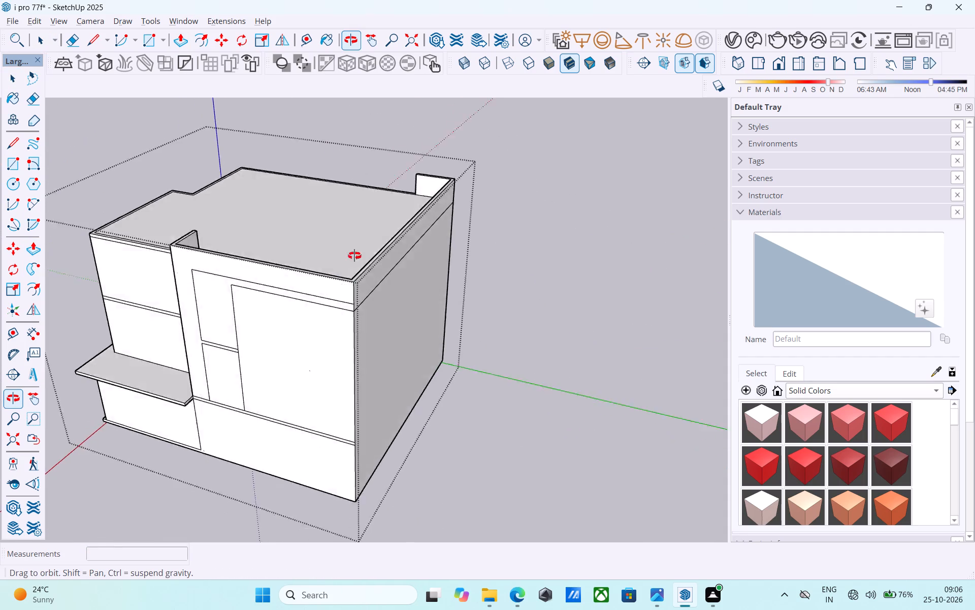
middle_drag(354, 256, 438, 213)
shift+middle_drag(379, 264, 415, 339)
scroll(402, 370, up, 5)
shift+middle_drag(384, 367, 378, 369)
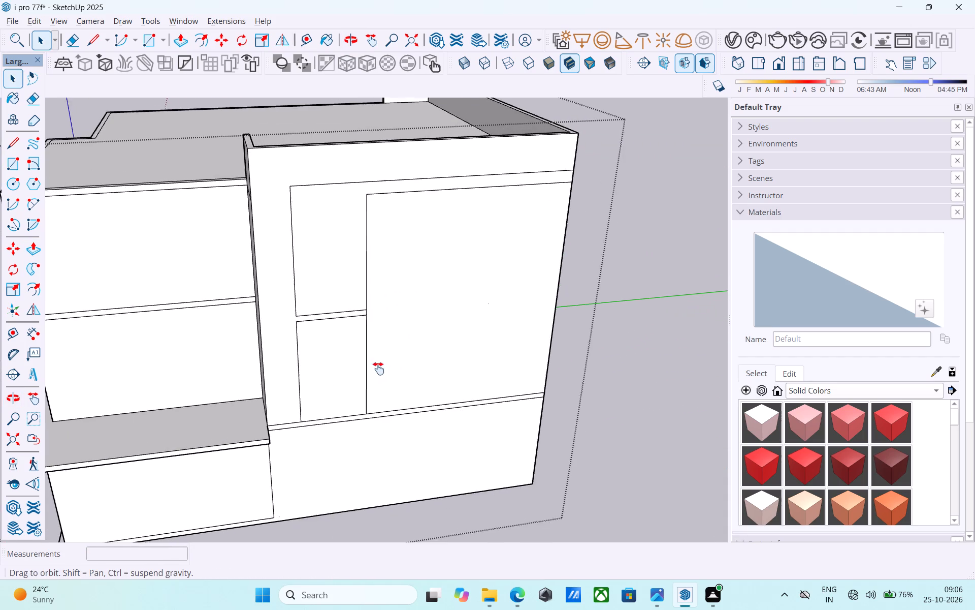
Copy the vertical divider line between the small panels and the large front panel 4' toward the outer side edge.
shift+middle_drag(378, 369, 386, 378)
scroll(386, 378, up, 4)
key(e)
key(space)
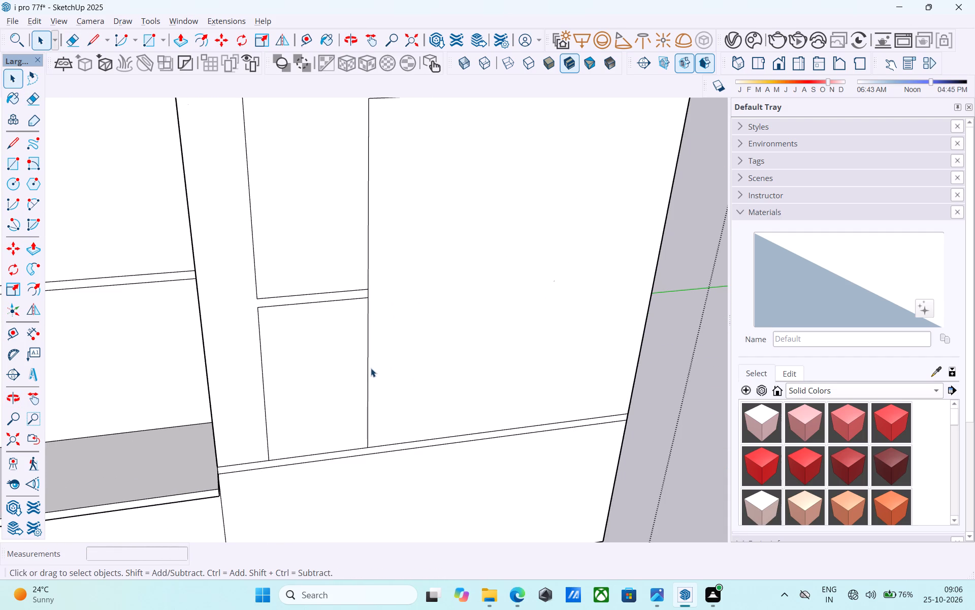
click(369, 367)
scroll(360, 282, up, 3)
click(371, 298)
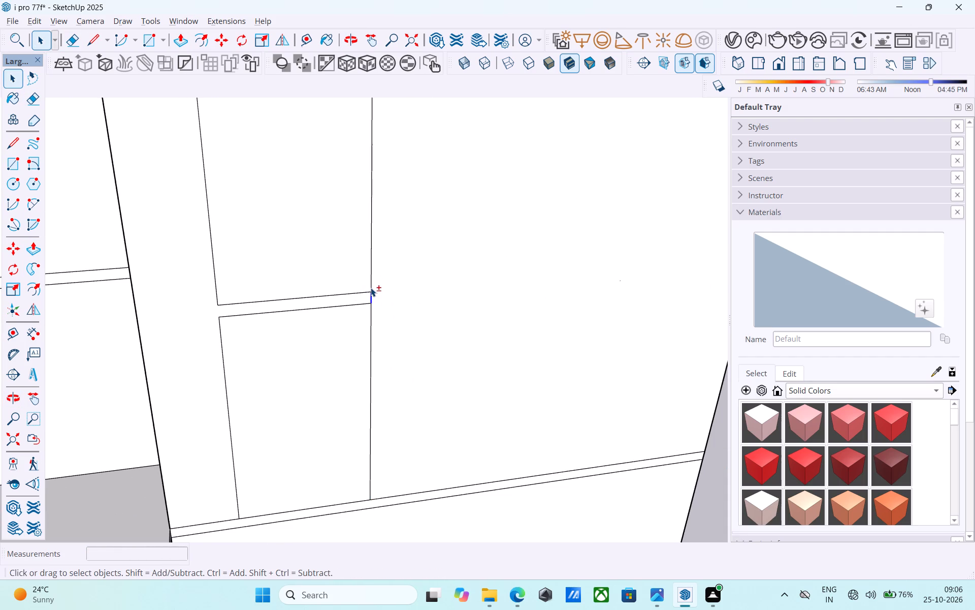
shift+click(370, 278)
shift+click(370, 316)
shift+scroll(344, 269, down, 5)
shift+middle_drag(359, 350, 352, 343)
scroll(353, 339, down, 5)
middle_drag(350, 353, 342, 345)
key(m)
scroll(346, 364, up, 5)
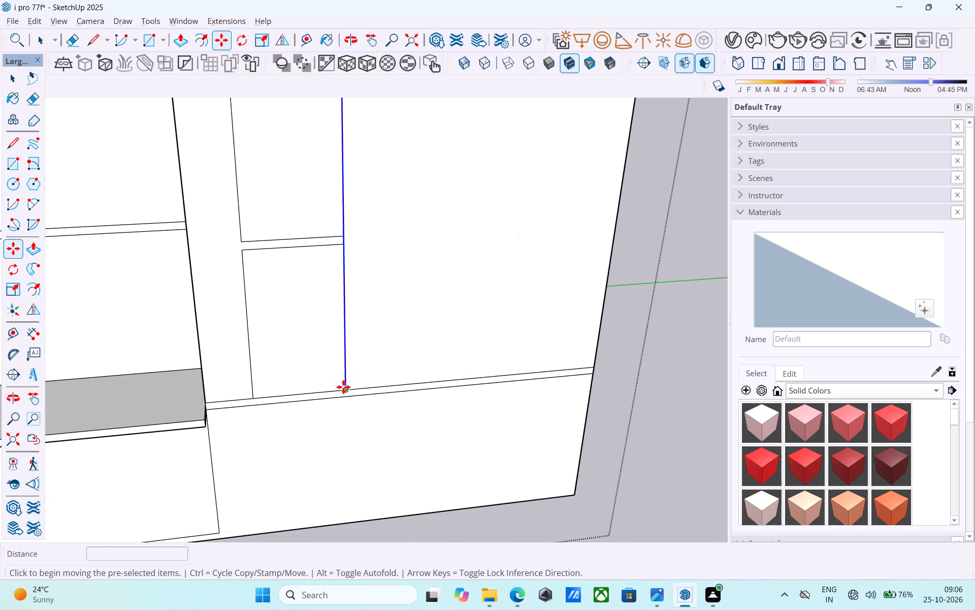
click(343, 392)
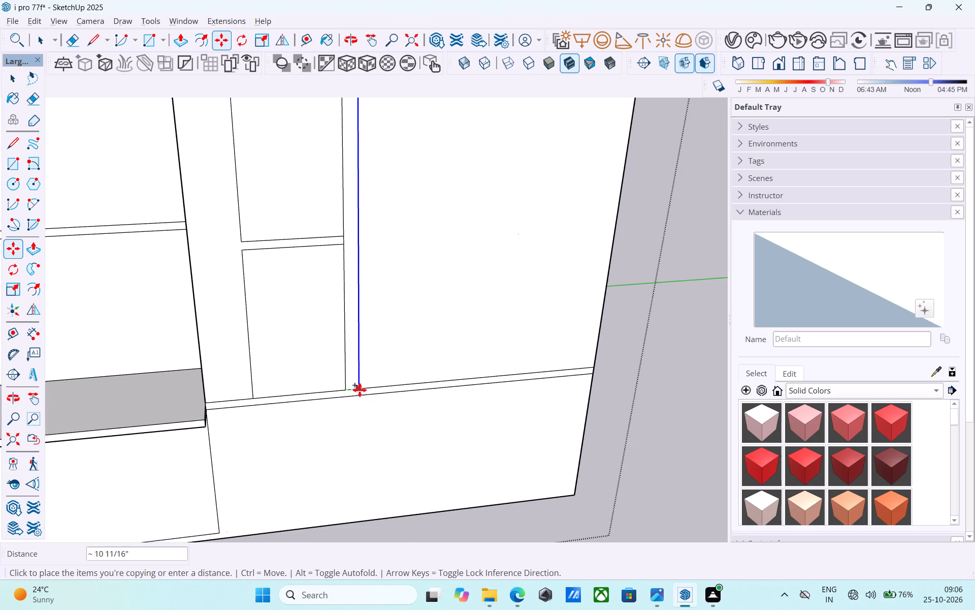
text(4')
key(Return)
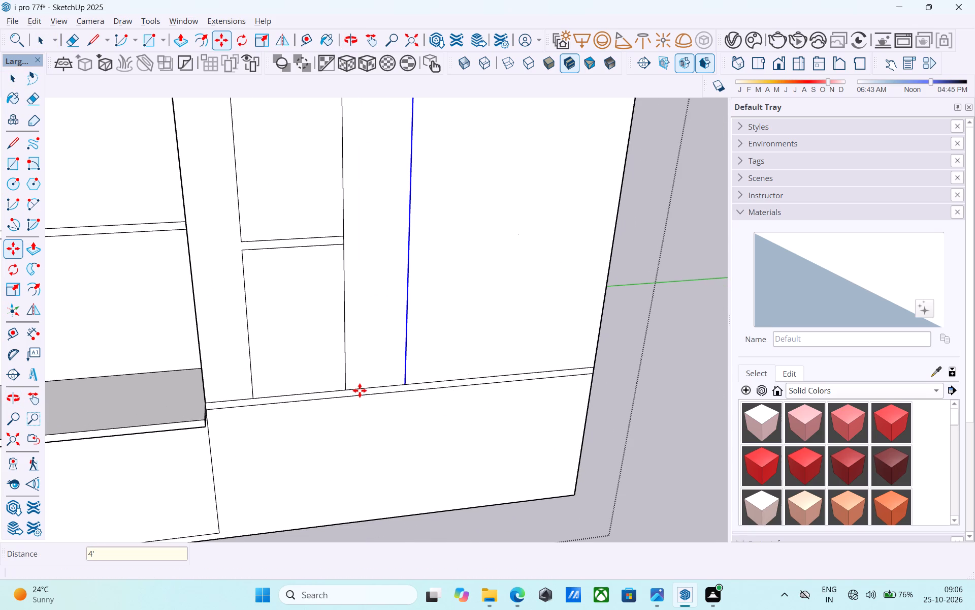
Erase the original vertical divider line between the small panels and the large panel.
key(e)
drag(347, 374, 307, 340)
drag(334, 217, 355, 208)
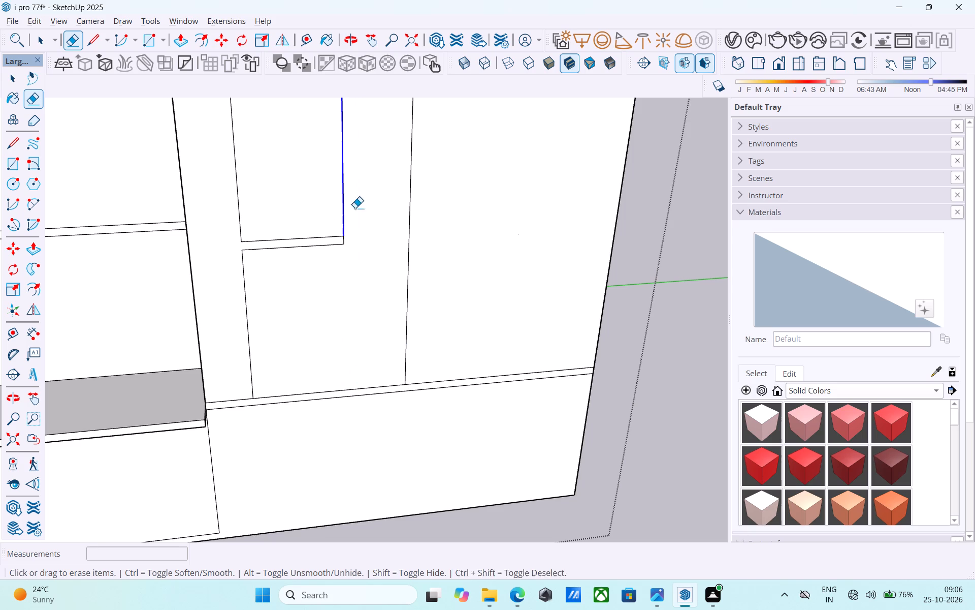
drag(355, 208, 361, 206)
scroll(350, 248, down, 9)
middle_drag(346, 297, 333, 340)
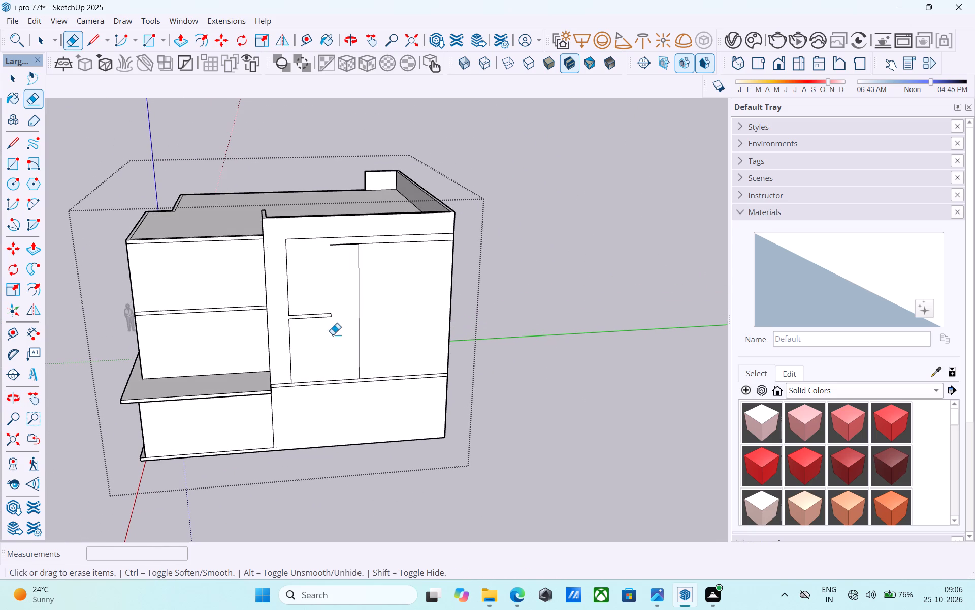
Extend both lines of the mid-height band 4' to the new divider and erase the short line left across the band.
scroll(330, 316, up, 9)
key(l)
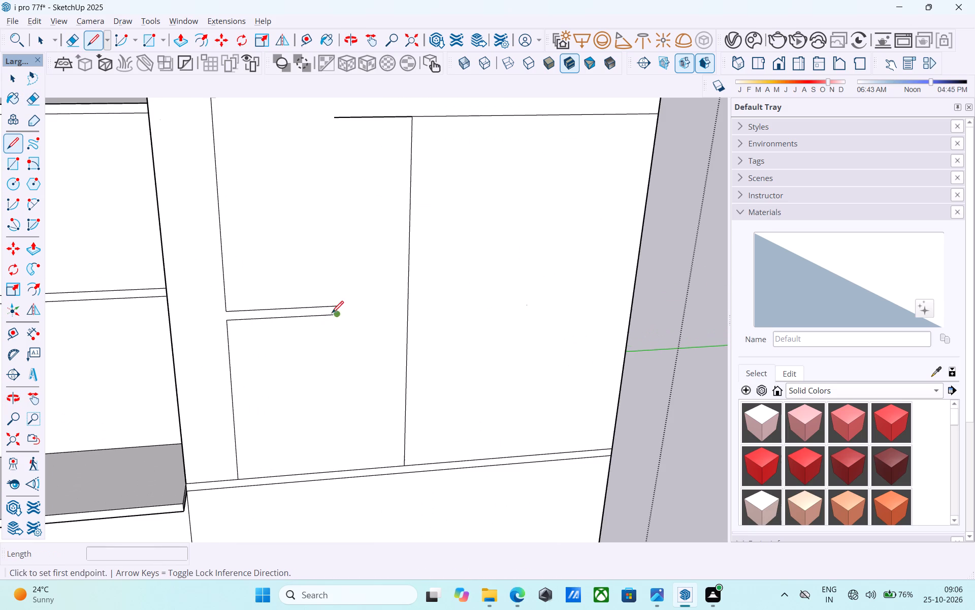
click(332, 308)
click(409, 299)
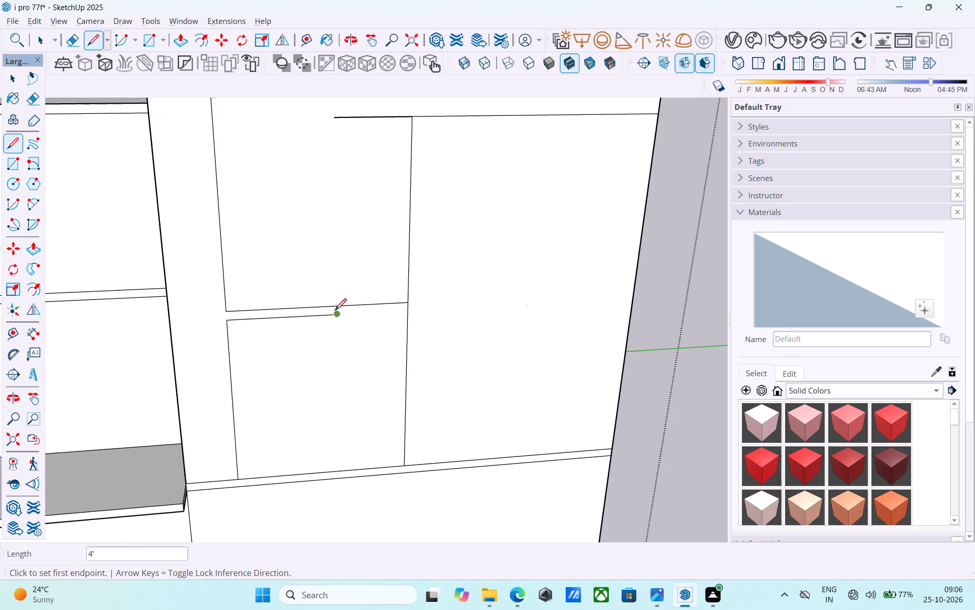
click(335, 312)
click(403, 318)
key(space)
scroll(350, 309, up, 7)
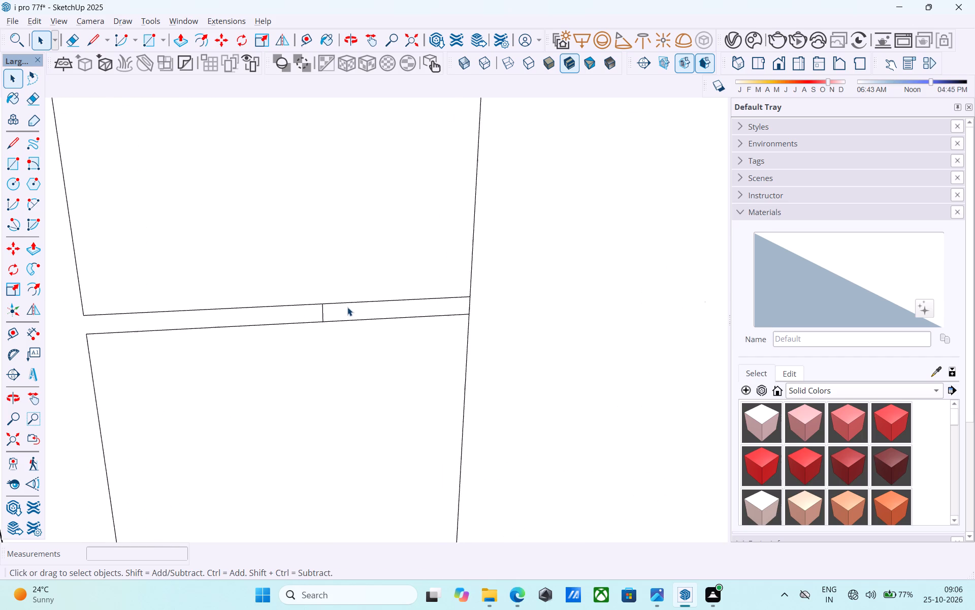
key(e)
scroll(347, 307, up, 4)
drag(310, 315, 300, 318)
key(space)
Examine the front facade with the widened small panels and the new divider.
scroll(306, 336, down, 17)
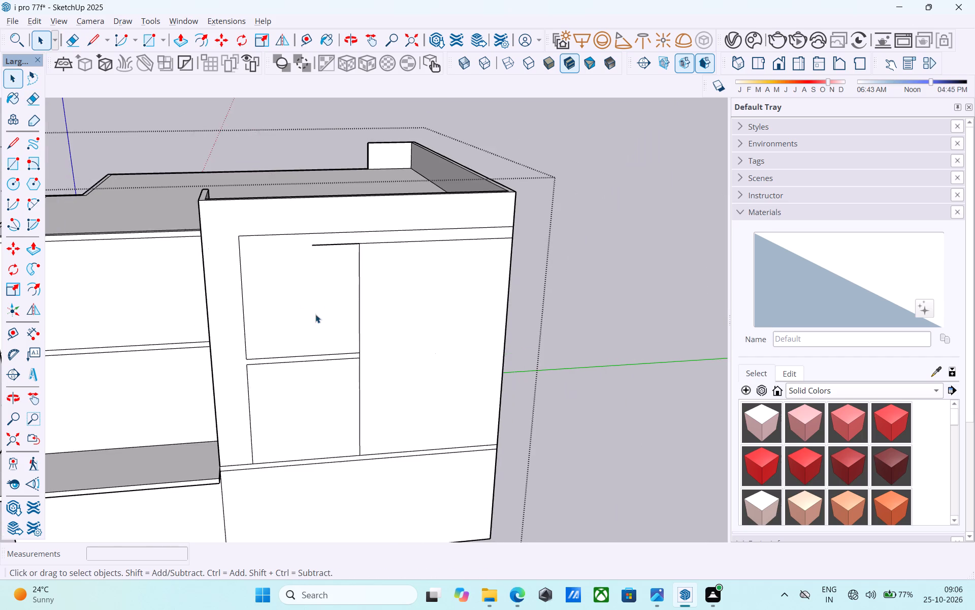
middle_drag(315, 309, 306, 299)
middle_click(305, 290)
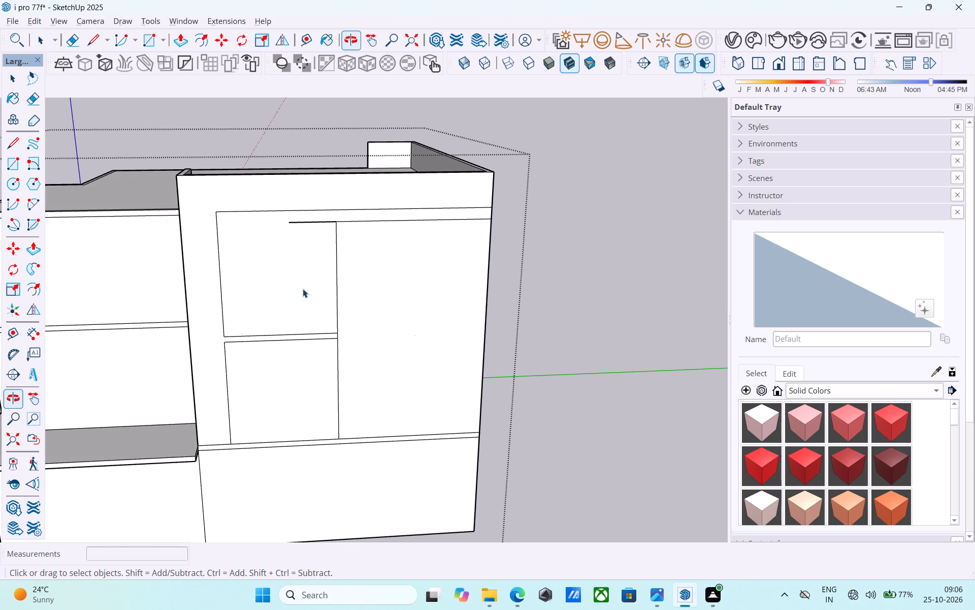
middle_drag(303, 289, 331, 292)
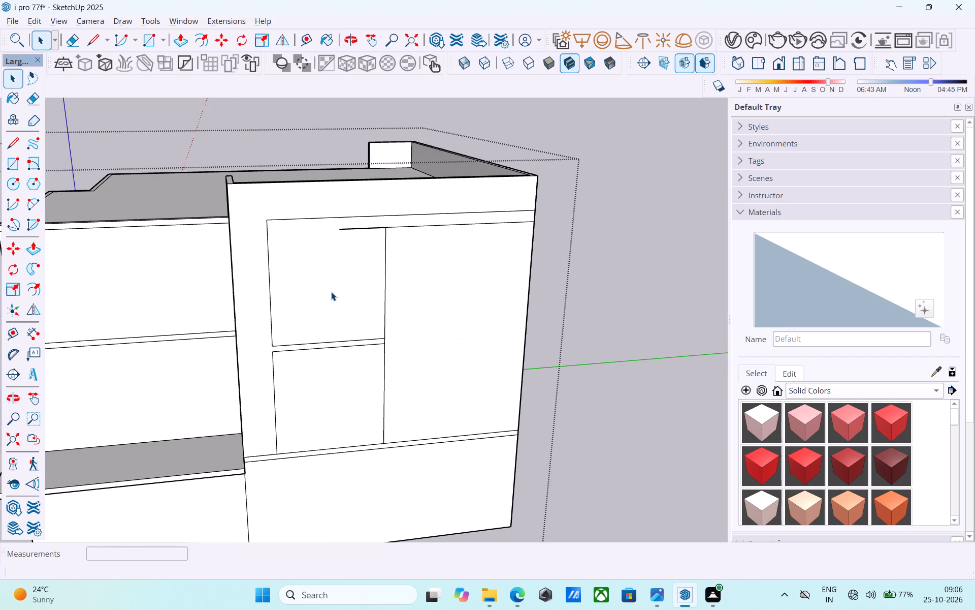
scroll(331, 292, down, 5)
middle_drag(335, 340, 322, 282)
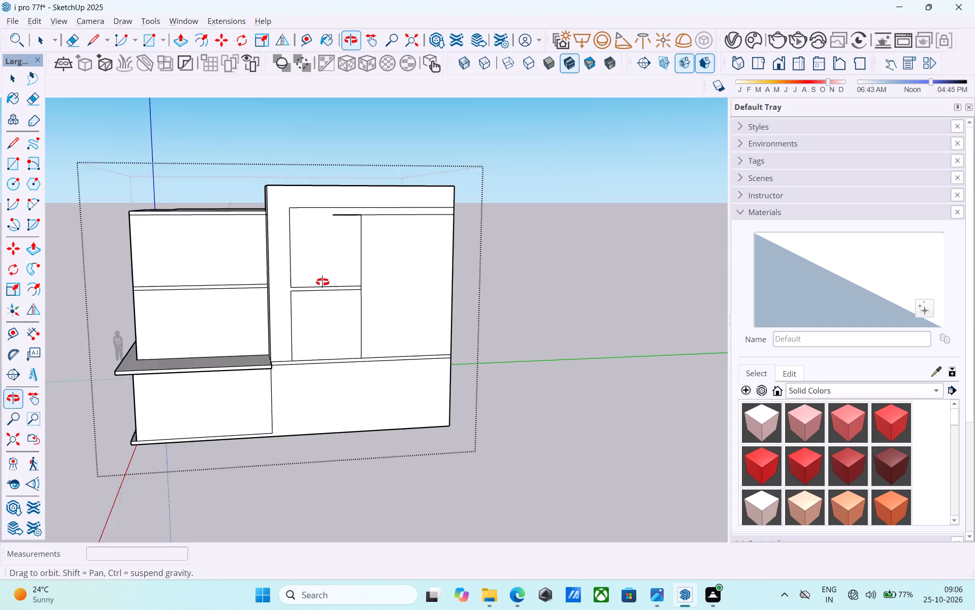
middle_drag(322, 282, 318, 272)
middle_drag(319, 271, 320, 288)
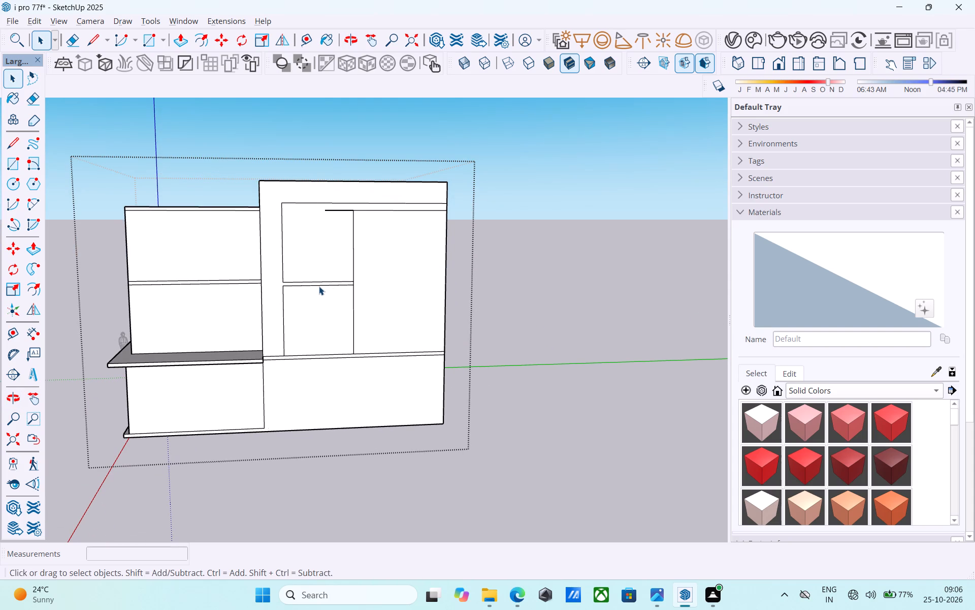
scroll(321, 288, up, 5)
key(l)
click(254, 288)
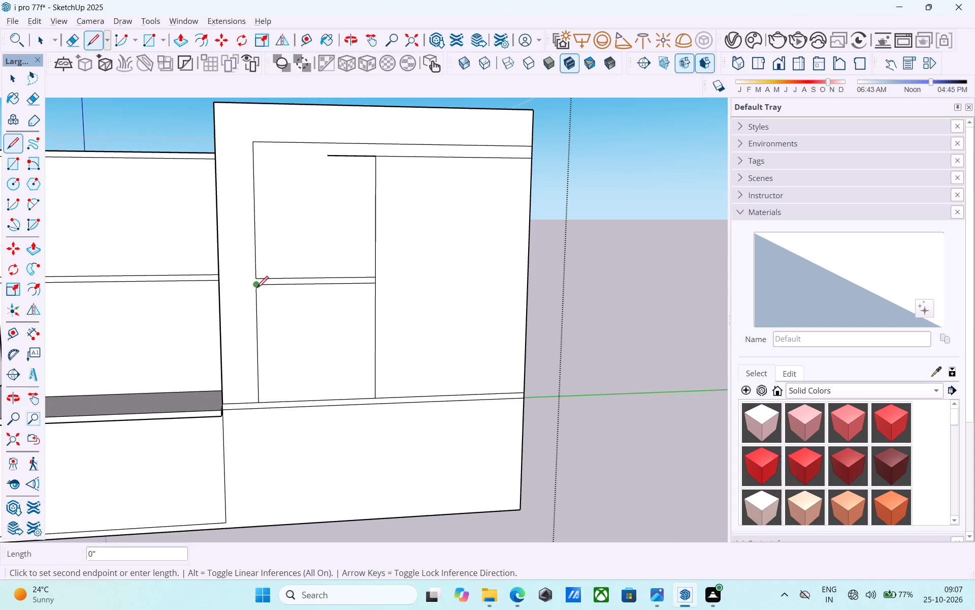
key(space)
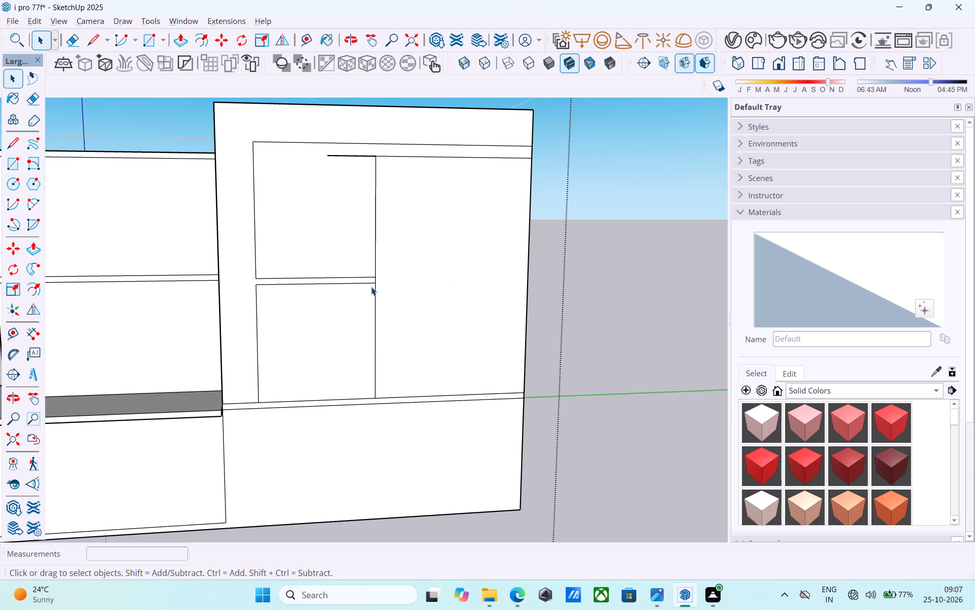
Draw a vertical line from the foot of the panel divider down to the bottom edge of the front wall.
scroll(371, 287, down, 5)
middle_click(371, 287)
middle_drag(369, 289, 365, 288)
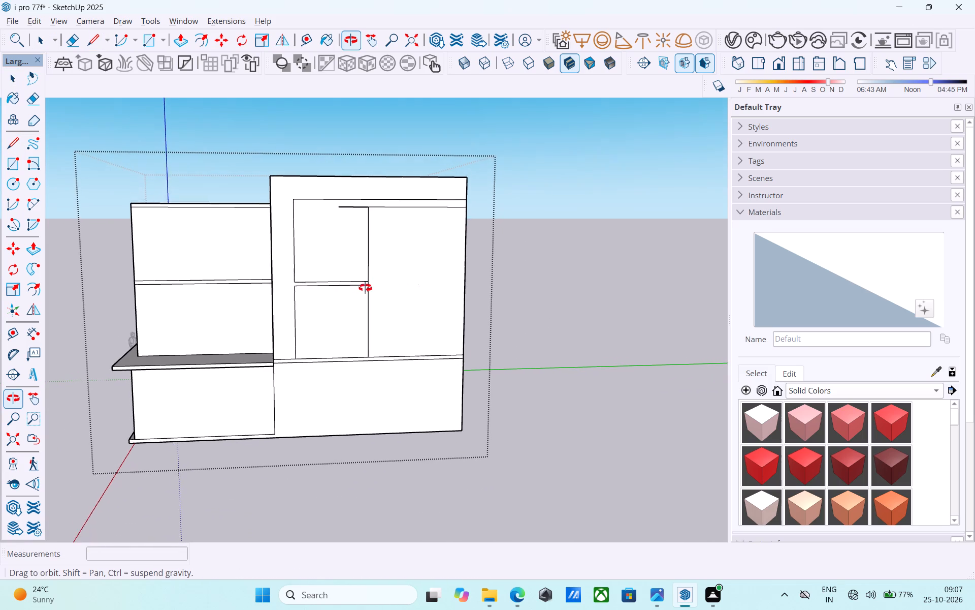
middle_drag(365, 288, 349, 311)
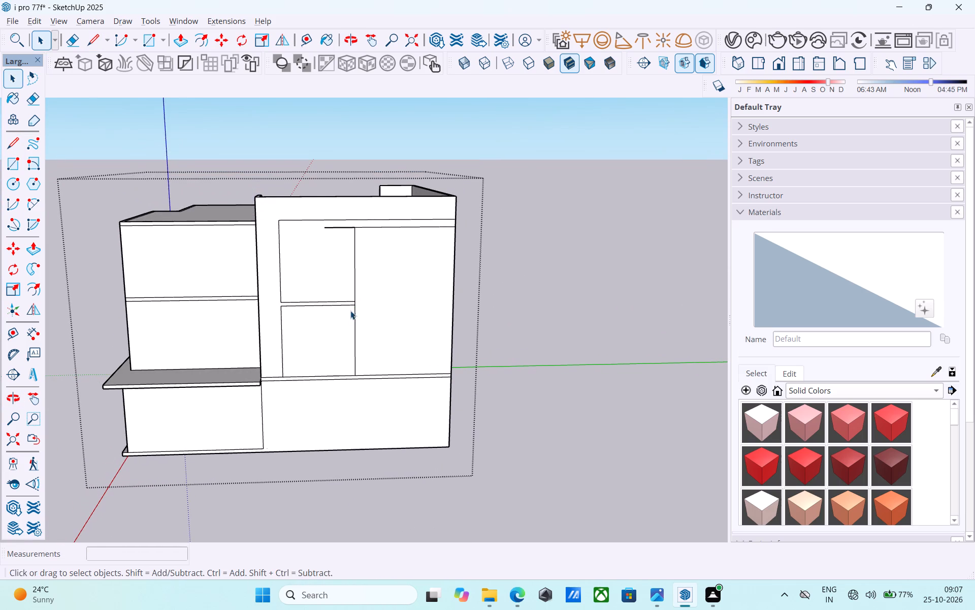
middle_drag(362, 311, 370, 327)
middle_drag(371, 332, 373, 321)
key(l)
scroll(372, 375, up, 5)
click(354, 387)
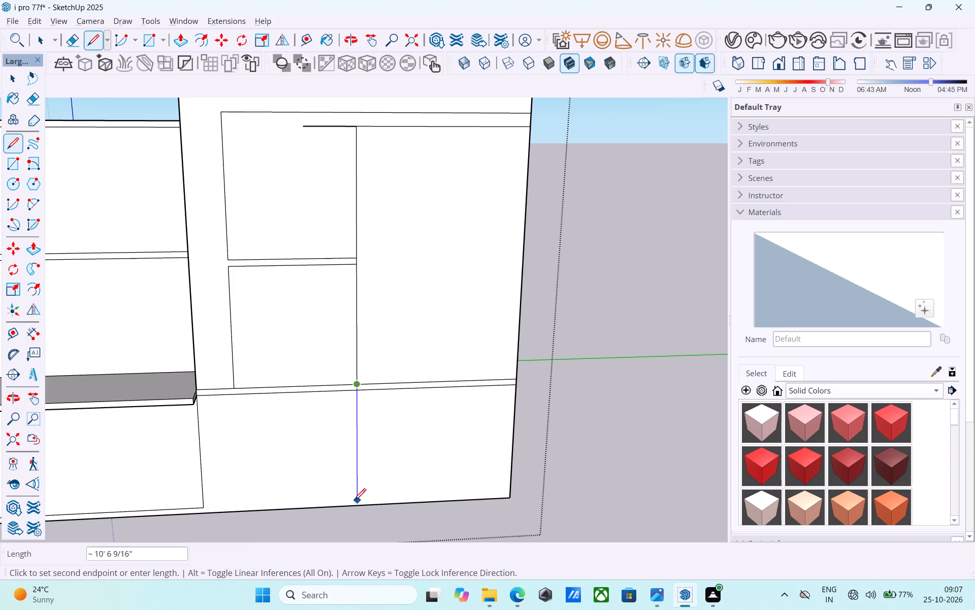
click(356, 505)
key(space)
Erase the leftover horizontal stub of the large panel's top edge that projects past the divider into the upper small panel.
scroll(359, 492, down, 8)
middle_drag(360, 494, 359, 475)
scroll(292, 335, up, 6)
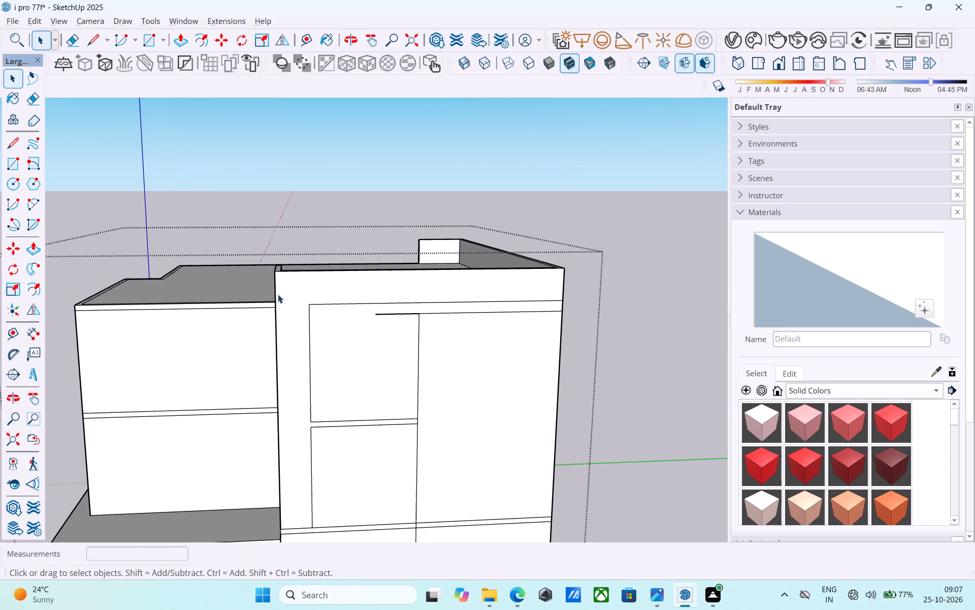
middle_drag(278, 294, 234, 307)
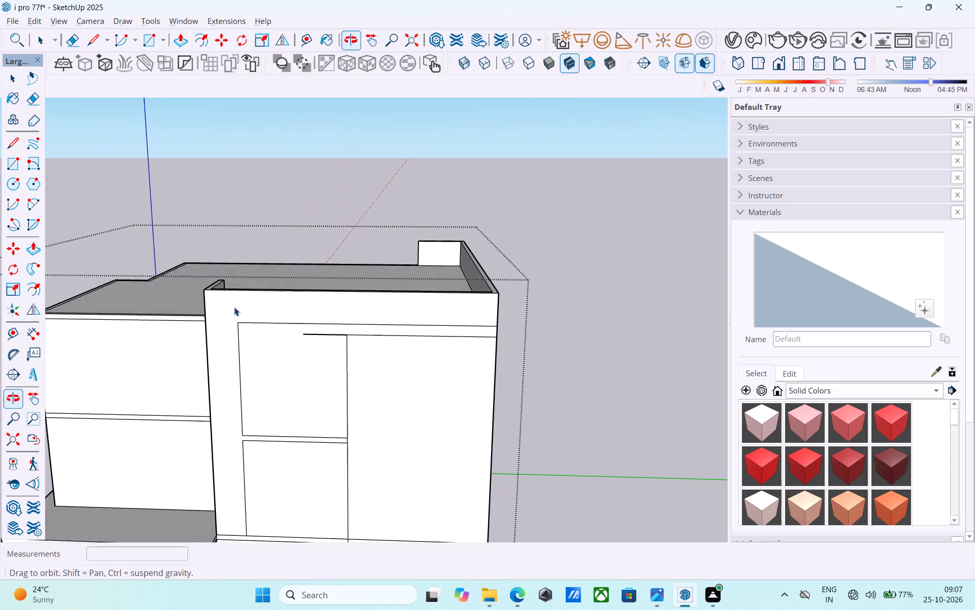
scroll(267, 321, down, 5)
middle_drag(334, 342, 349, 307)
middle_drag(250, 322, 249, 329)
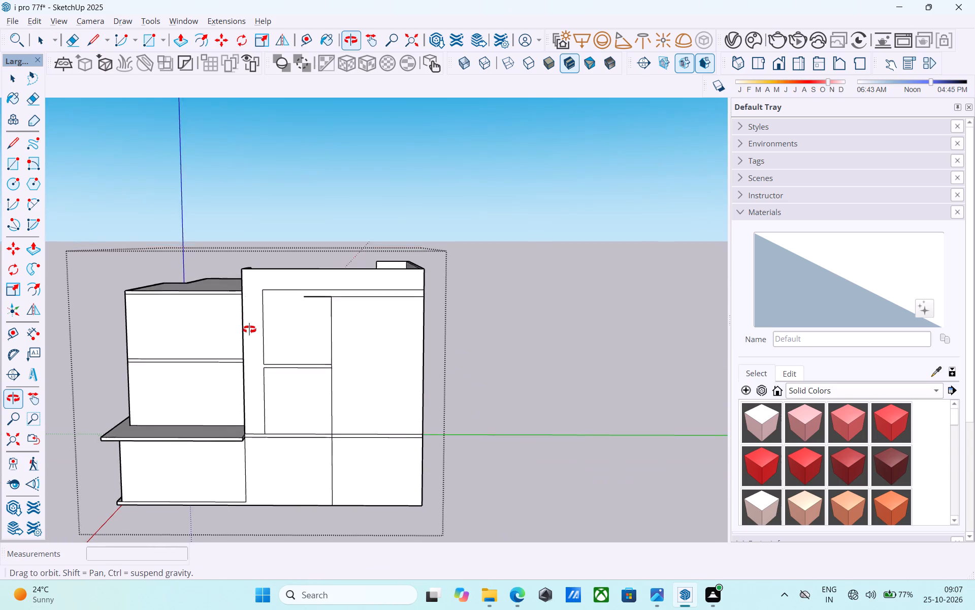
middle_drag(249, 329, 256, 338)
scroll(374, 324, up, 3)
key(e)
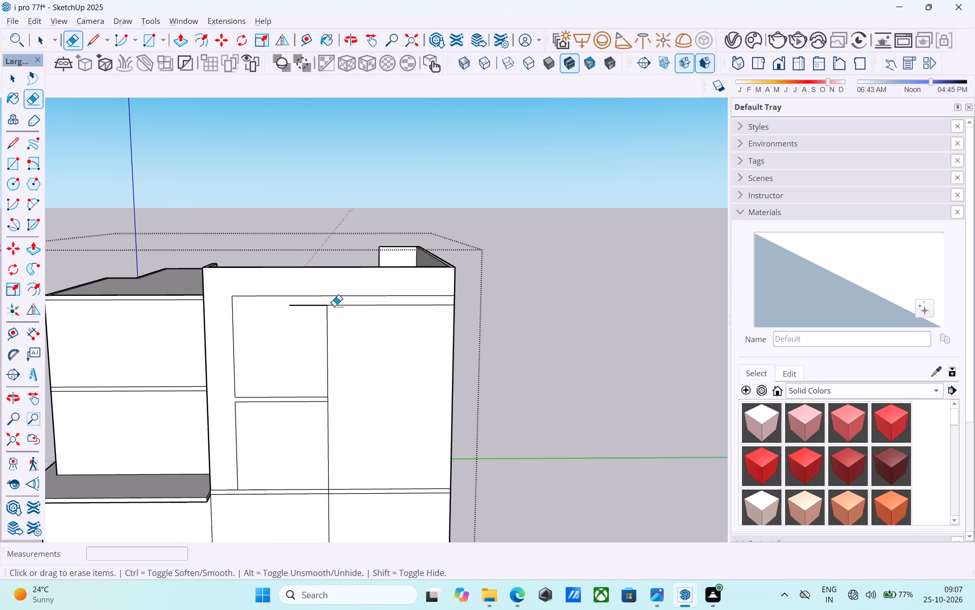
drag(302, 303, 300, 323)
scroll(247, 329, down, 6)
key(space)
Copy the large panel's top edge 1.5' downward.
scroll(292, 332, up, 9)
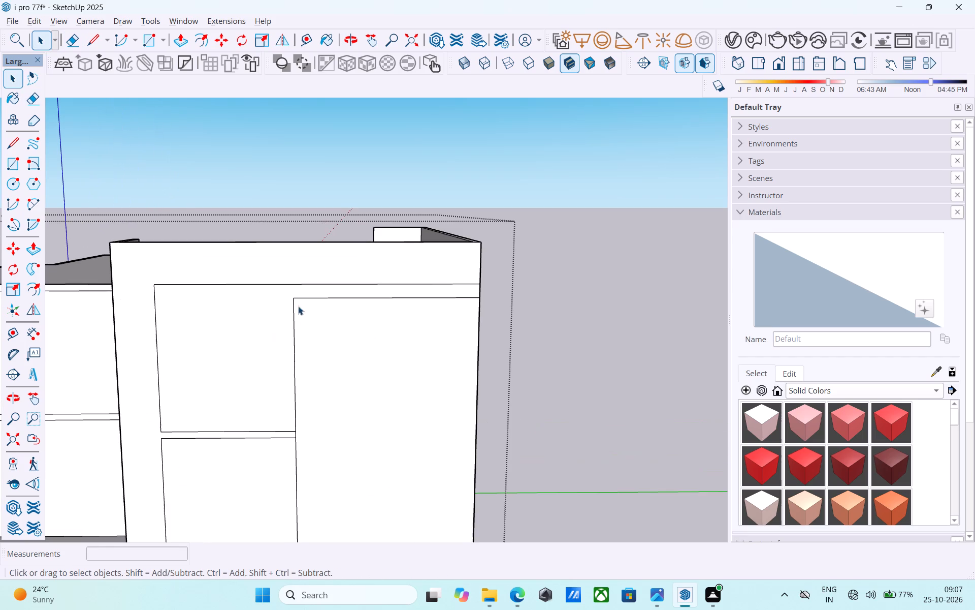
click(307, 298)
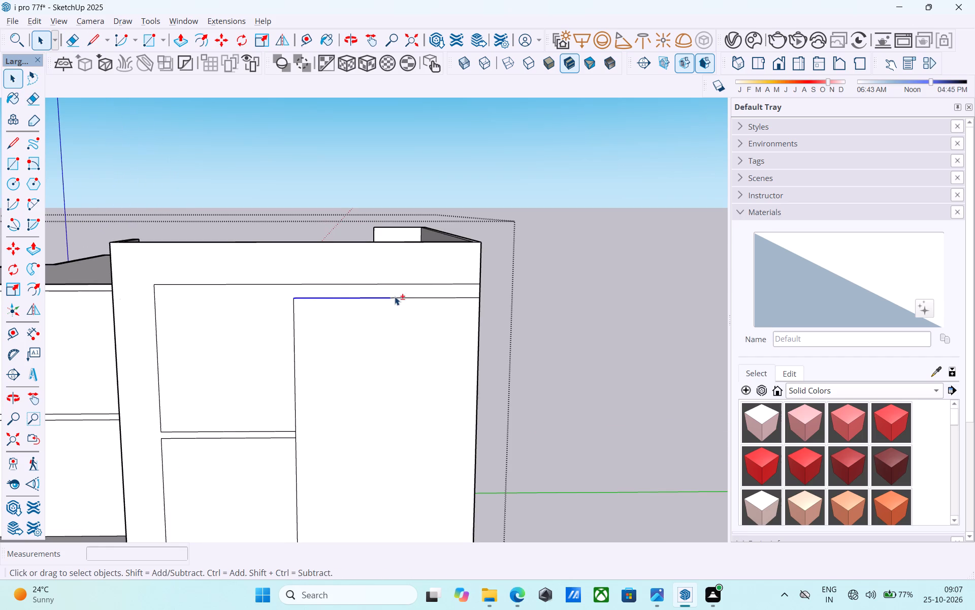
shift+click(398, 297)
key(m)
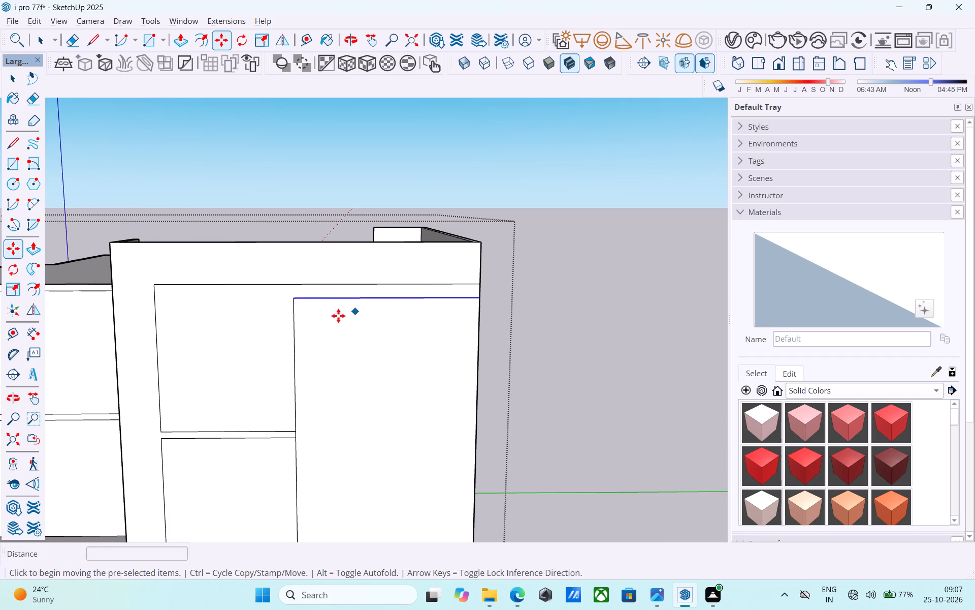
click(296, 299)
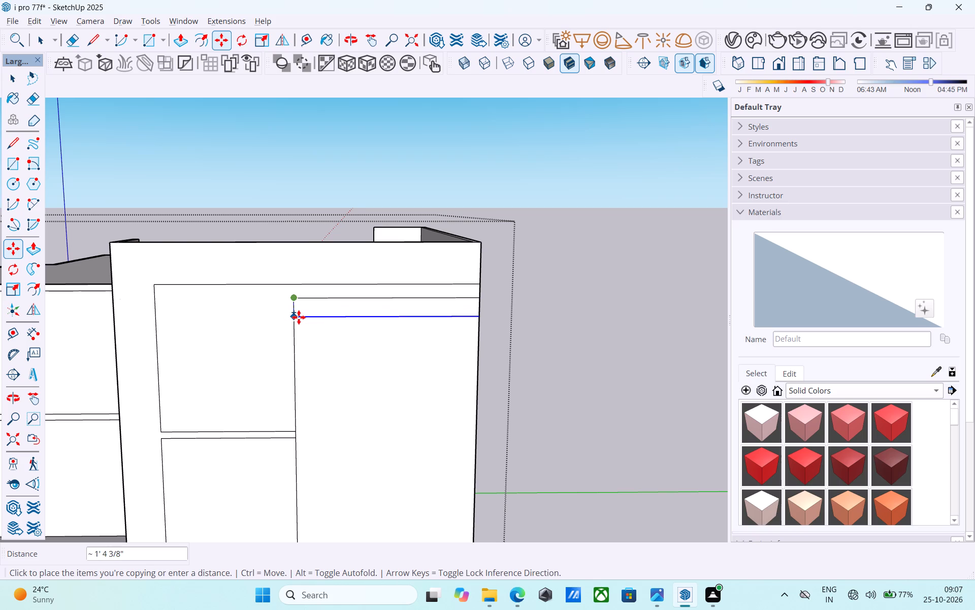
text(1.5')
key(Return)
Erase the large panel's original top edge and the short piece of divider above the new edge.
key(e)
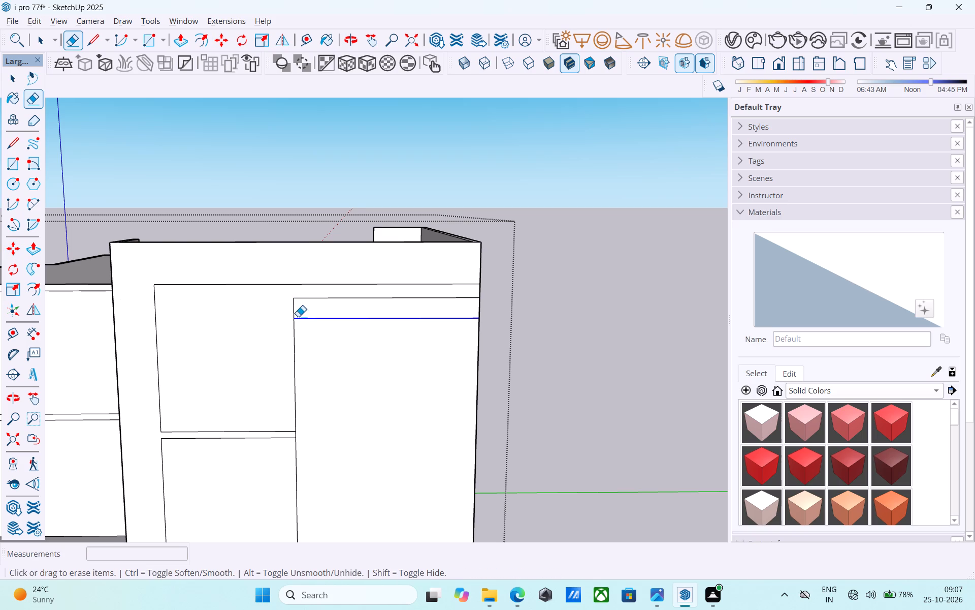
drag(297, 312, 290, 308)
drag(303, 303, 302, 296)
drag(387, 300, 393, 298)
scroll(292, 327, down, 6)
key(space)
Copy the upper line of the band between the two small panels 1' upward.
middle_drag(278, 331, 289, 320)
scroll(214, 319, down, 3)
middle_drag(207, 315, 192, 306)
scroll(211, 340, up, 5)
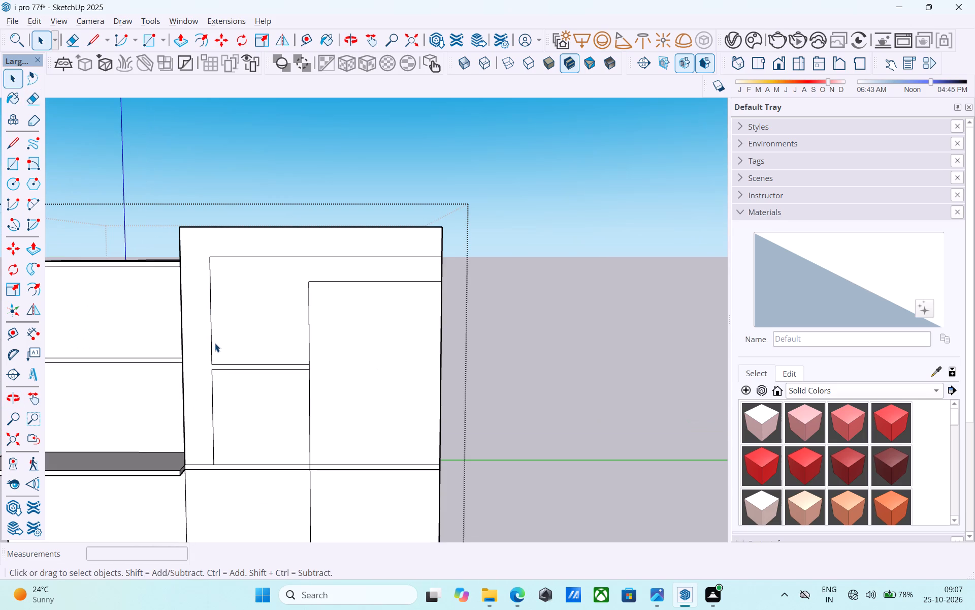
scroll(215, 343, down, 5)
scroll(221, 367, up, 9)
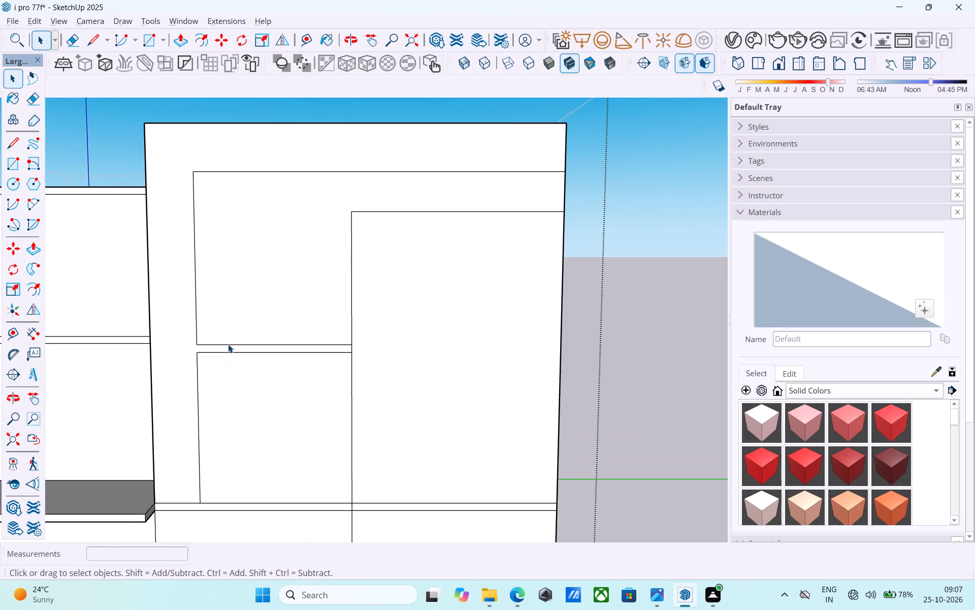
click(228, 344)
key(m)
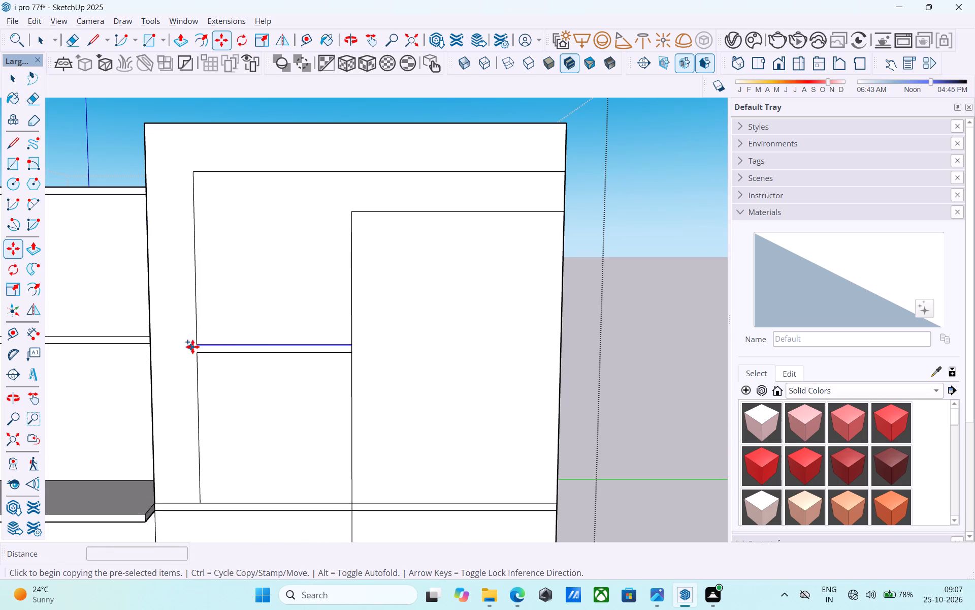
click(200, 344)
text(1')
key(Return)
Erase the band's original upper line and the short piece of the panel's side edge below the new line.
key(e)
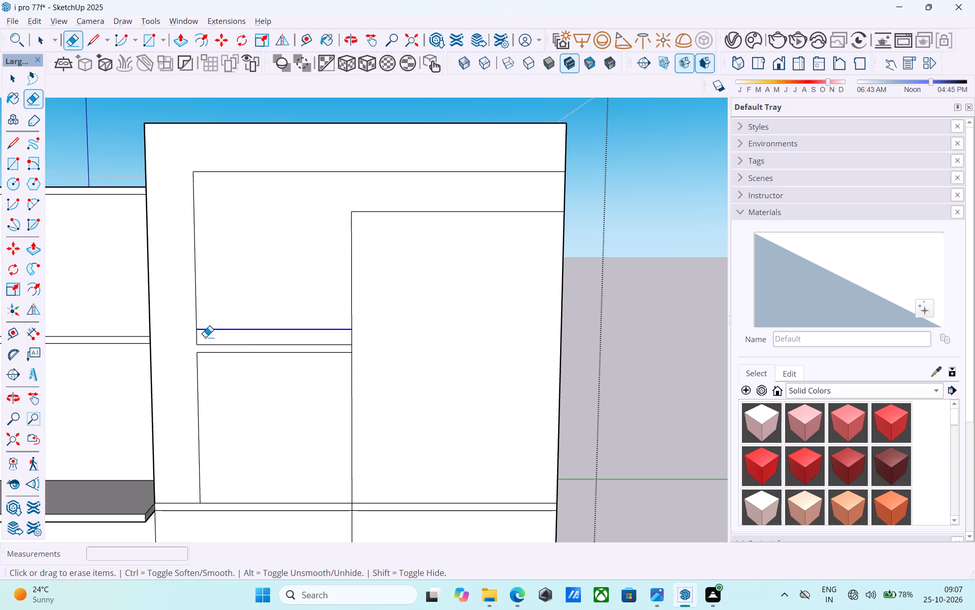
click(204, 342)
click(202, 344)
click(197, 341)
scroll(194, 341, down, 5)
key(space)
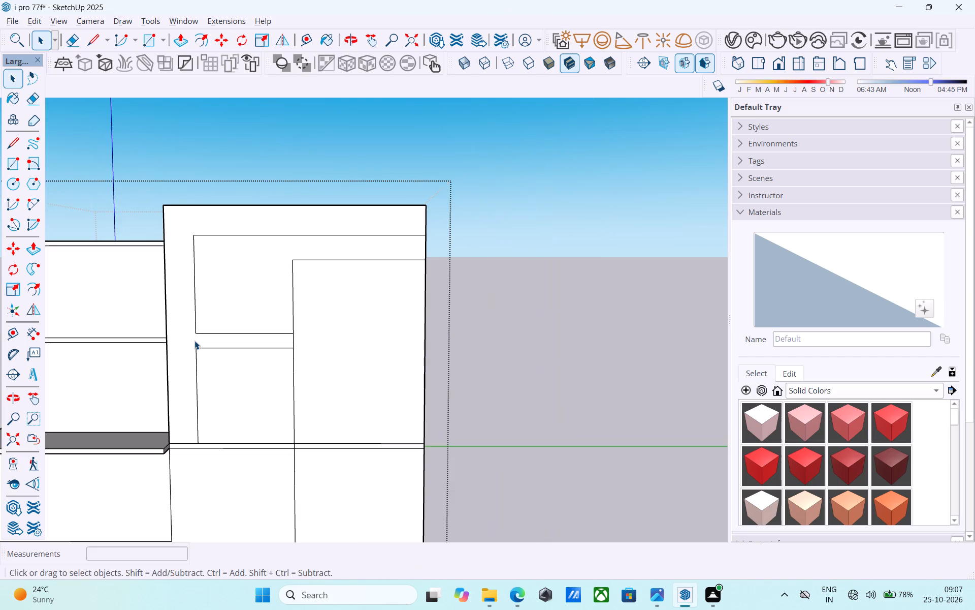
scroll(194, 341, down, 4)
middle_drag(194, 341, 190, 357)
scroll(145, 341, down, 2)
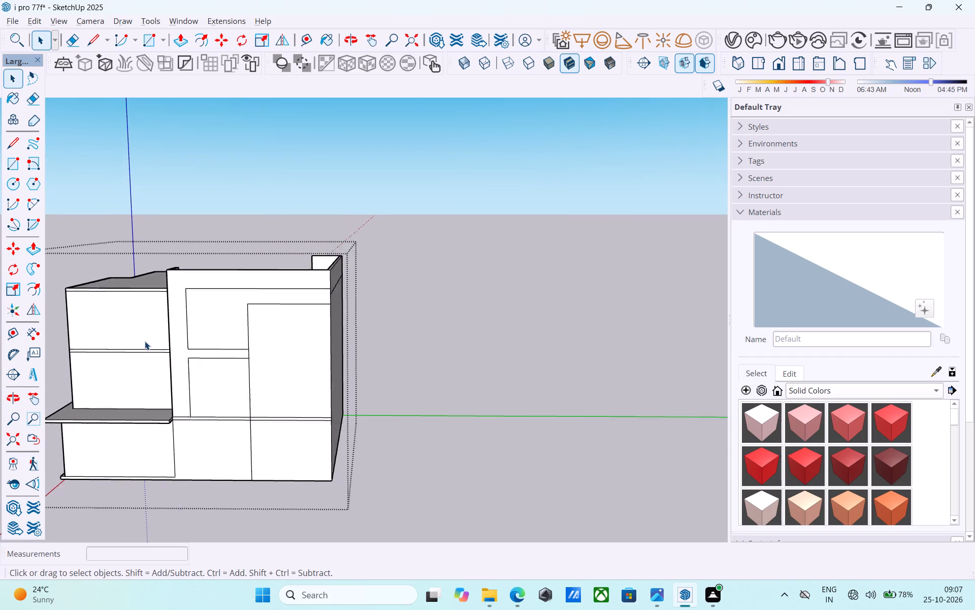
Erase the two horizontal floor-line segments that cross the large panel on the front facade.
scroll(145, 341, down, 2)
middle_drag(147, 345, 190, 355)
middle_drag(203, 355, 207, 334)
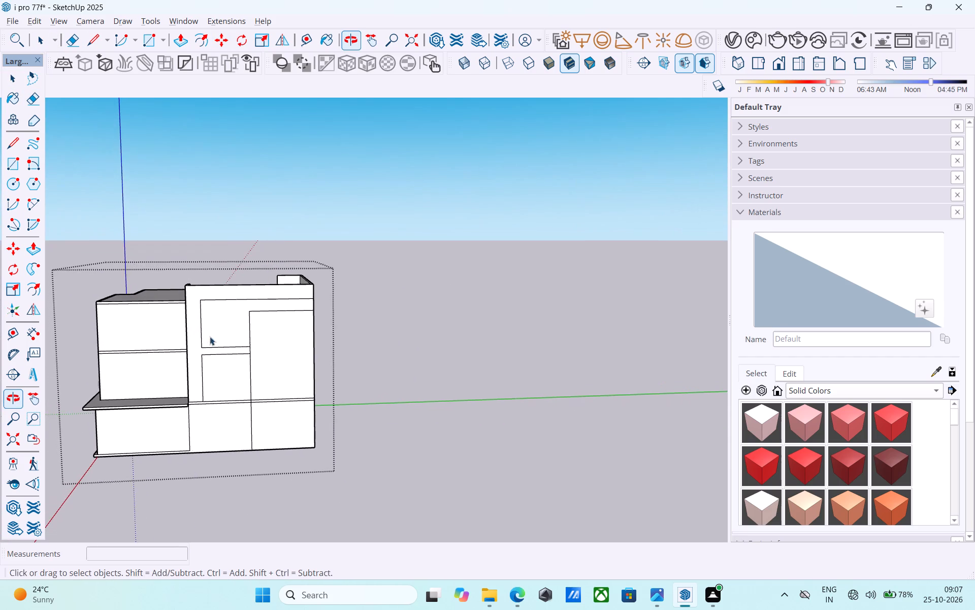
scroll(278, 352, up, 5)
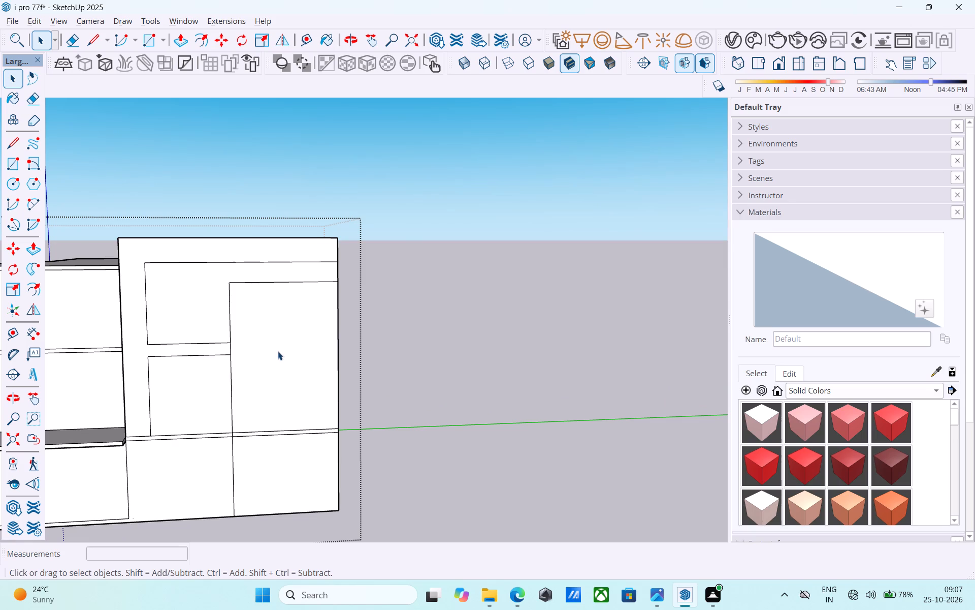
key(e)
drag(278, 376, 280, 455)
key(space)
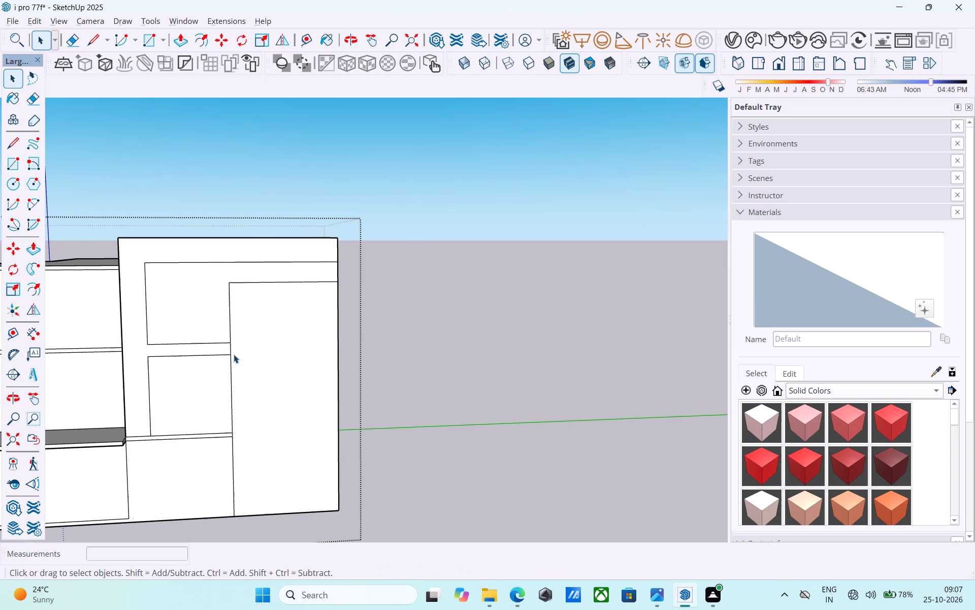
Offset the large panel's outline 2' inward.
middle_drag(234, 354, 254, 368)
shift+middle_drag(265, 371, 230, 366)
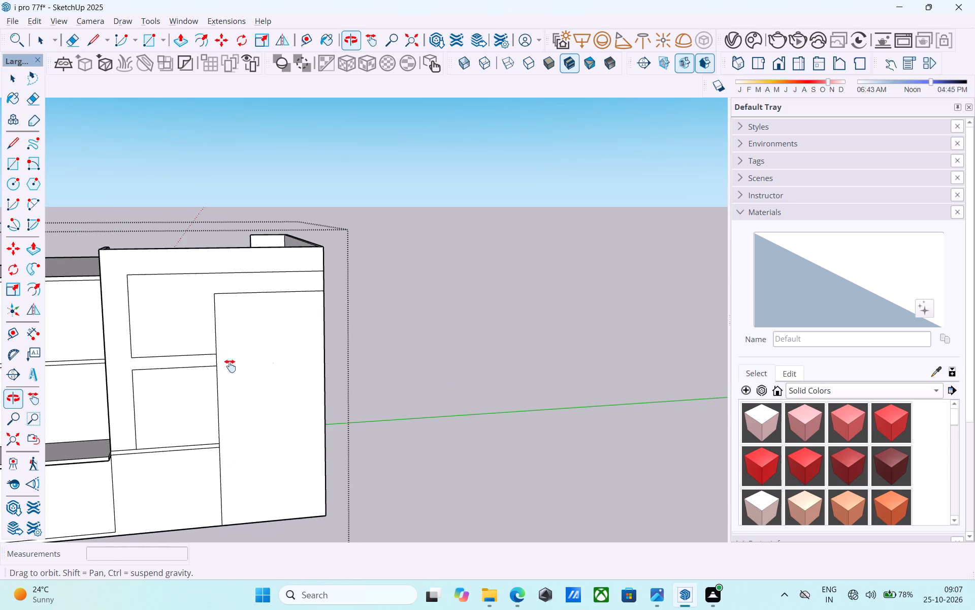
shift+middle_drag(230, 366, 262, 381)
middle_drag(257, 377, 234, 361)
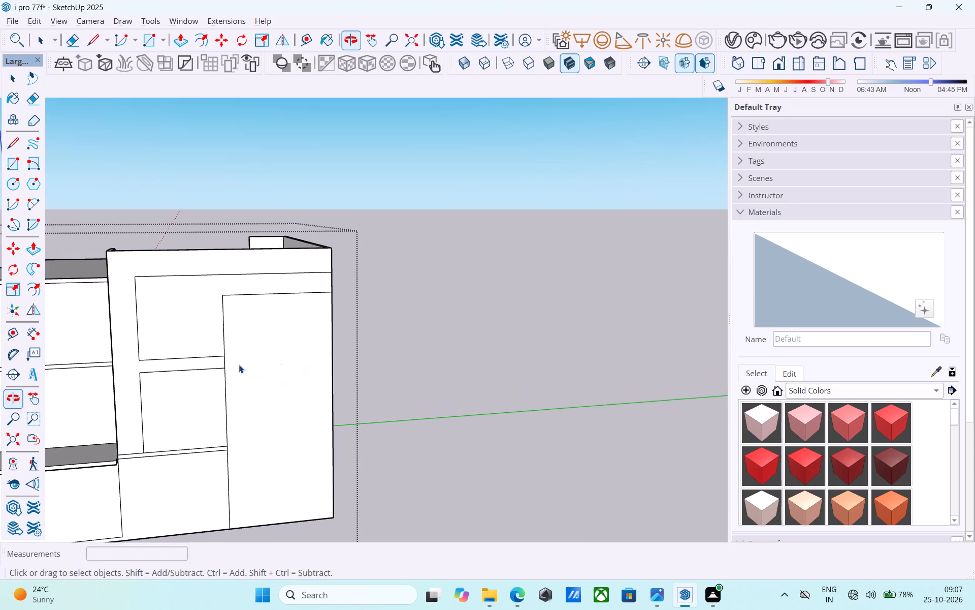
click(265, 392)
key(f)
click(265, 392)
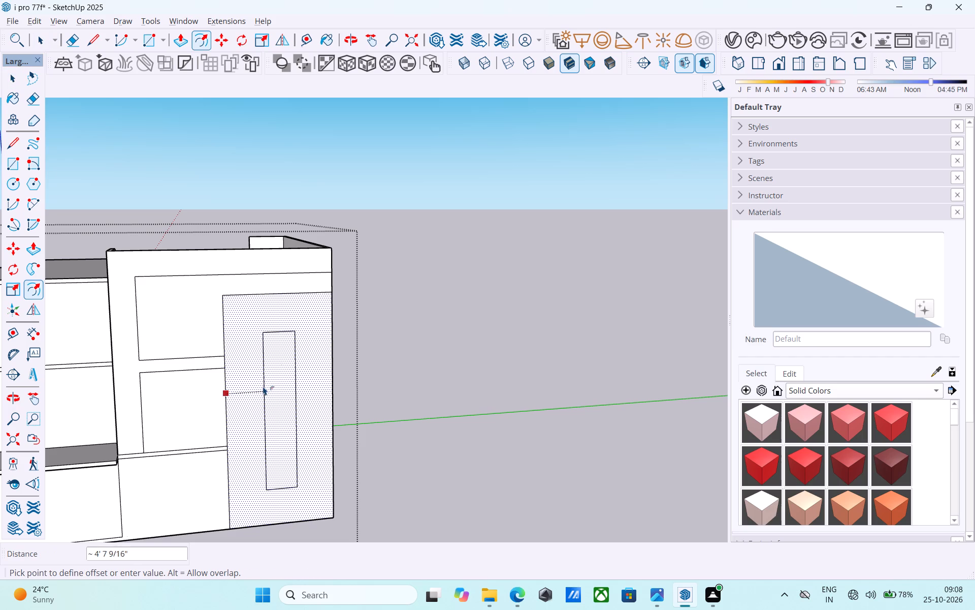
text(1')
key(Return)
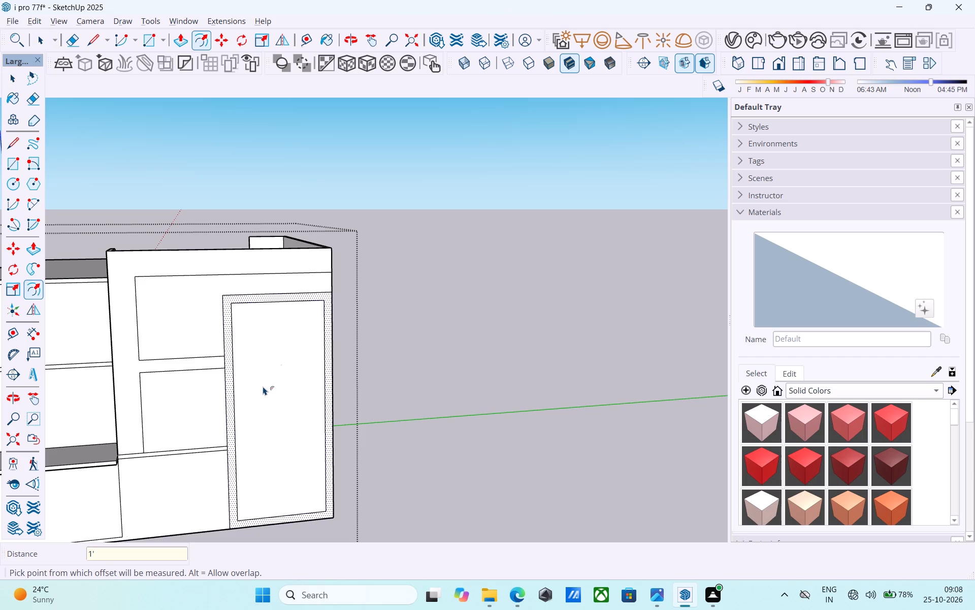
text(2')
key(Return)
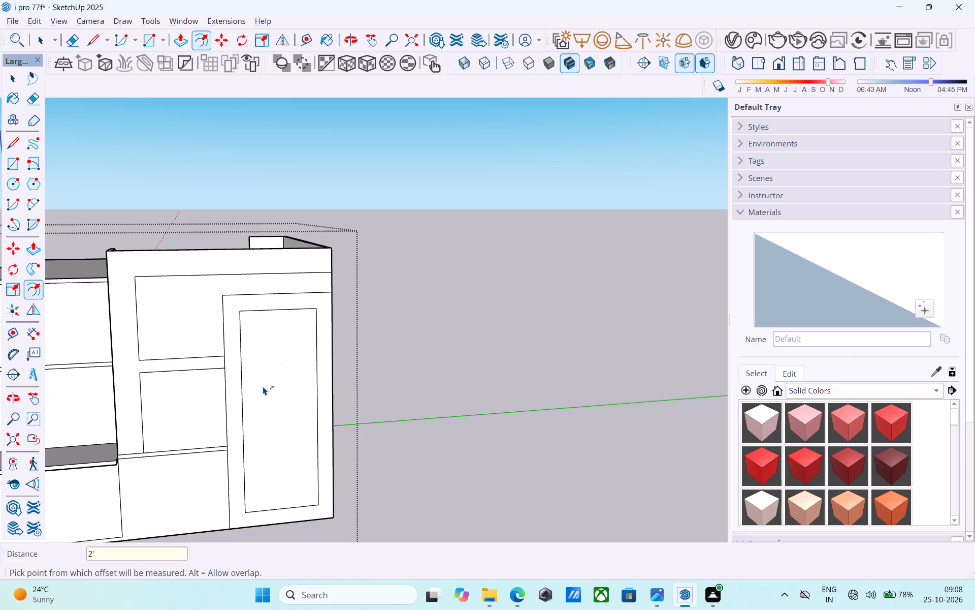
key(space)
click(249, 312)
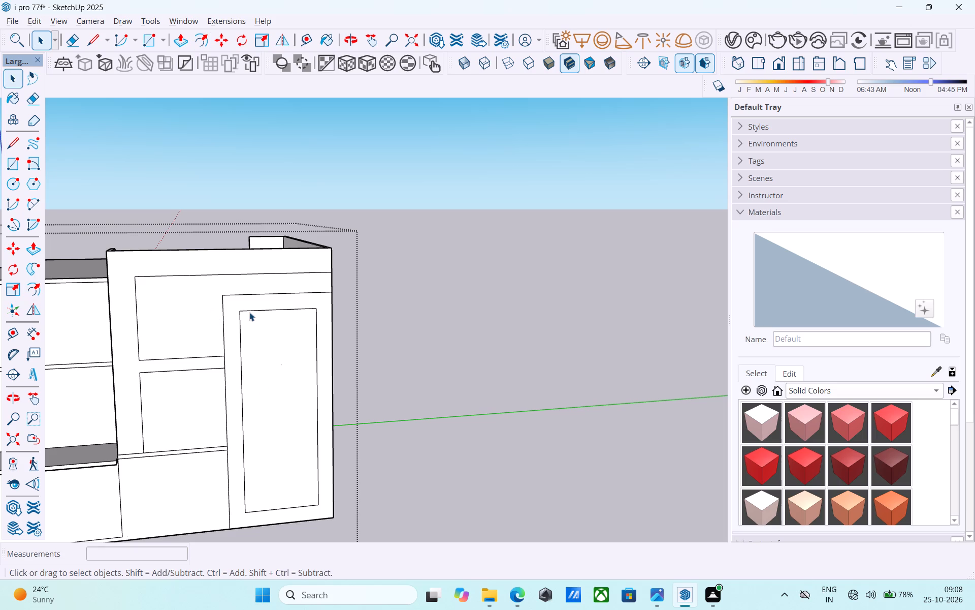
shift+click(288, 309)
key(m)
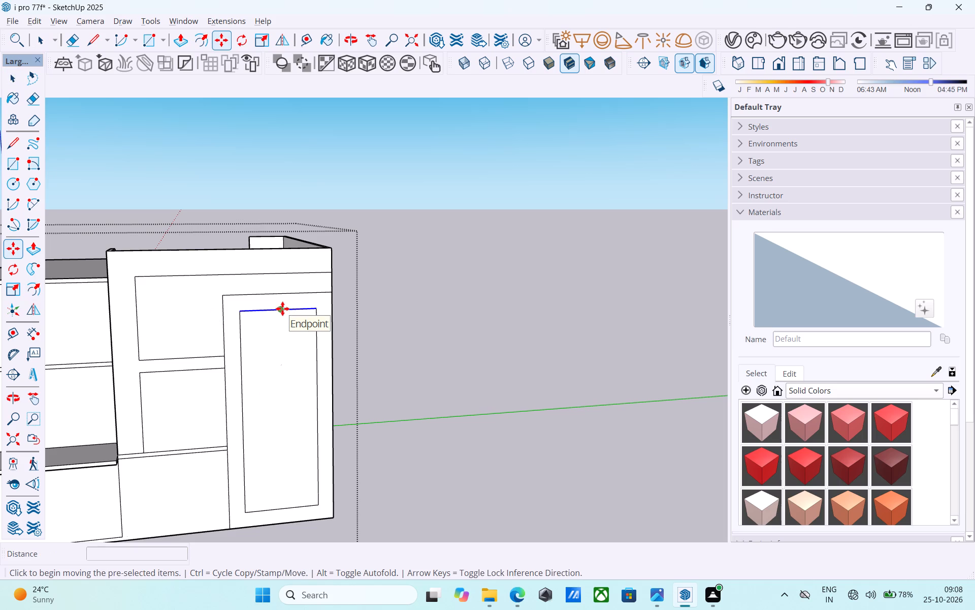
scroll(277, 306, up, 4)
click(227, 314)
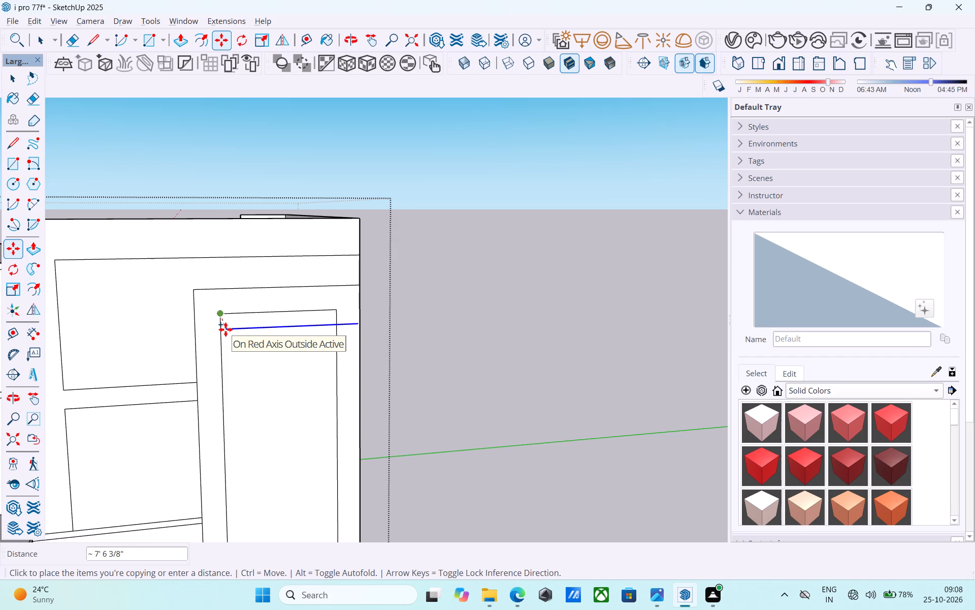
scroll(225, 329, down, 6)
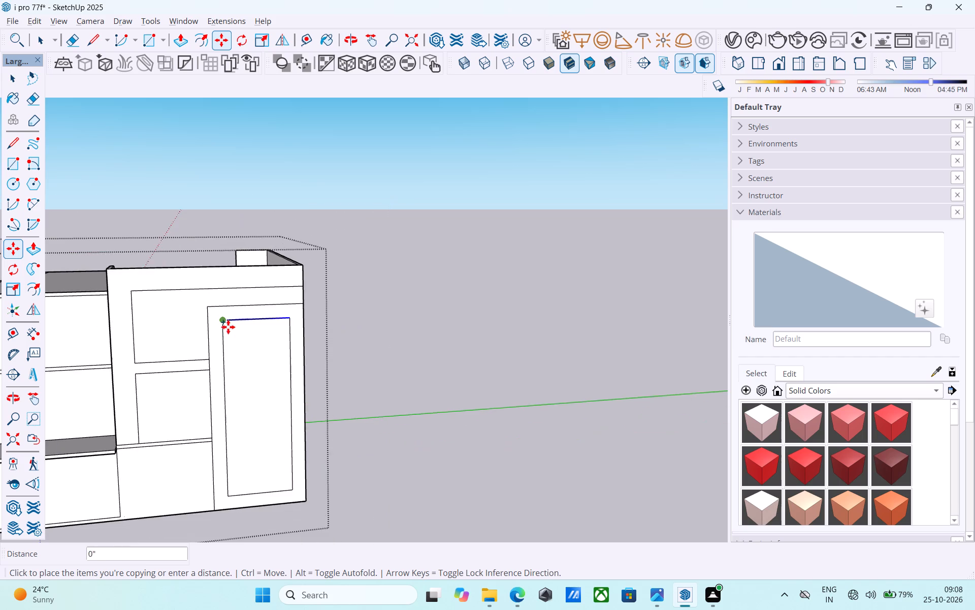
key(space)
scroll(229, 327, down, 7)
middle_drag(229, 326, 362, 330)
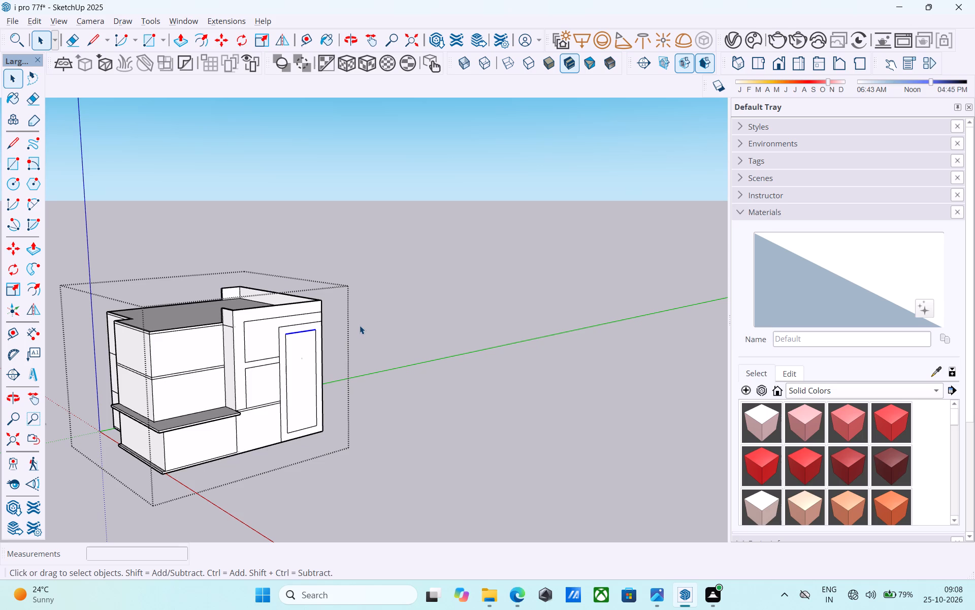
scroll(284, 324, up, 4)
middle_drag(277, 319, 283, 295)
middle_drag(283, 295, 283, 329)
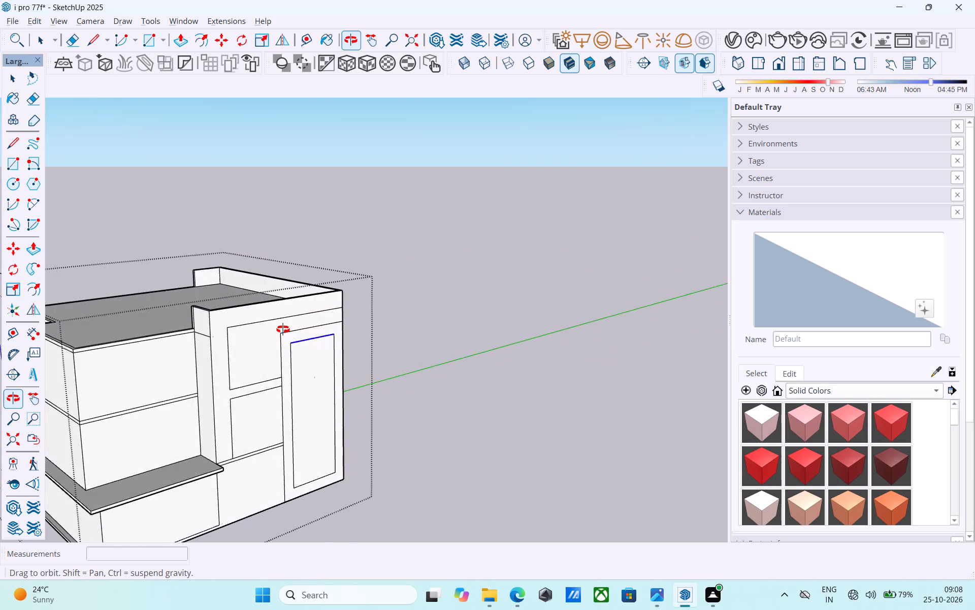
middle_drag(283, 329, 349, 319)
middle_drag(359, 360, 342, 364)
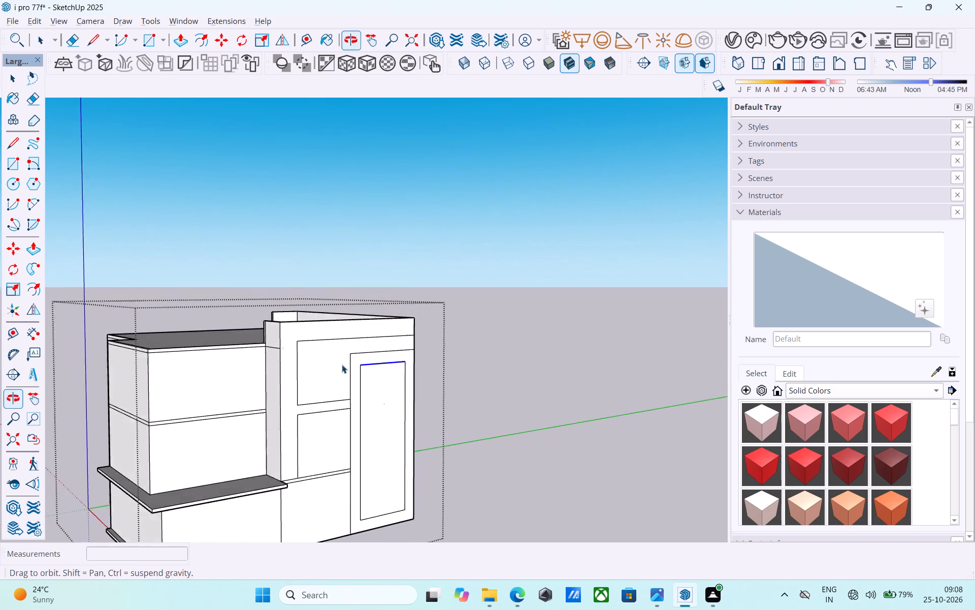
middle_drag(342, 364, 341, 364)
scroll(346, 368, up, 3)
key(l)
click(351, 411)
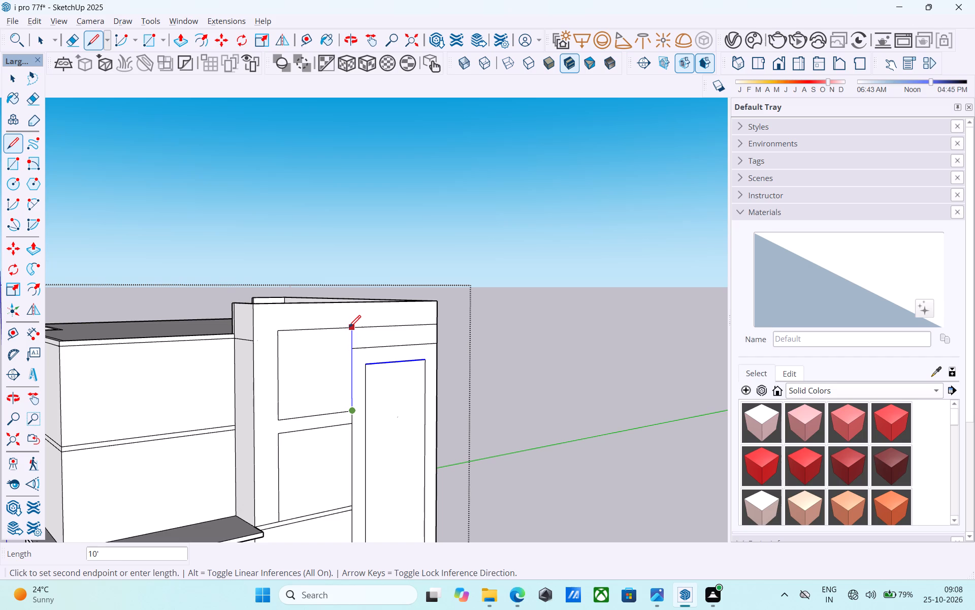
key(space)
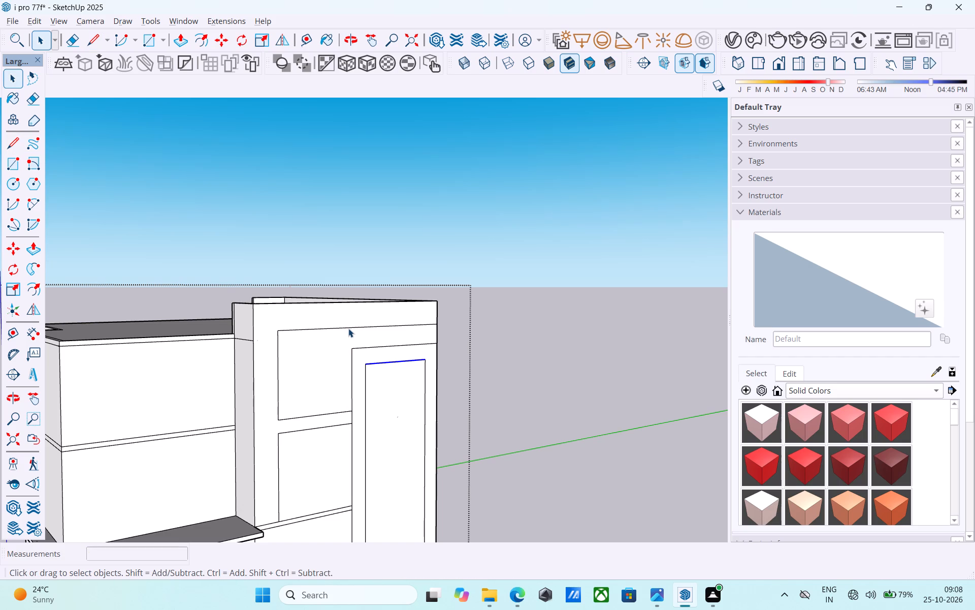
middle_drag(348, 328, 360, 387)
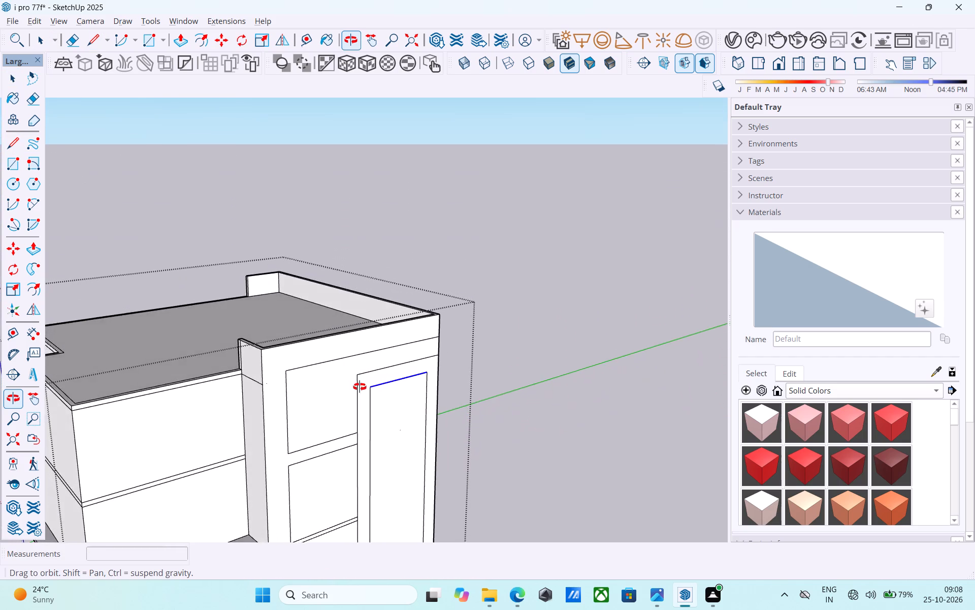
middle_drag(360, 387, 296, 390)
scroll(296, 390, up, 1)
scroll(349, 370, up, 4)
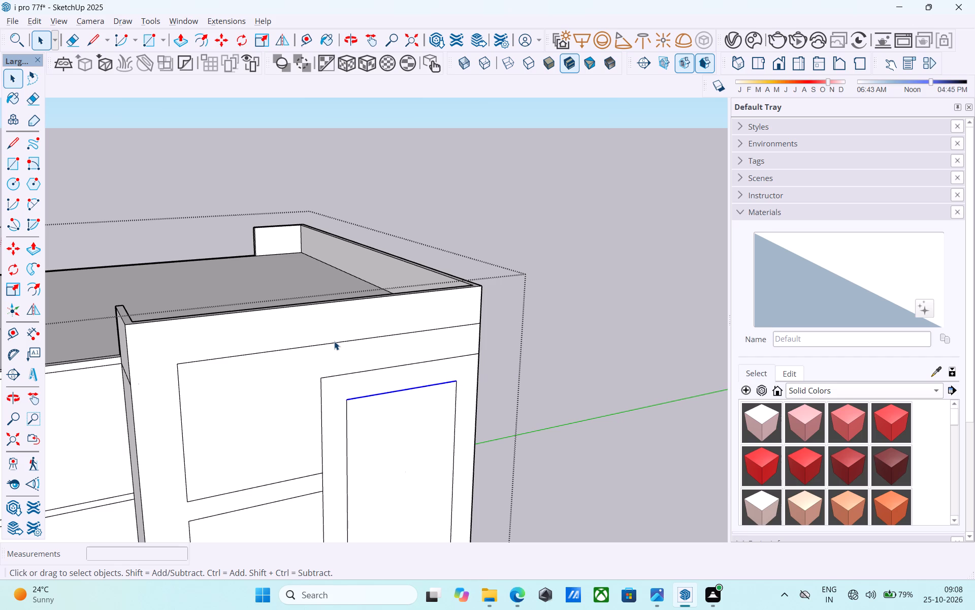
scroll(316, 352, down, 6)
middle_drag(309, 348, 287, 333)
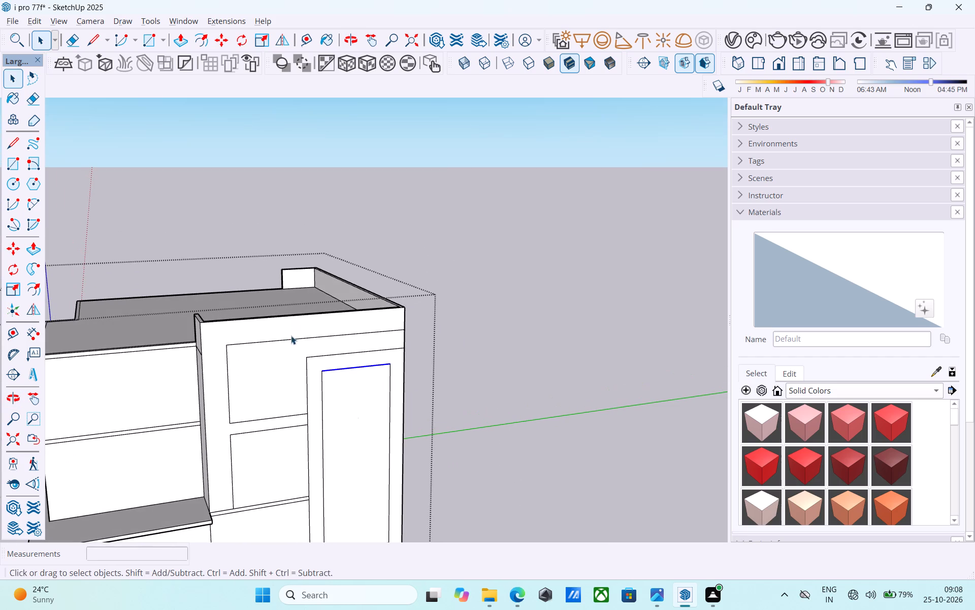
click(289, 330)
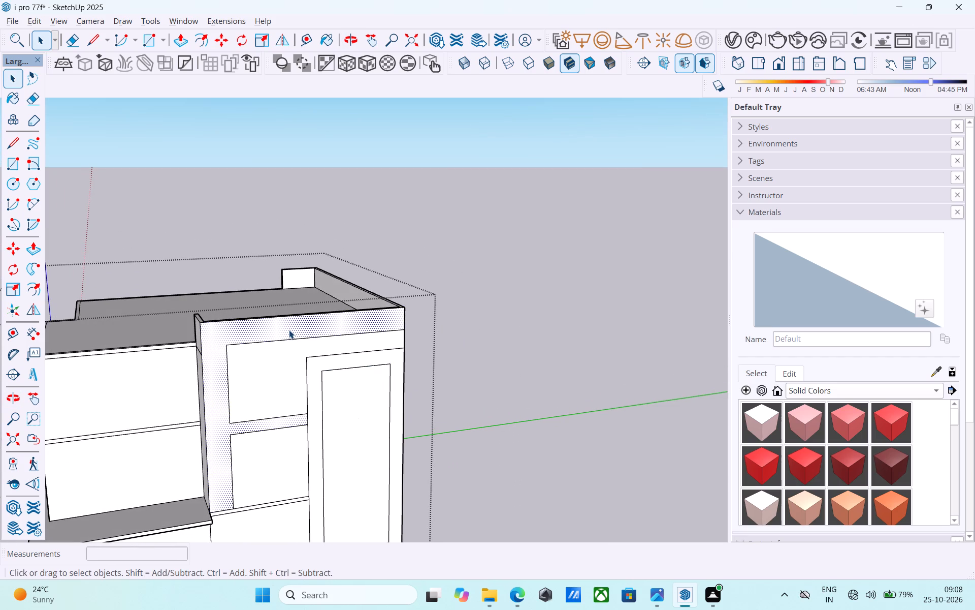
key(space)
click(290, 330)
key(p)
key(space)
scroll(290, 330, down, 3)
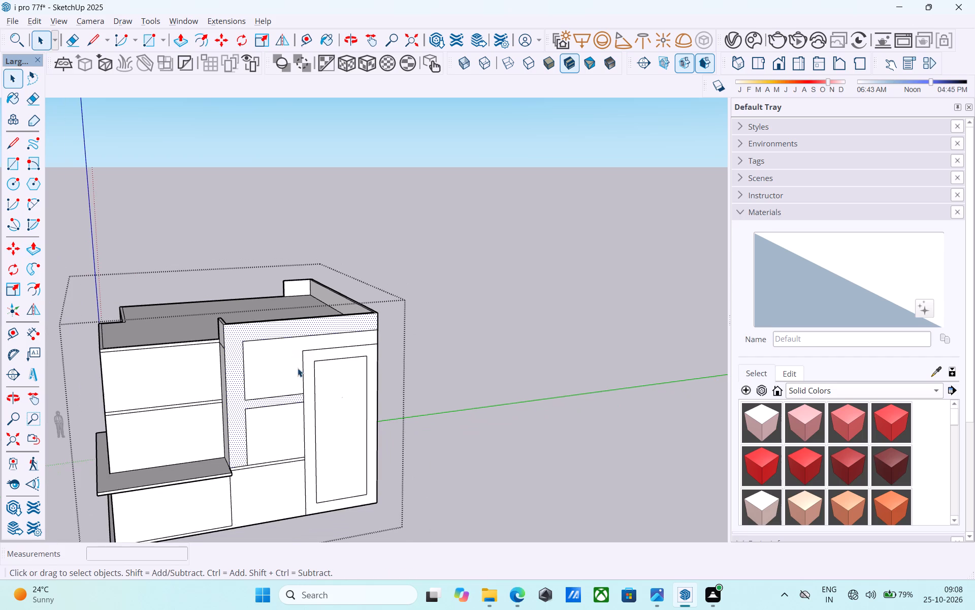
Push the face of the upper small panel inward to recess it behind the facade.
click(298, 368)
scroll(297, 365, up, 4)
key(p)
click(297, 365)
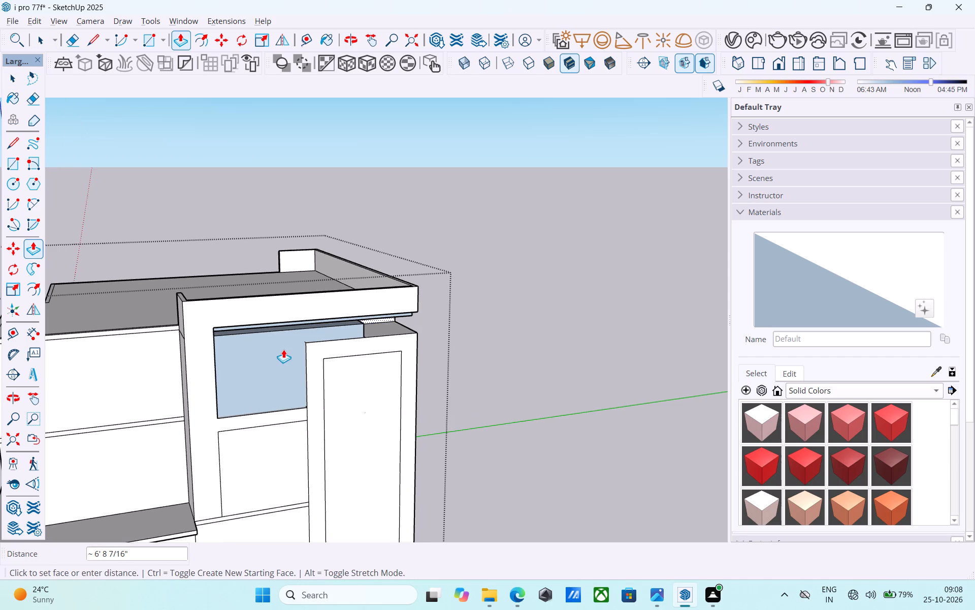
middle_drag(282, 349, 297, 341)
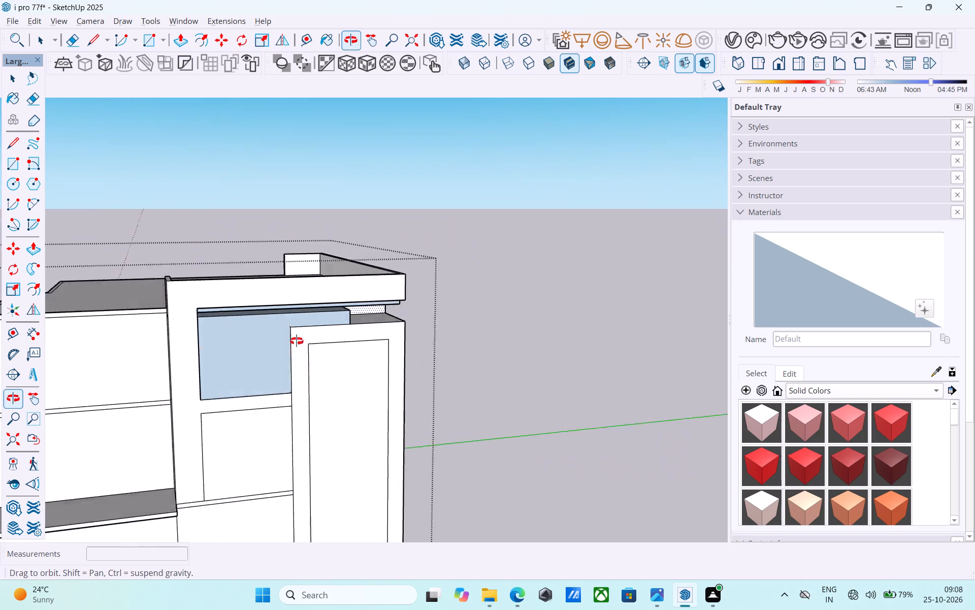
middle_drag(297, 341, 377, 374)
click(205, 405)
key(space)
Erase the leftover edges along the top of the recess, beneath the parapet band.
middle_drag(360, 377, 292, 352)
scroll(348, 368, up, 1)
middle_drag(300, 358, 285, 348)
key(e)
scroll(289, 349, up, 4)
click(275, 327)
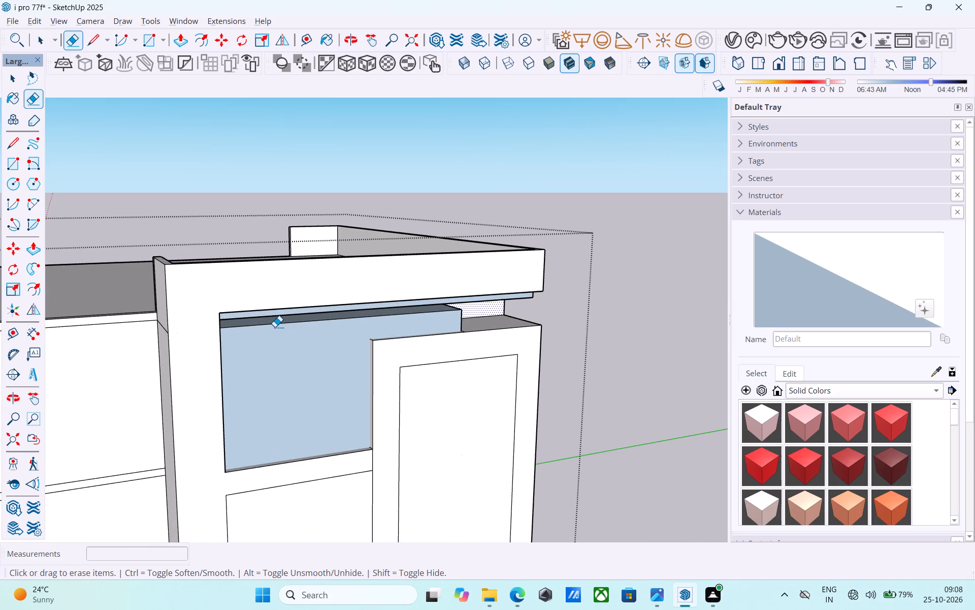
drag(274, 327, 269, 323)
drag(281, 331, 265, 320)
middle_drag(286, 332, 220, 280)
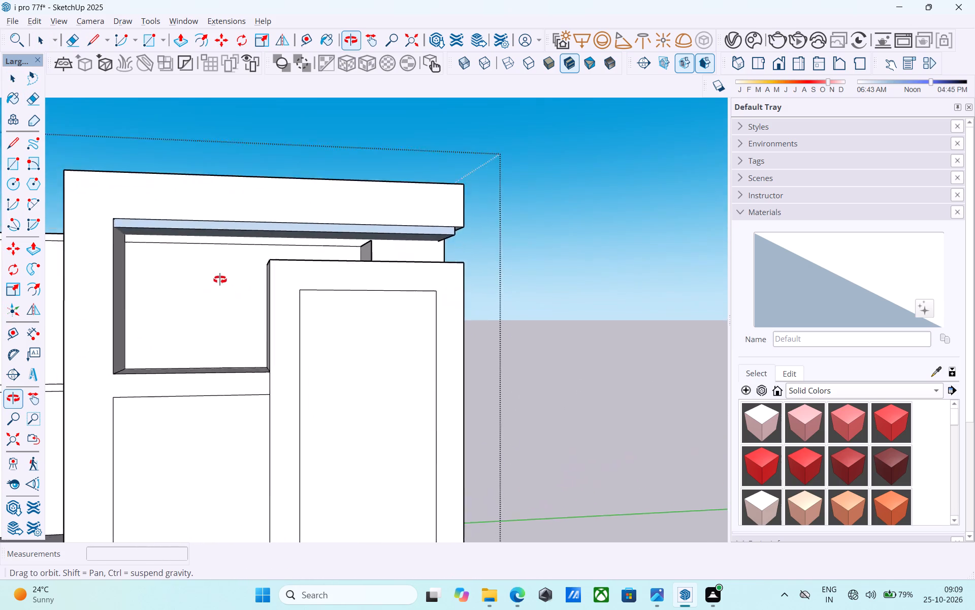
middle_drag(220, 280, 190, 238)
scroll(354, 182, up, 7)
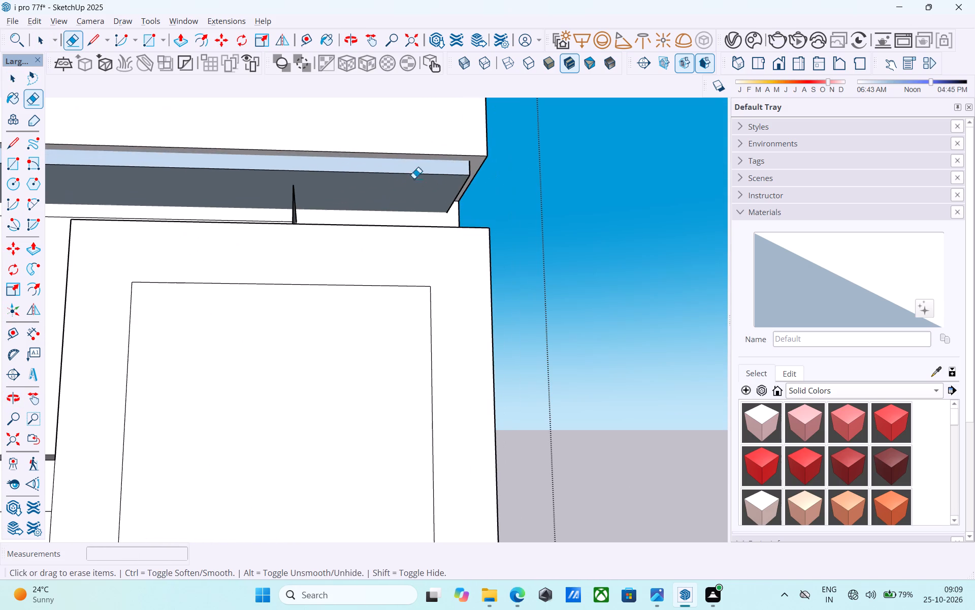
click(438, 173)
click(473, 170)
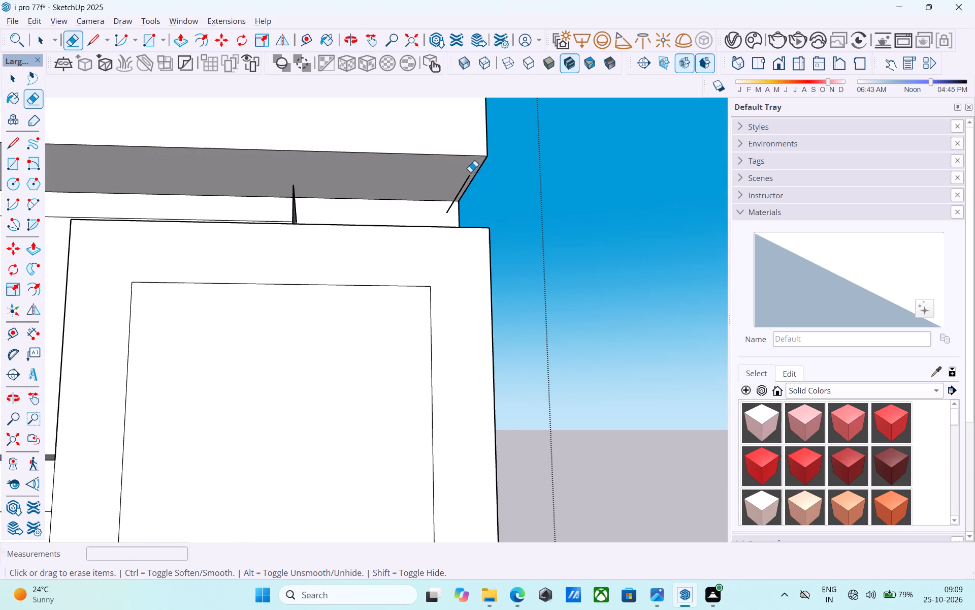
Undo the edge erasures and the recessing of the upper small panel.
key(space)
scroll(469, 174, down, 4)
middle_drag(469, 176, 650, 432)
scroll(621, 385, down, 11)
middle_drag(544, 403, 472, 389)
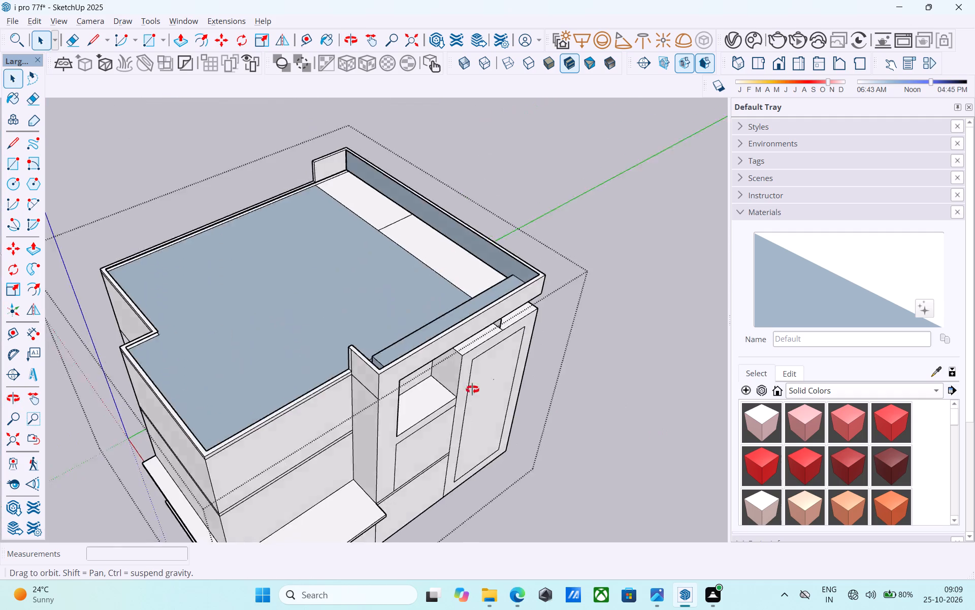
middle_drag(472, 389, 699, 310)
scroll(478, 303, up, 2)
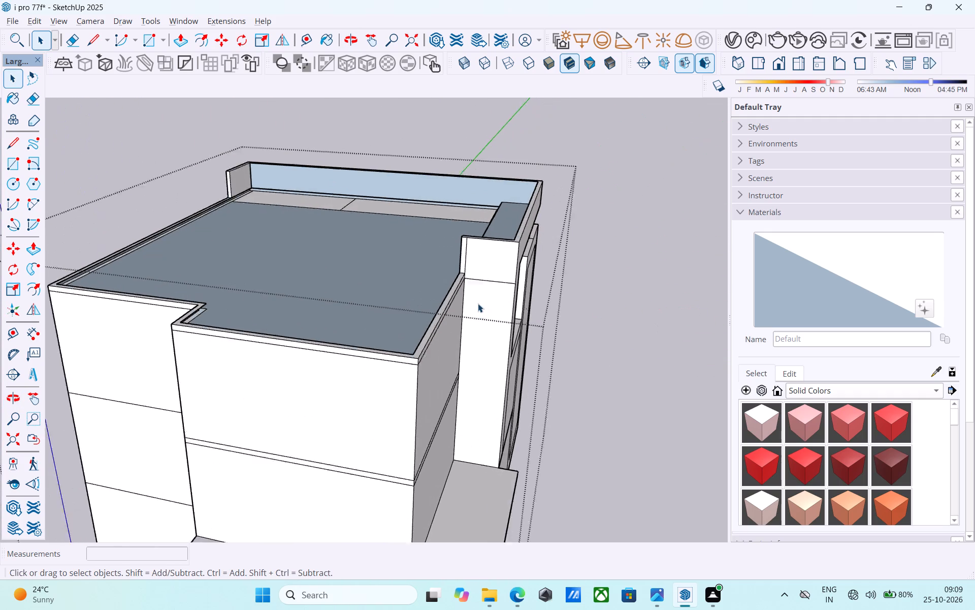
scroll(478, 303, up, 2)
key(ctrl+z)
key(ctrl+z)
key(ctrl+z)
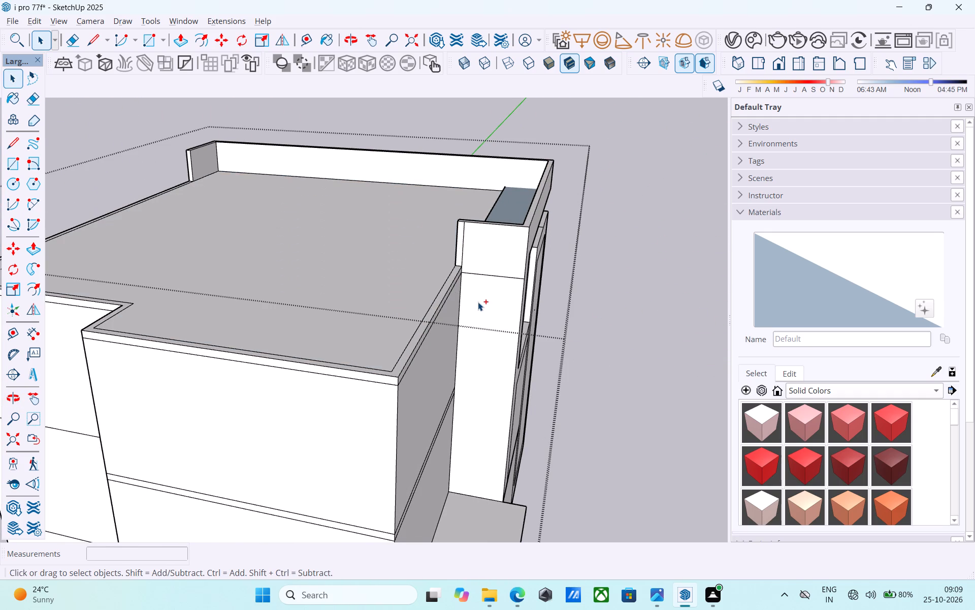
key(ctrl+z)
Examine the building's side wall, roof edge and front facade panels from several angles.
scroll(478, 302, up, 1)
middle_drag(478, 302, 301, 325)
scroll(301, 325, up, 1)
scroll(300, 325, down, 3)
middle_drag(320, 331, 77, 331)
middle_drag(383, 314, 140, 355)
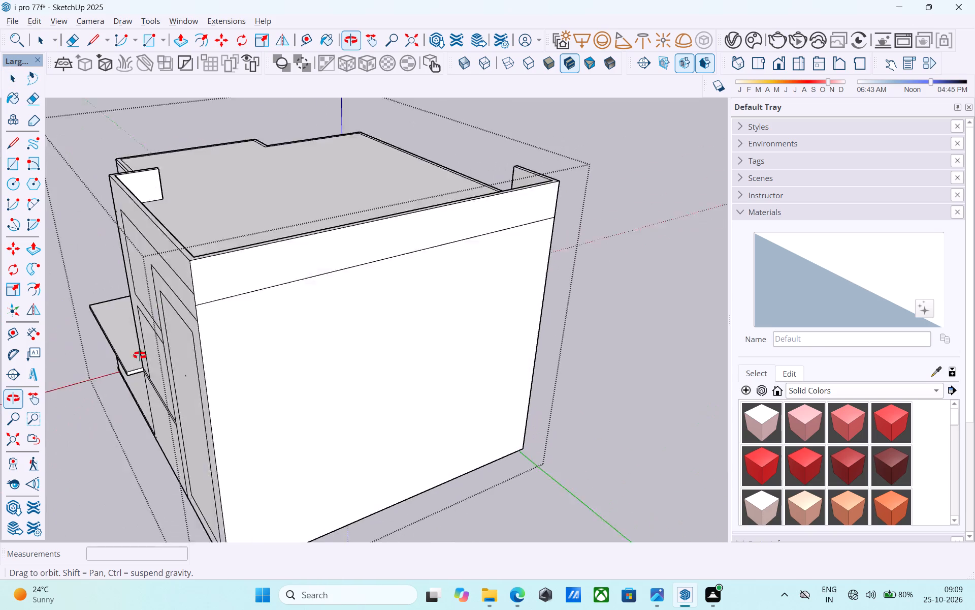
middle_drag(140, 355, 565, 271)
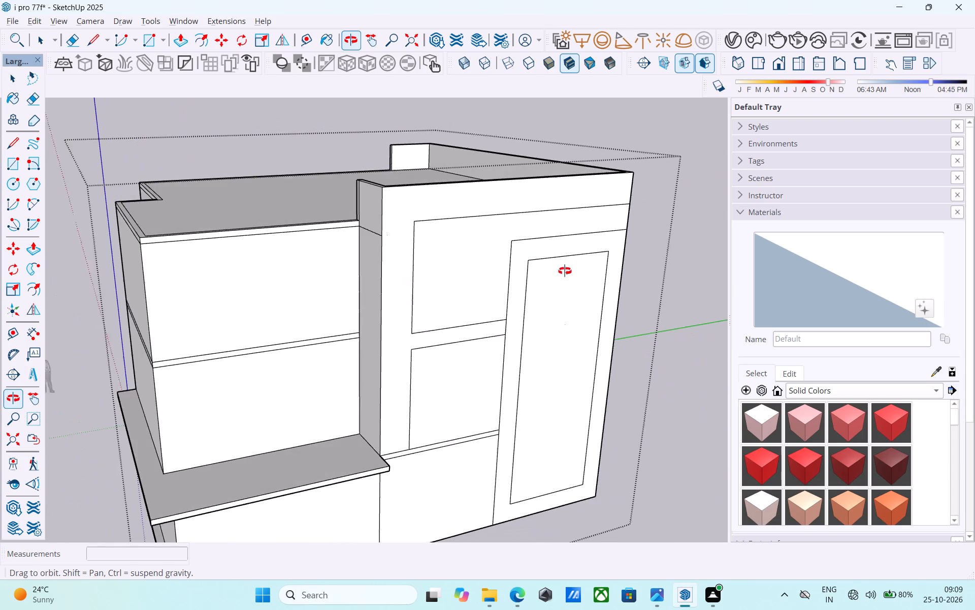
middle_drag(565, 271, 569, 268)
scroll(489, 267, up, 5)
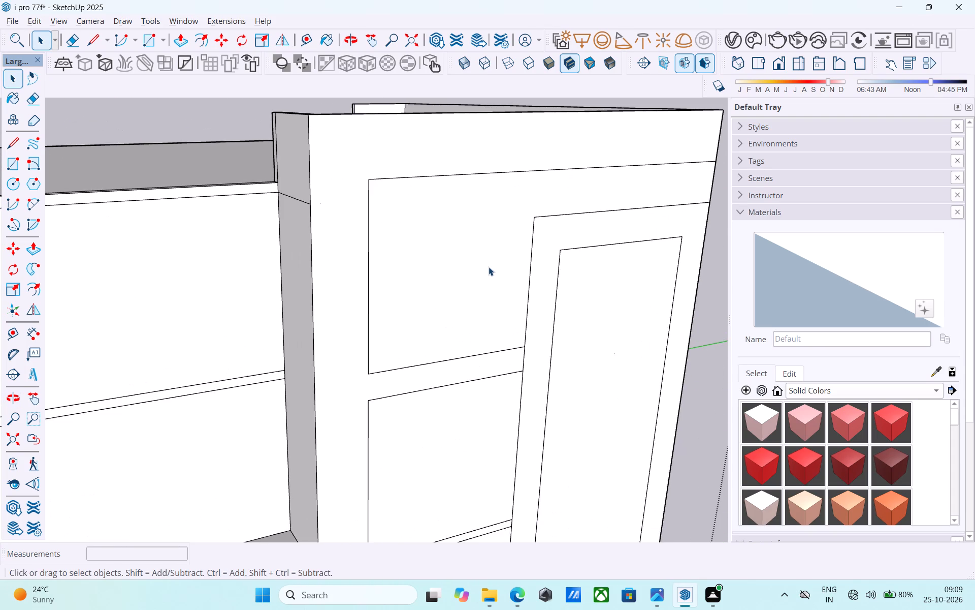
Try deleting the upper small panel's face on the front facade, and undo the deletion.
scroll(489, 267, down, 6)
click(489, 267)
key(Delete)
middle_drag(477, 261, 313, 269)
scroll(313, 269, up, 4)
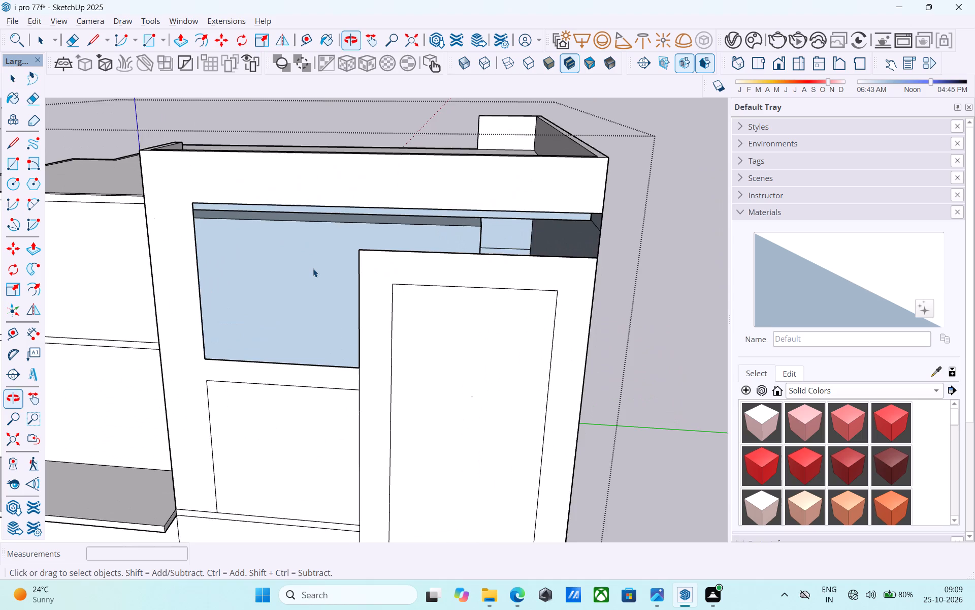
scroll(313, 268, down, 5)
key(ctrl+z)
Raise the large roof face by 3' 6" to the top of the parapet.
scroll(309, 260, up, 4)
scroll(309, 259, down, 4)
middle_drag(308, 259, 274, 417)
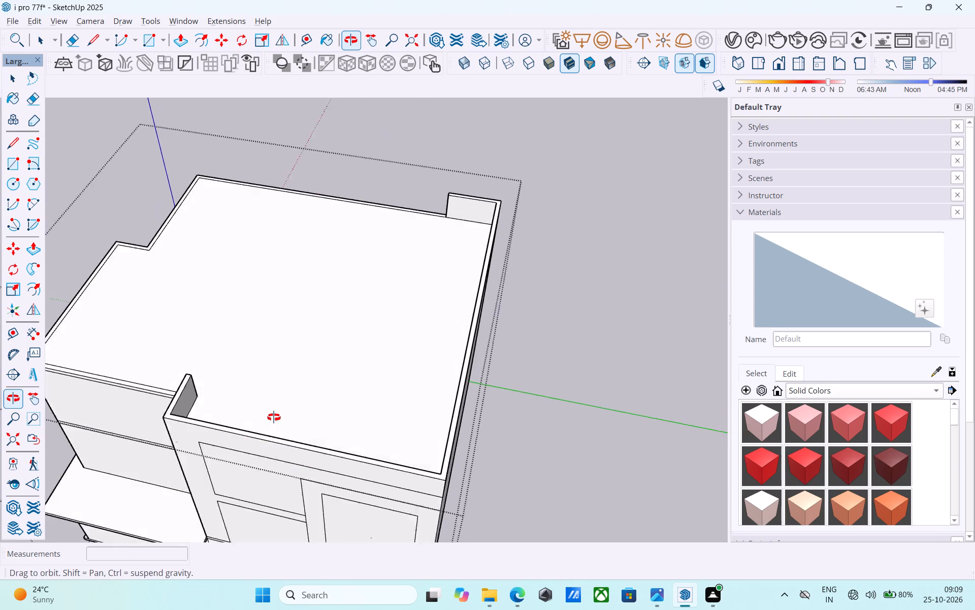
middle_drag(274, 417, 307, 386)
click(315, 363)
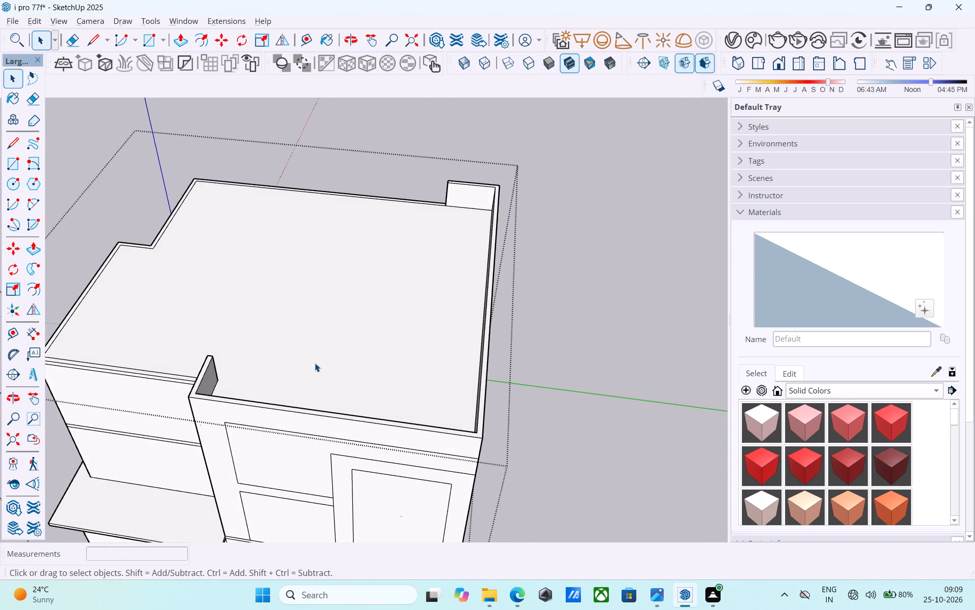
scroll(398, 321, down, 6)
middle_drag(383, 312, 380, 283)
key(p)
click(397, 314)
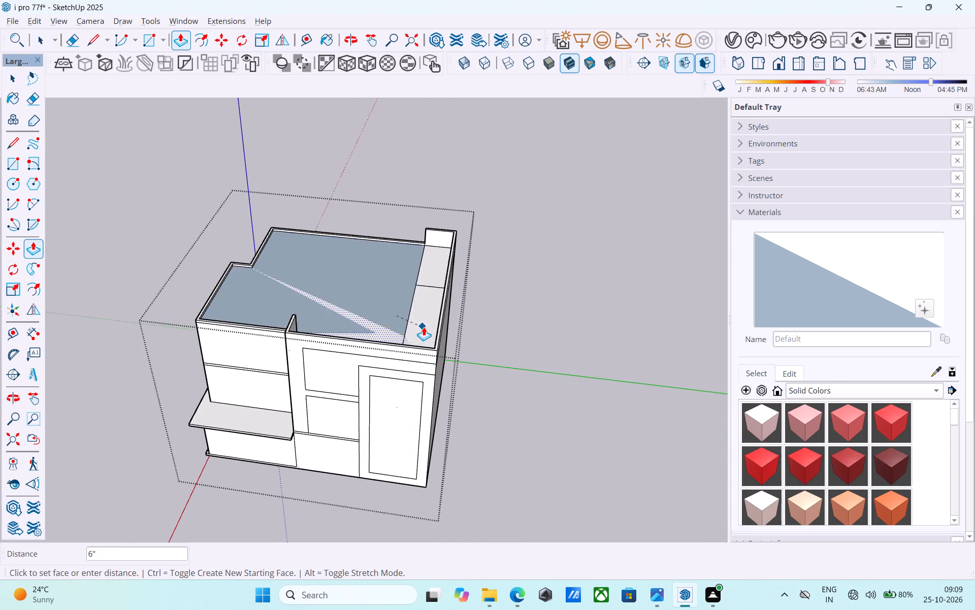
scroll(424, 327, up, 10)
click(452, 332)
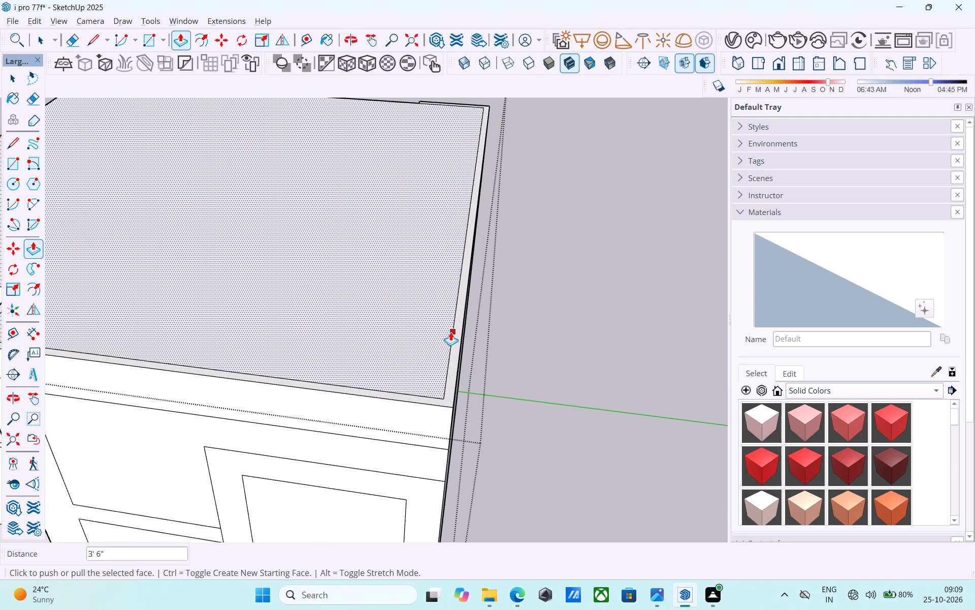
key(space)
Push the upper small panel's face inward to recess it behind the front facade.
middle_drag(423, 354, 470, 218)
scroll(435, 263, down, 5)
click(245, 325)
key(p)
click(245, 325)
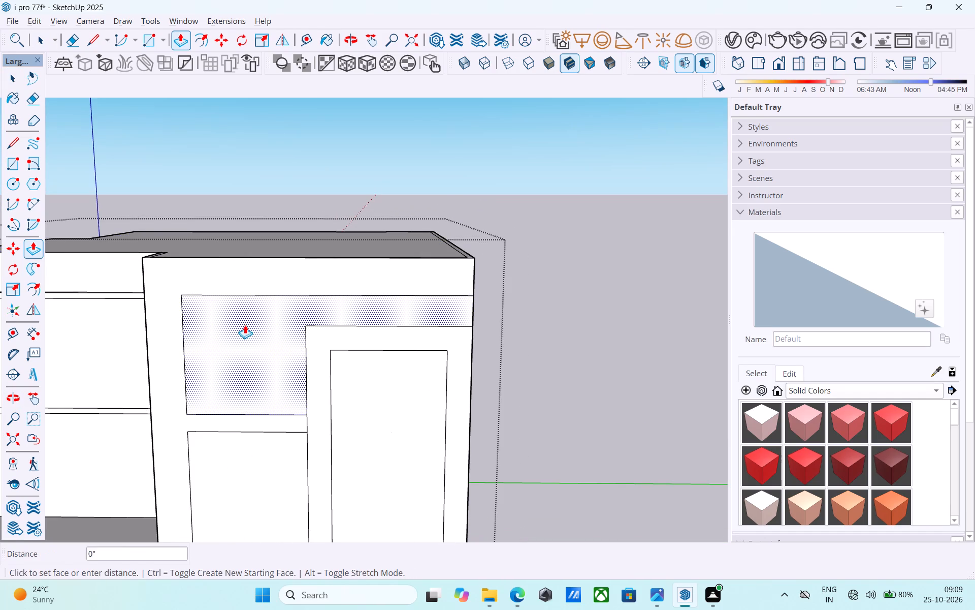
scroll(249, 311, up, 4)
click(249, 311)
key(space)
Delete the large blue back face visible inside the upper panel's recess.
middle_drag(247, 312, 258, 283)
scroll(258, 283, up, 1)
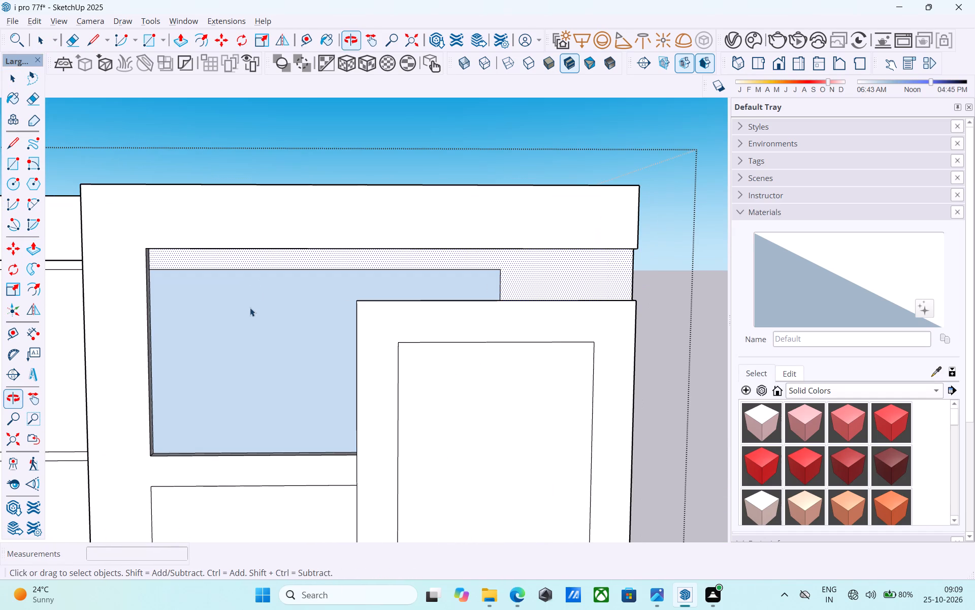
click(249, 310)
key(Delete)
Push the ceiling face of the cavity behind the upper panel up by 1'.
middle_drag(291, 280, 341, 229)
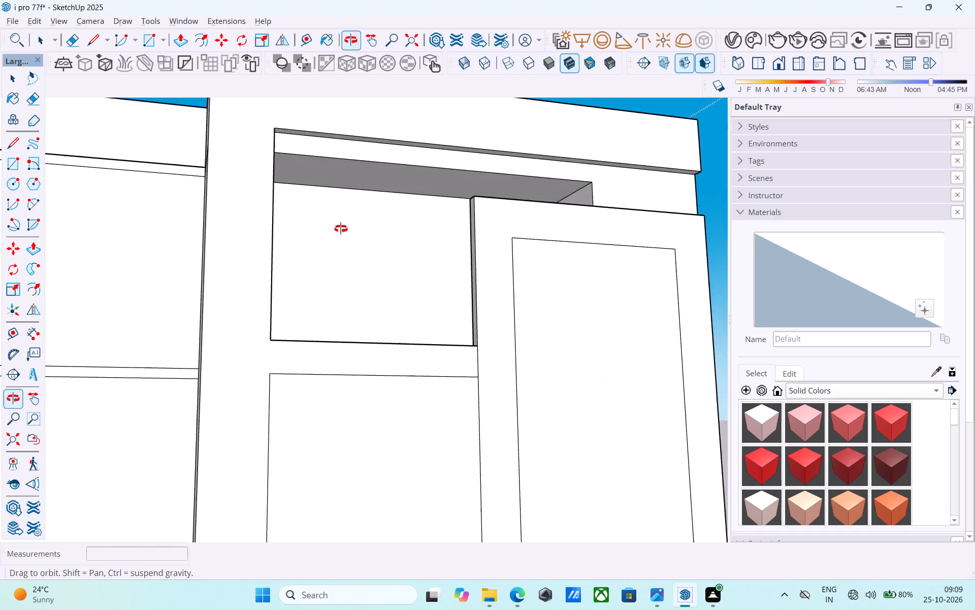
middle_drag(341, 229, 320, 239)
click(381, 213)
key(p)
click(380, 210)
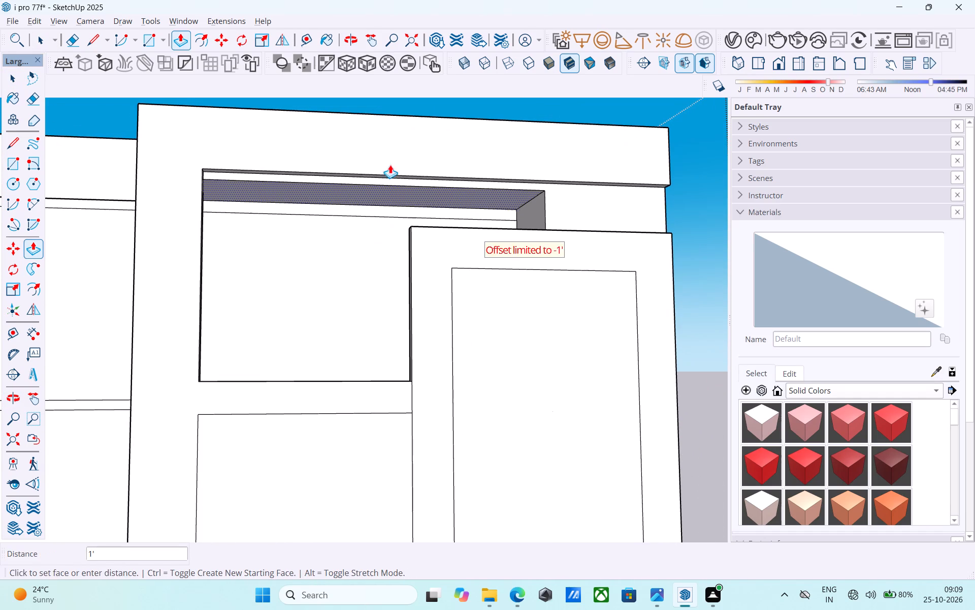
click(396, 141)
Push the cavity's end face outward by 6' 6" to the building's side wall.
key(space)
click(523, 202)
click(531, 207)
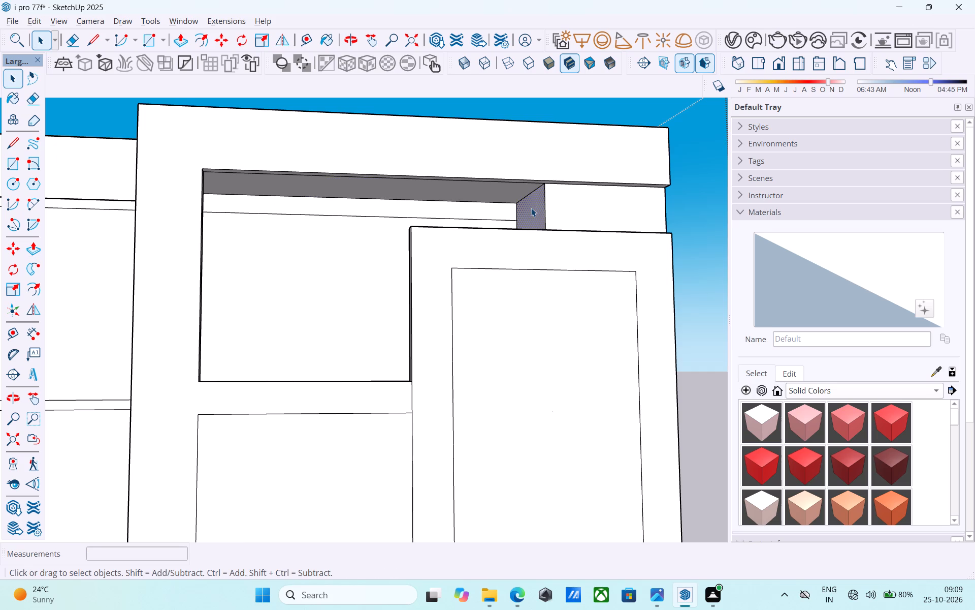
key(p)
click(531, 208)
click(825, 205)
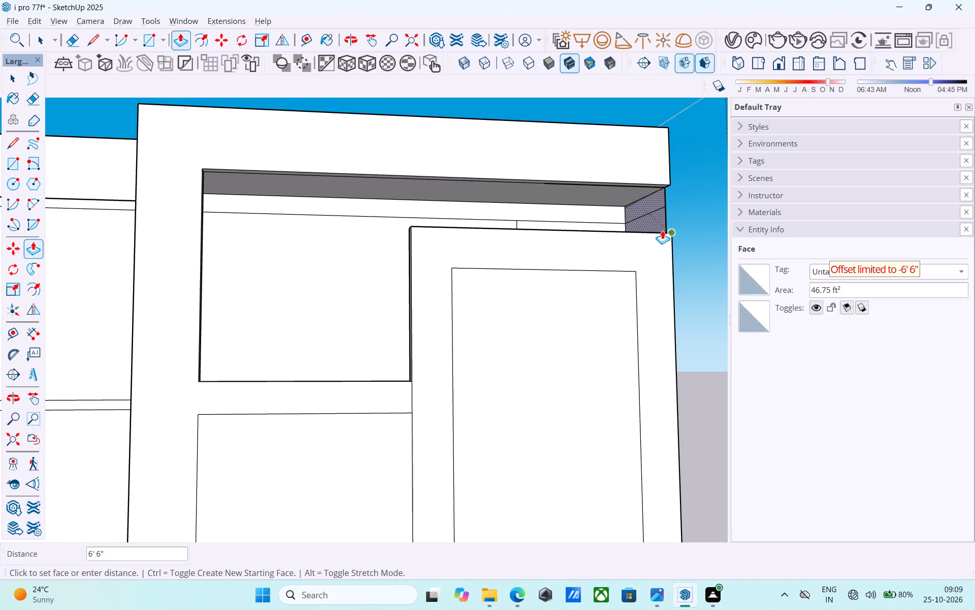
click(658, 221)
Erase the edge across the cavity's end face and the adjoining vertical edge at the building's side.
key(space)
key(e)
drag(658, 207, 663, 207)
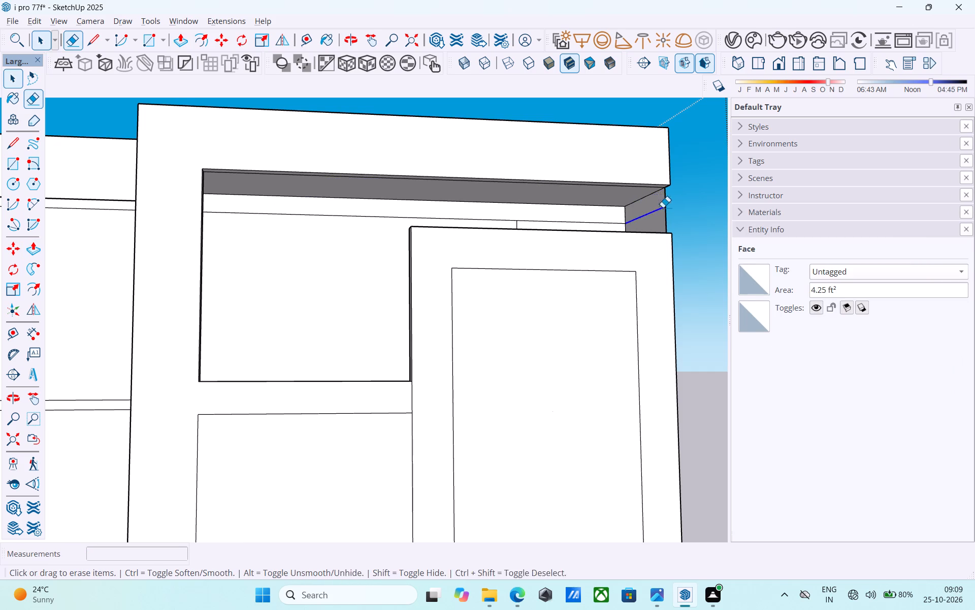
drag(663, 207, 688, 207)
key(space)
click(760, 213)
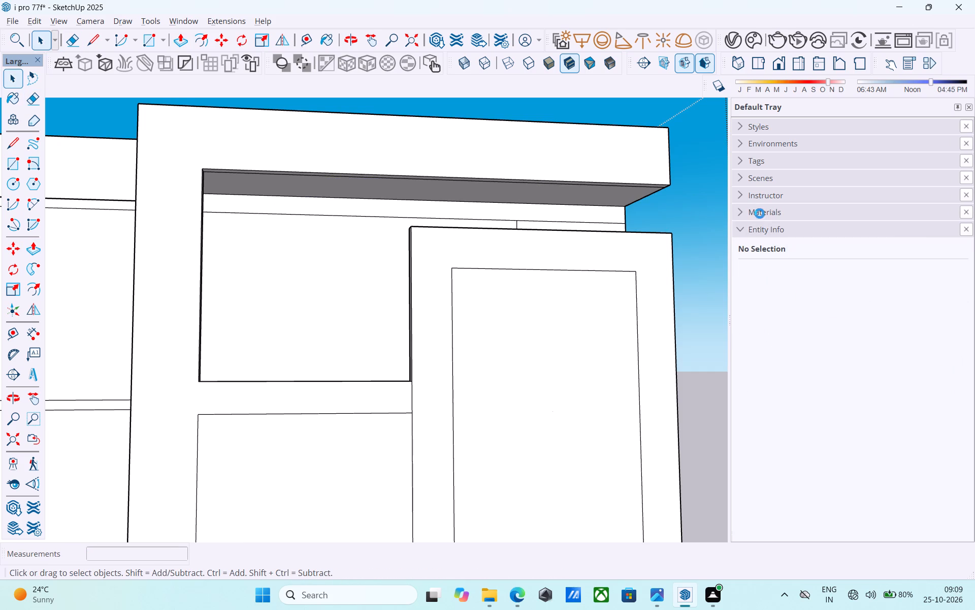
Examine the facade opening, roof, ledge and side wall from several angles.
scroll(495, 233, down, 4)
scroll(447, 236, down, 5)
scroll(405, 245, down, 10)
middle_drag(399, 242, 360, 263)
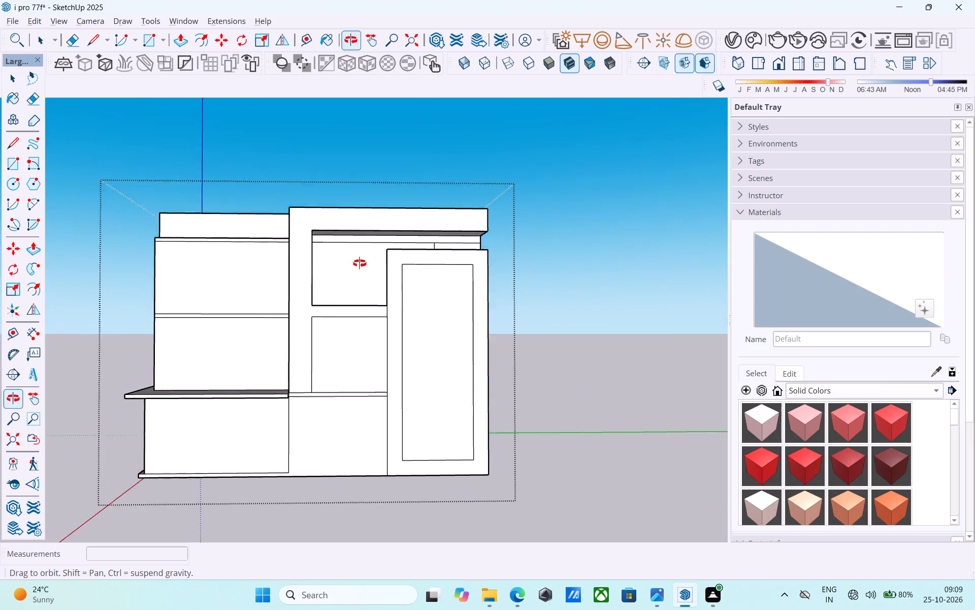
middle_drag(360, 263, 332, 252)
scroll(332, 252, up, 8)
middle_drag(351, 259, 302, 311)
scroll(387, 290, down, 3)
middle_drag(374, 300, 410, 284)
scroll(400, 270, down, 11)
middle_drag(401, 295, 425, 279)
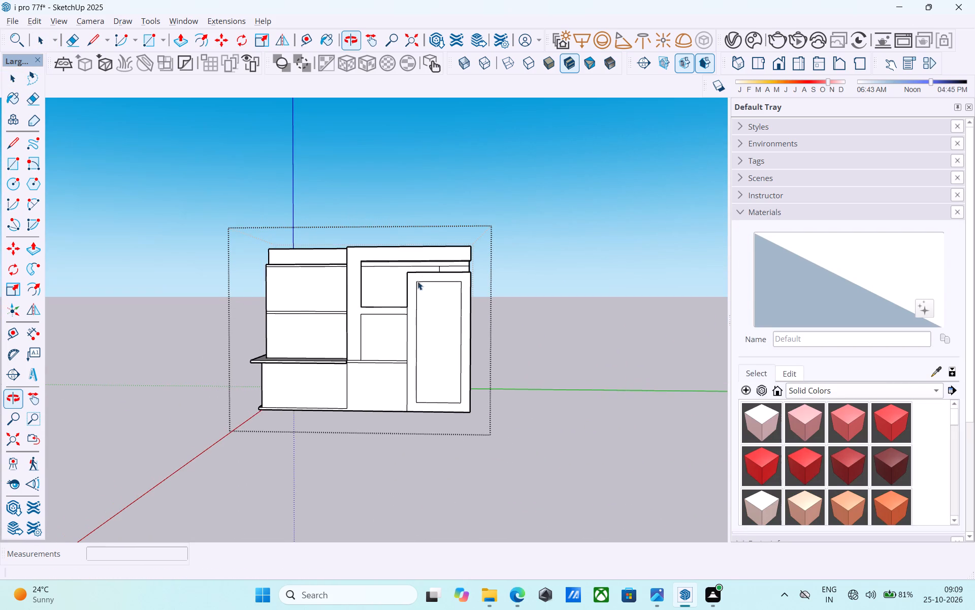
middle_drag(360, 272, 340, 258)
scroll(350, 265, down, 2)
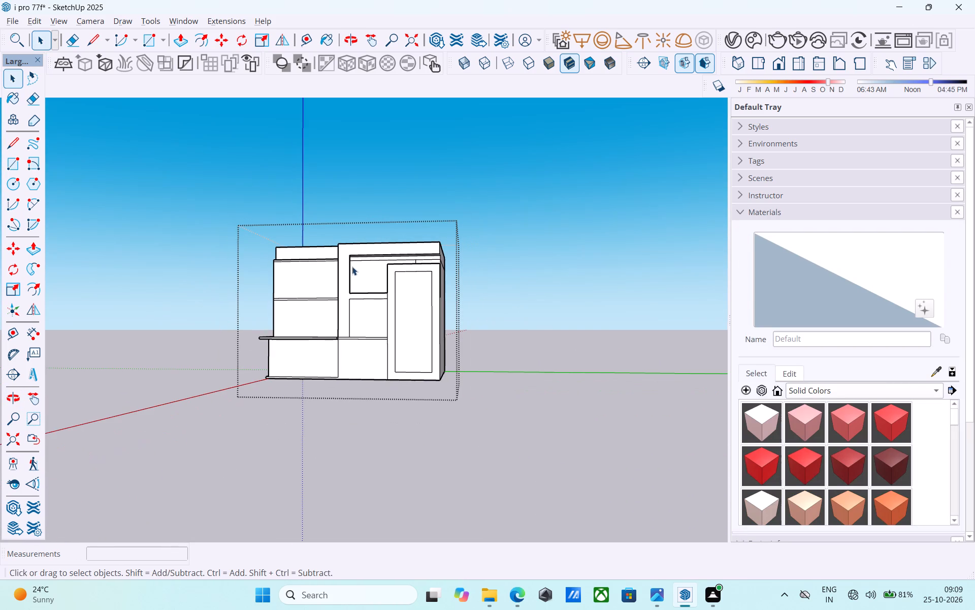
middle_drag(351, 266, 338, 256)
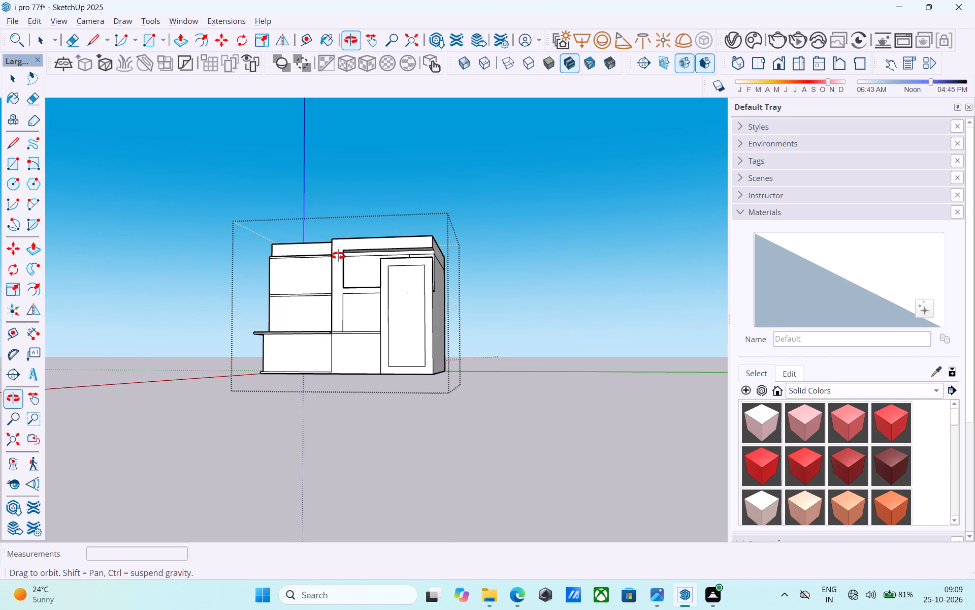
middle_drag(338, 256, 340, 258)
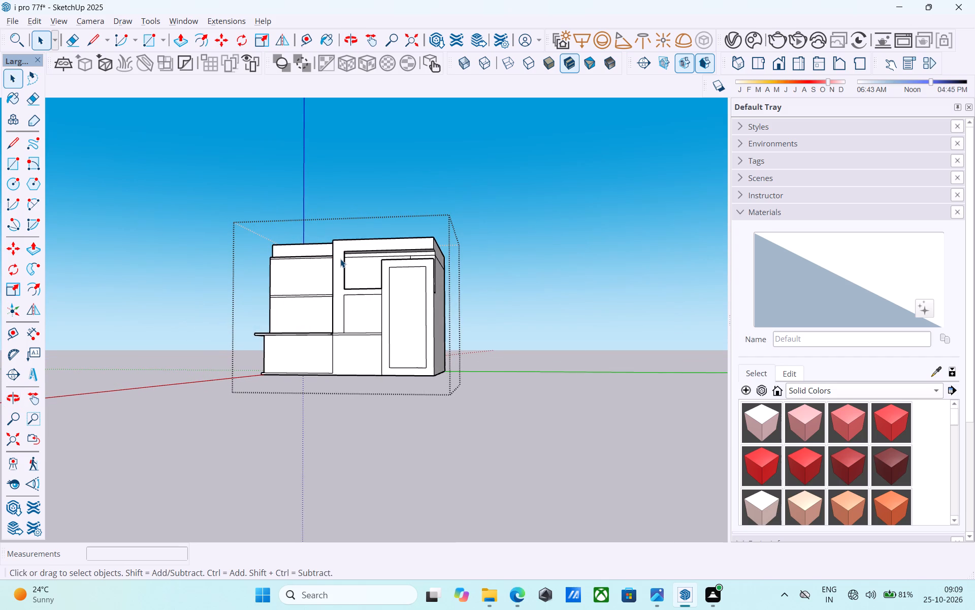
middle_drag(340, 259, 364, 274)
scroll(477, 300, up, 4)
middle_drag(386, 320, 402, 314)
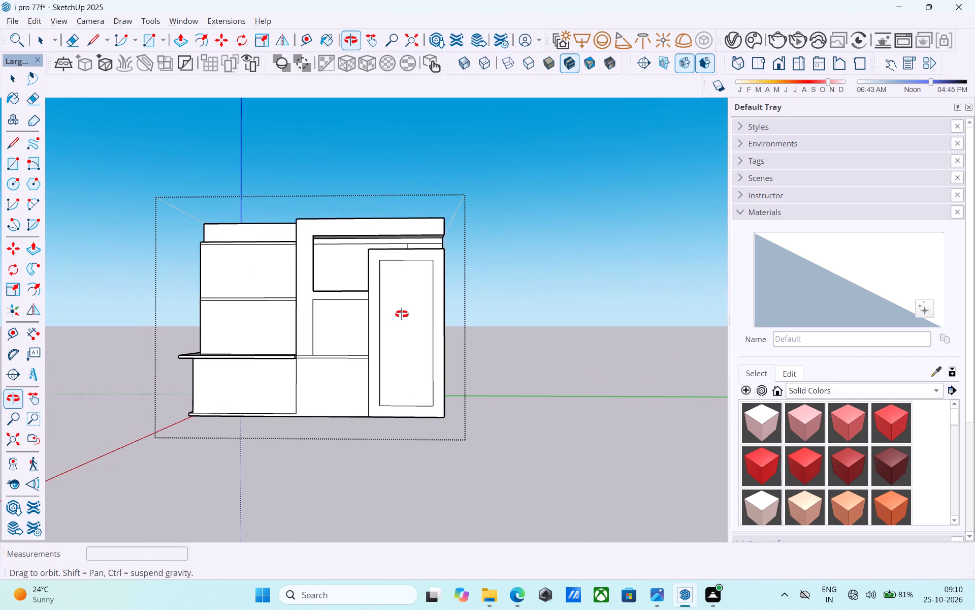
middle_drag(402, 314, 478, 314)
scroll(426, 296, up, 4)
middle_drag(431, 296, 548, 389)
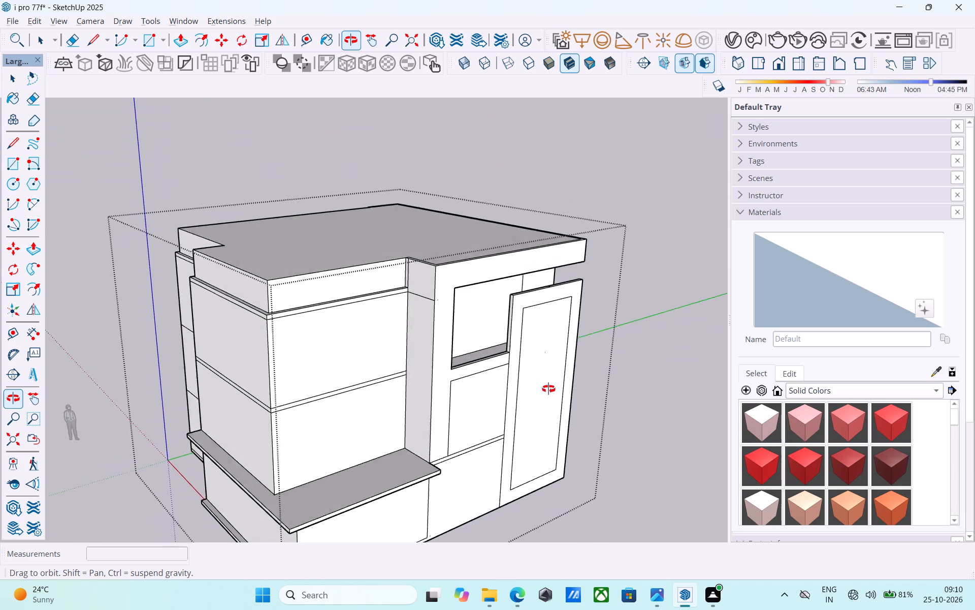
middle_drag(548, 389, 563, 407)
scroll(563, 408, up, 7)
middle_drag(512, 296, 192, 300)
scroll(497, 258, down, 4)
middle_drag(523, 295, 197, 317)
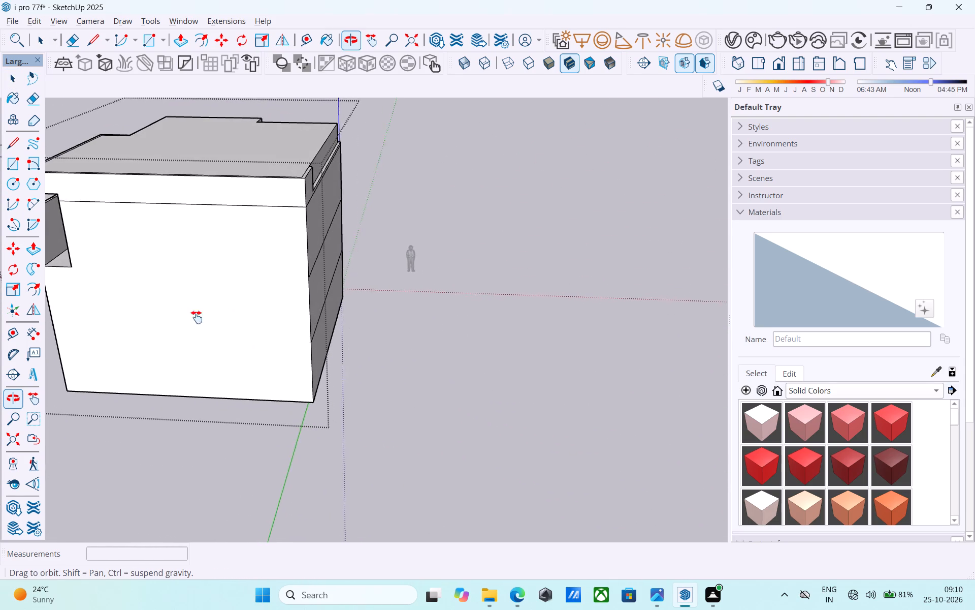
middle_drag(197, 317, 417, 364)
Draw a vertical line from the front opening's lower corner down to the cavity floor, on the tall panel's inner face.
scroll(322, 295, up, 17)
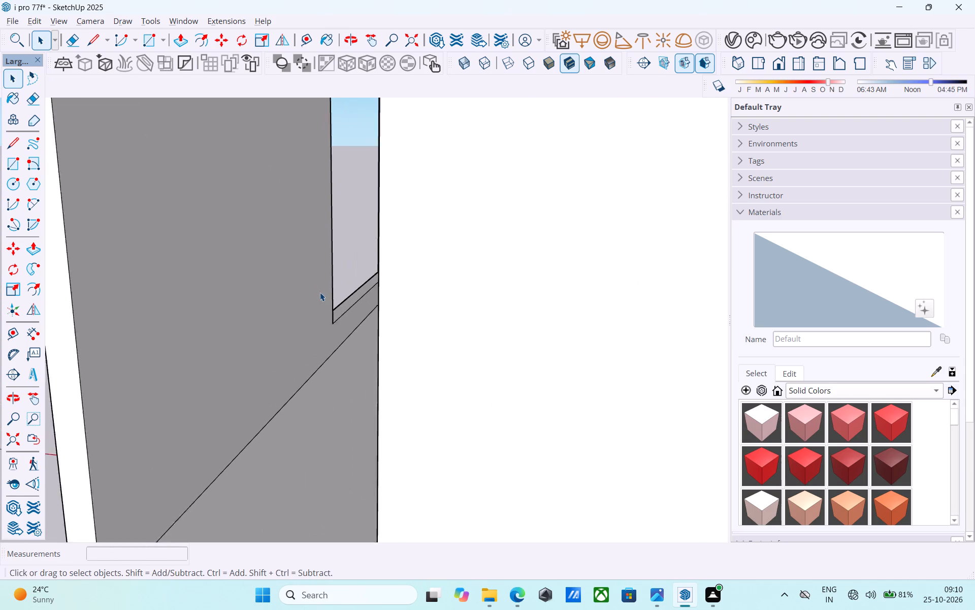
scroll(320, 292, up, 1)
key(l)
click(336, 324)
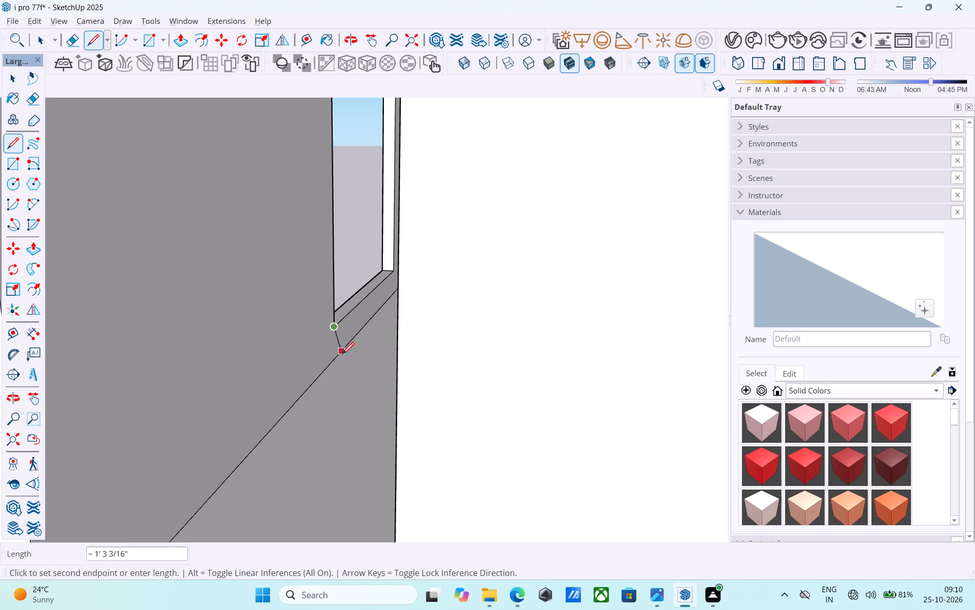
click(337, 360)
key(space)
Offset the outline of the tall panel's inner face inward by 6".
click(314, 355)
key(f)
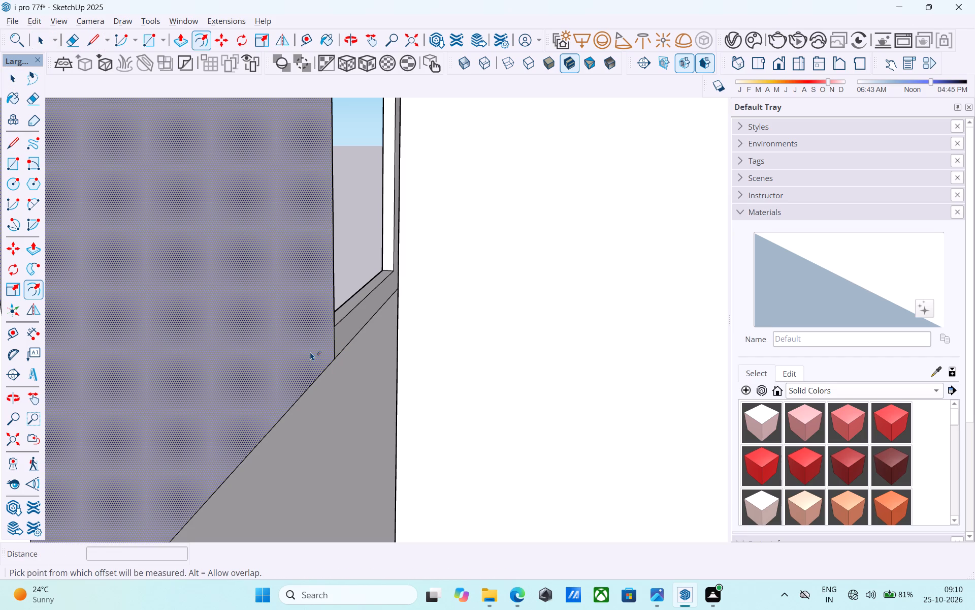
click(310, 352)
key(9)
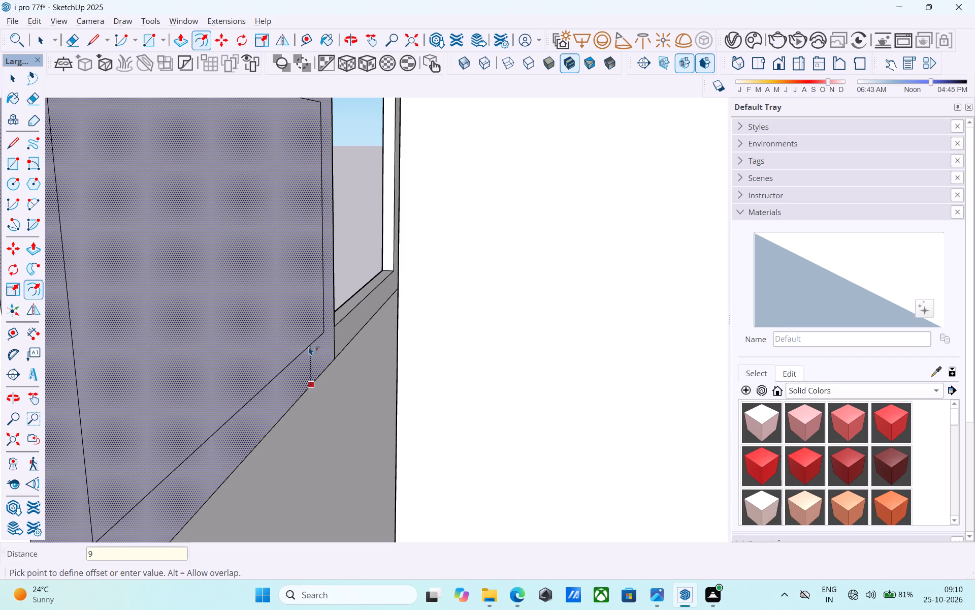
key(BackSpace)
text(6")
key(Return)
key(space)
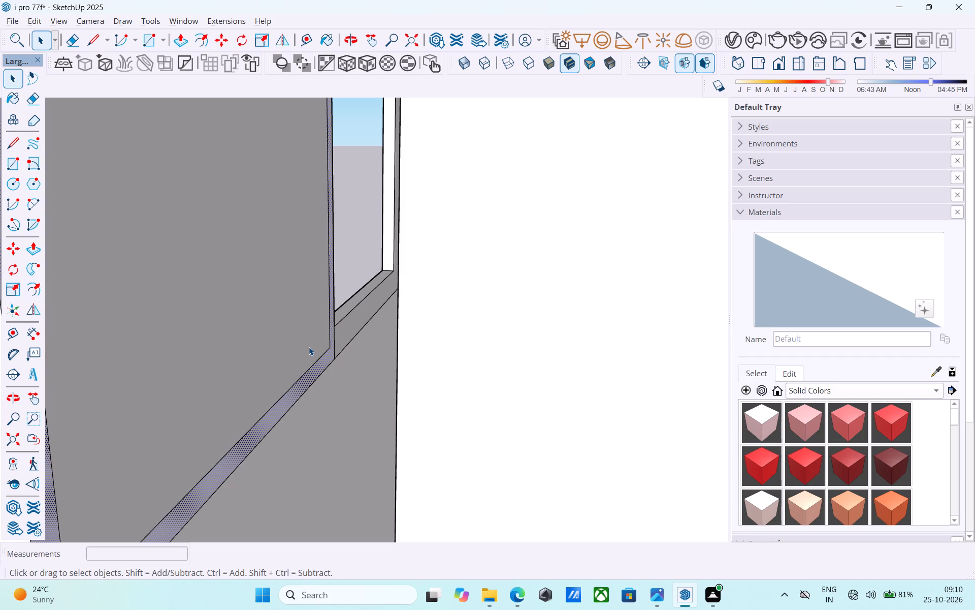
Erase the bottom edge of the offset outline near the cavity floor.
key(e)
drag(311, 375, 304, 370)
Extend both vertical sides of the offset outline down to the cavity floor with 6" lines.
scroll(336, 330, down, 8)
middle_drag(270, 392, 254, 380)
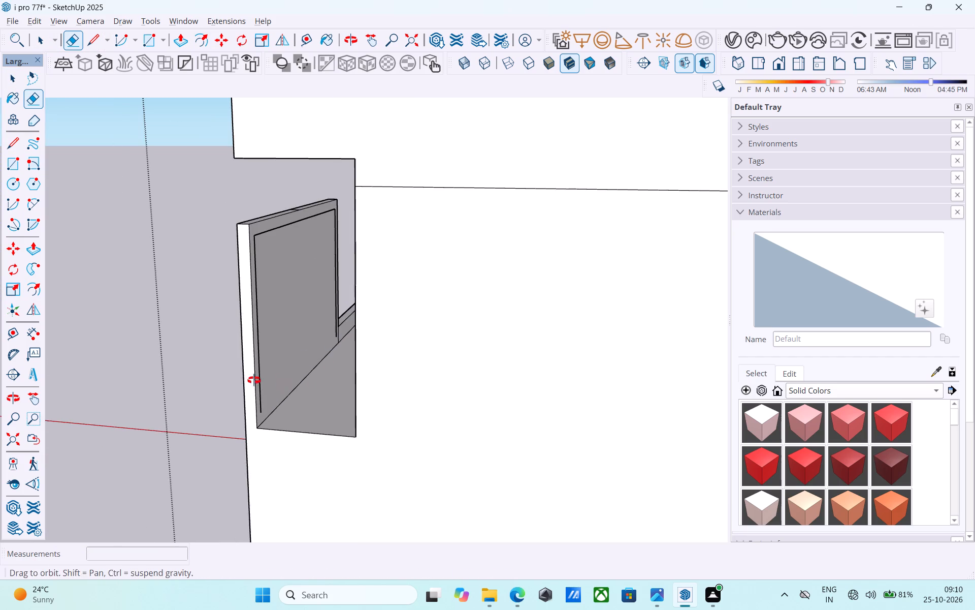
middle_drag(254, 380, 251, 378)
key(space)
scroll(257, 390, up, 6)
key(l)
scroll(261, 402, up, 4)
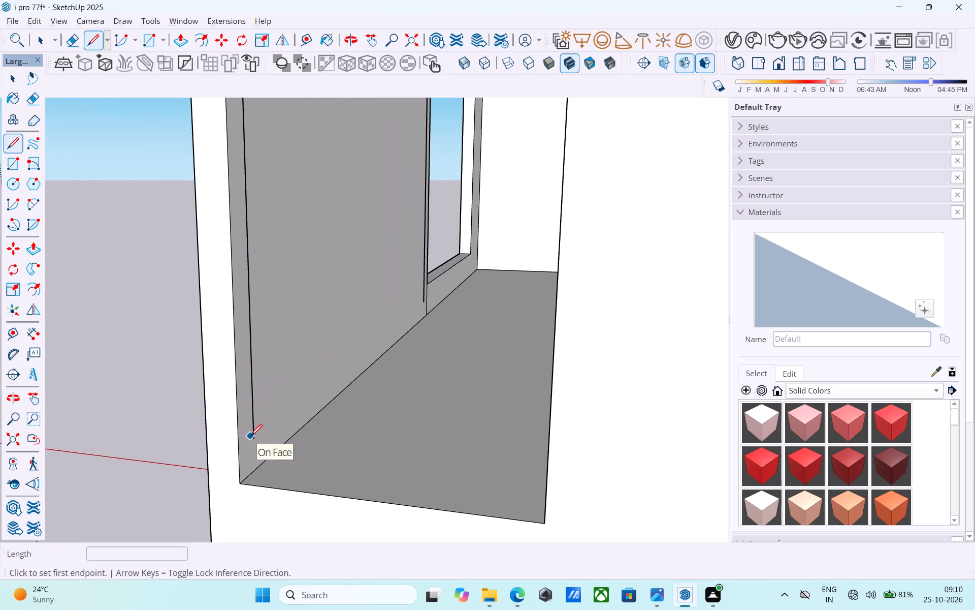
click(253, 437)
click(262, 465)
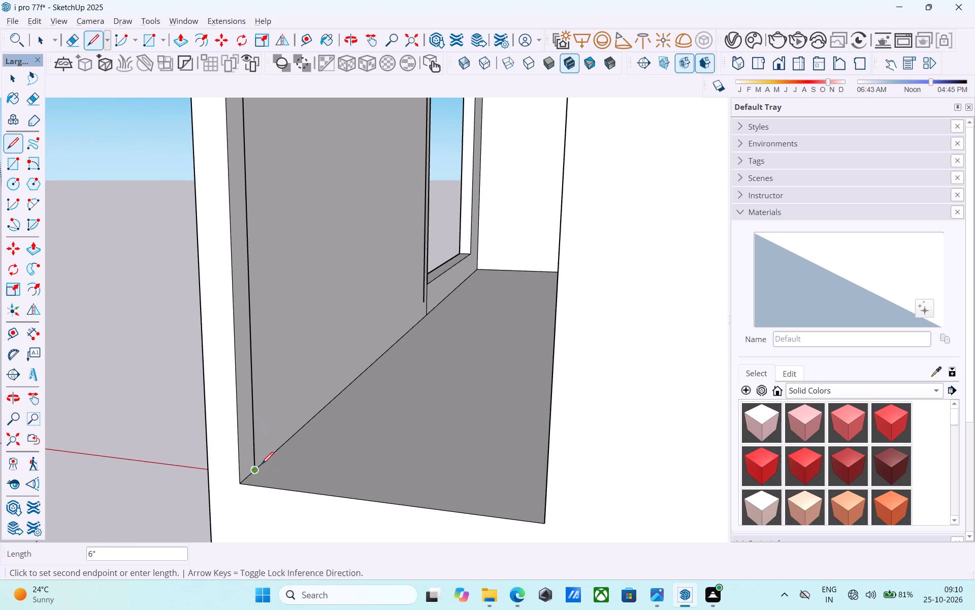
key(space)
middle_drag(436, 309, 431, 305)
key(l)
scroll(431, 305, up, 6)
click(412, 298)
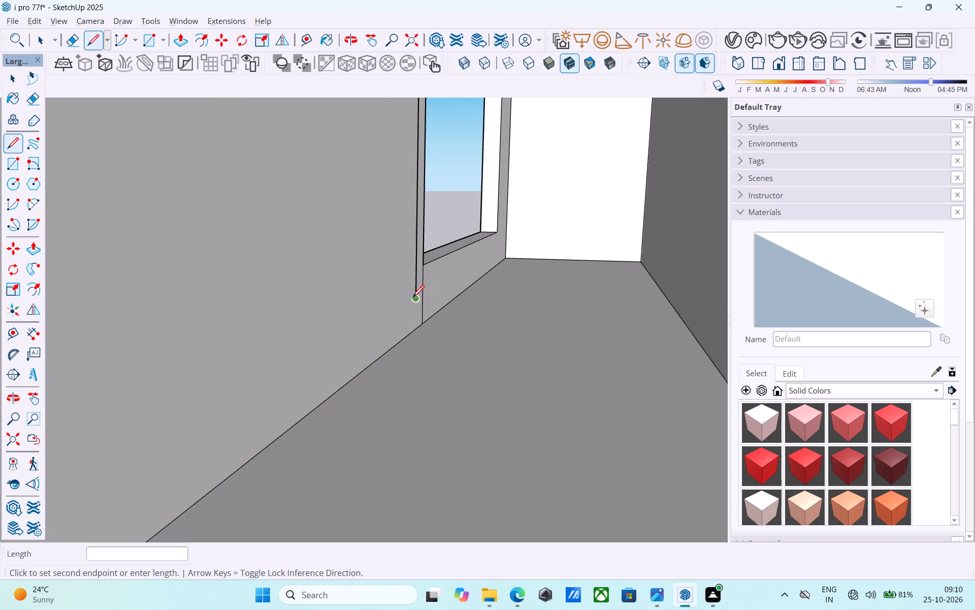
click(414, 328)
key(space)
Extrude the 6" border strip on the tall panel's inner face by 4' 3" across to the cavity's back wall.
scroll(414, 328, down, 13)
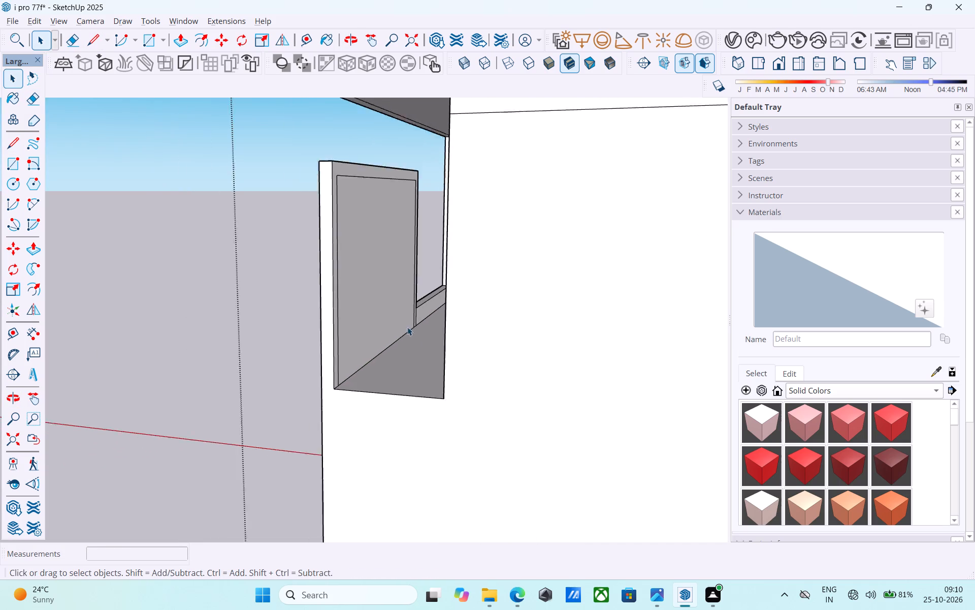
scroll(407, 327, down, 1)
middle_drag(404, 330, 377, 375)
scroll(239, 358, up, 7)
click(244, 365)
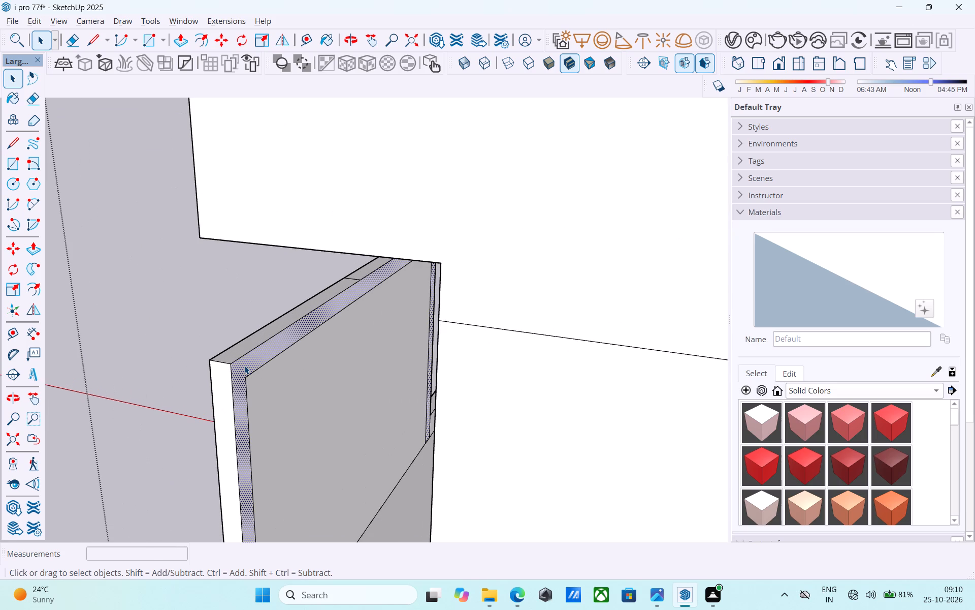
key(p)
click(245, 364)
middle_drag(324, 375, 545, 368)
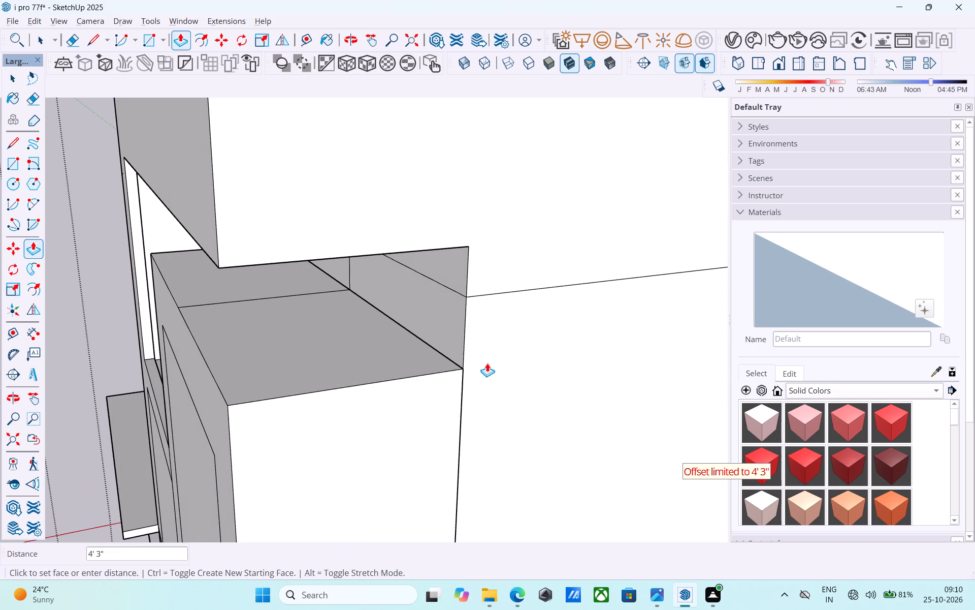
click(487, 363)
scroll(486, 359, down, 5)
key(space)
middle_drag(421, 366, 543, 347)
scroll(536, 339, down, 9)
middle_drag(429, 353, 485, 338)
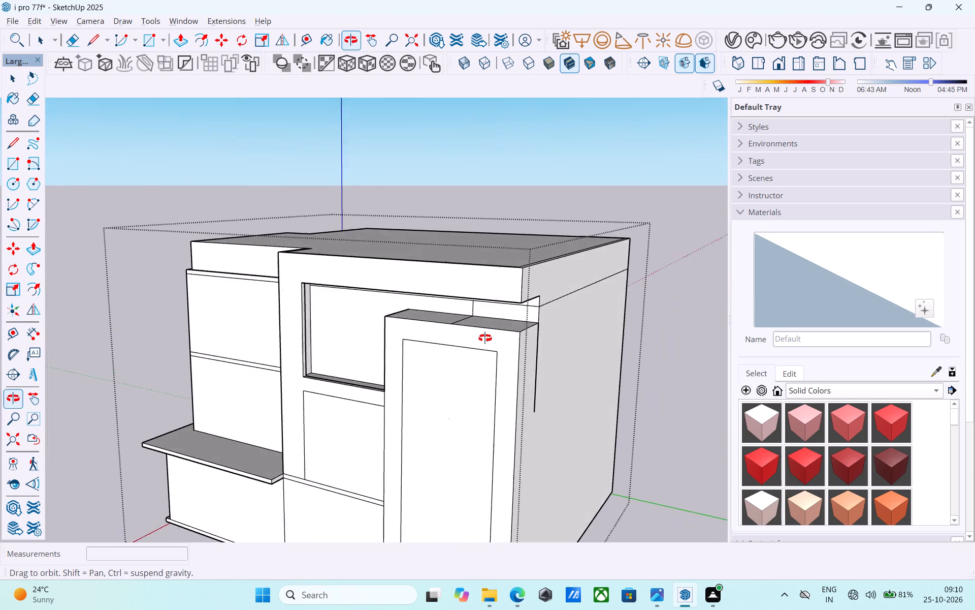
middle_drag(485, 338, 664, 340)
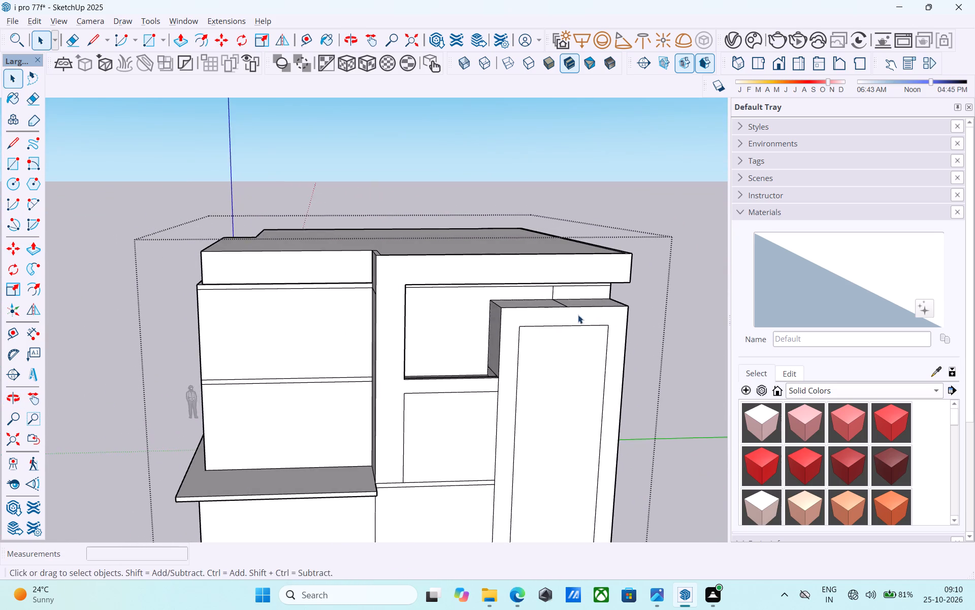
Erase the stray edge across the tall panel's top face and the short vertical edge on the wall above it.
middle_drag(576, 313, 558, 347)
scroll(558, 344, up, 9)
key(e)
drag(522, 365, 506, 365)
middle_drag(505, 364, 487, 309)
scroll(488, 311, up, 3)
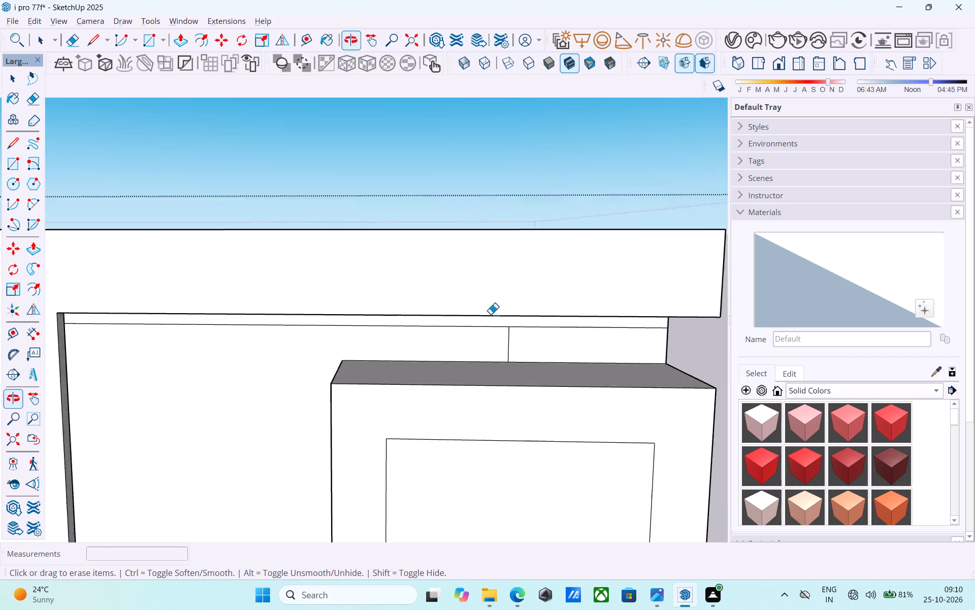
scroll(491, 314, up, 2)
drag(518, 348, 509, 344)
scroll(507, 347, down, 5)
key(space)
Push the inner left side face of the upper front opening back flush with the outer frame's side strip.
middle_drag(504, 360, 566, 287)
scroll(563, 283, down, 5)
middle_drag(425, 376, 425, 377)
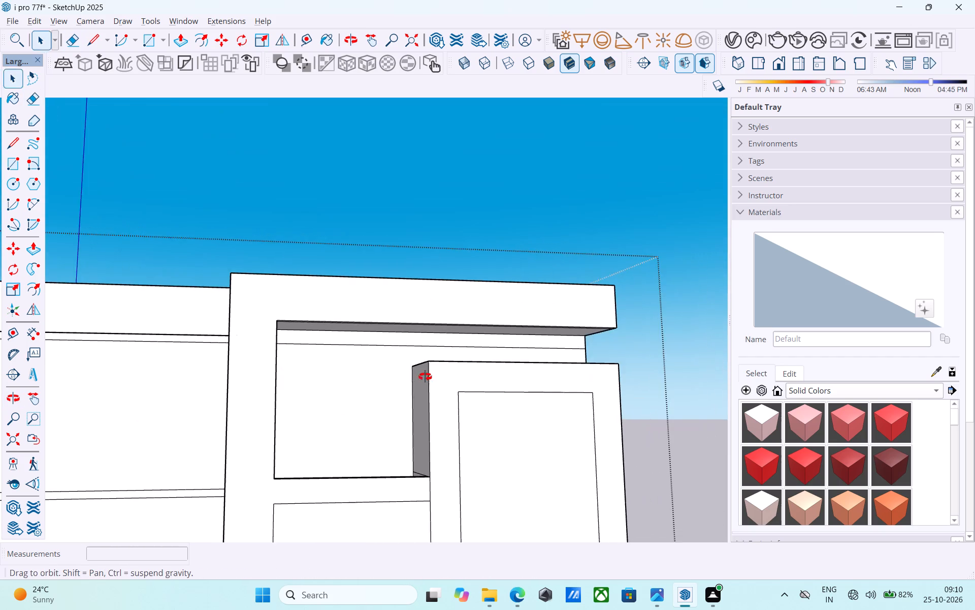
middle_drag(425, 377, 485, 385)
scroll(407, 313, down, 5)
middle_drag(444, 415, 451, 466)
scroll(450, 466, up, 13)
scroll(459, 432, down, 4)
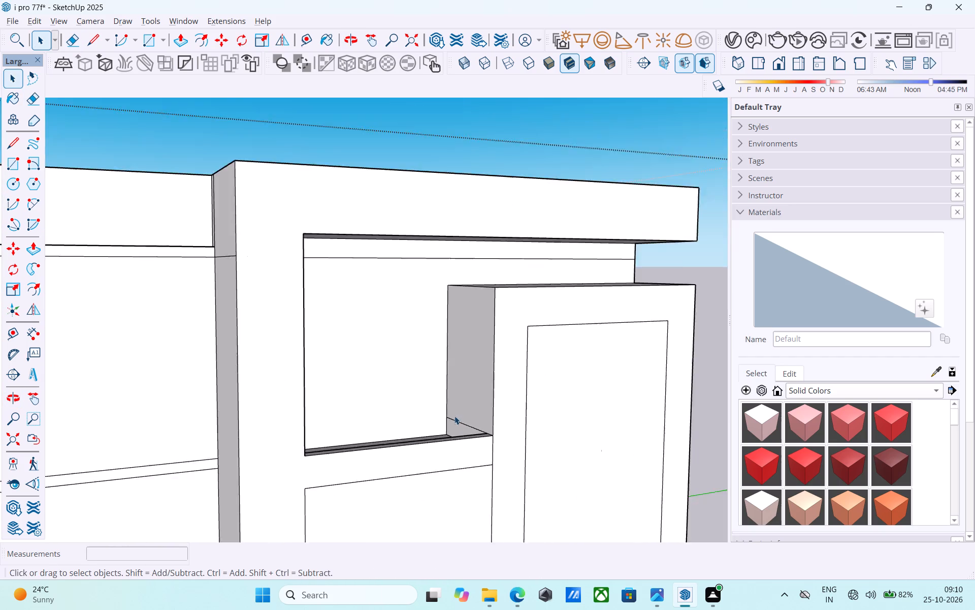
scroll(454, 416, down, 1)
middle_drag(449, 419, 399, 489)
scroll(440, 327, down, 11)
middle_drag(399, 447, 346, 474)
scroll(341, 469, up, 12)
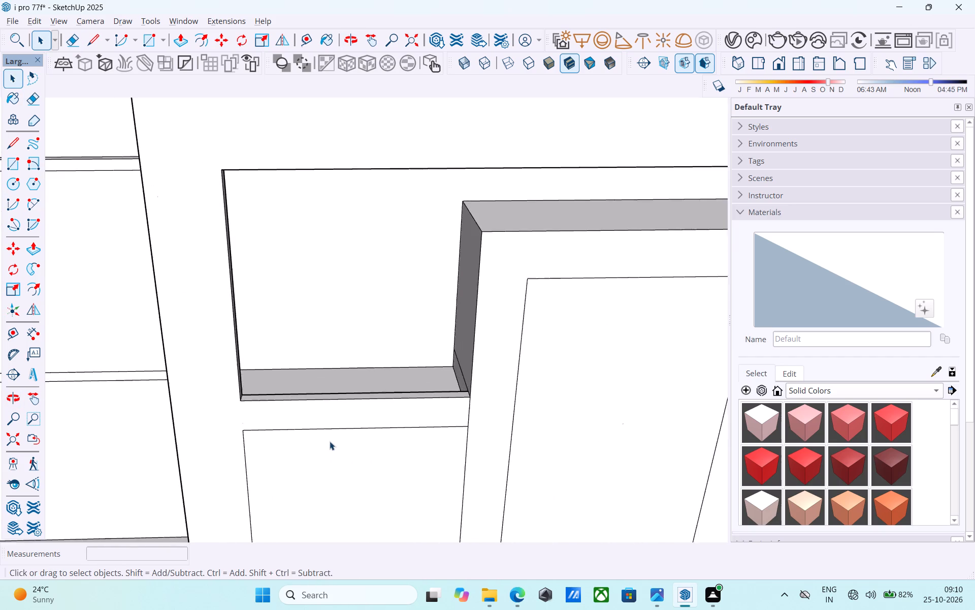
scroll(330, 441, up, 1)
middle_drag(281, 450, 86, 478)
scroll(273, 389, up, 4)
scroll(274, 388, down, 5)
middle_drag(276, 398, 310, 374)
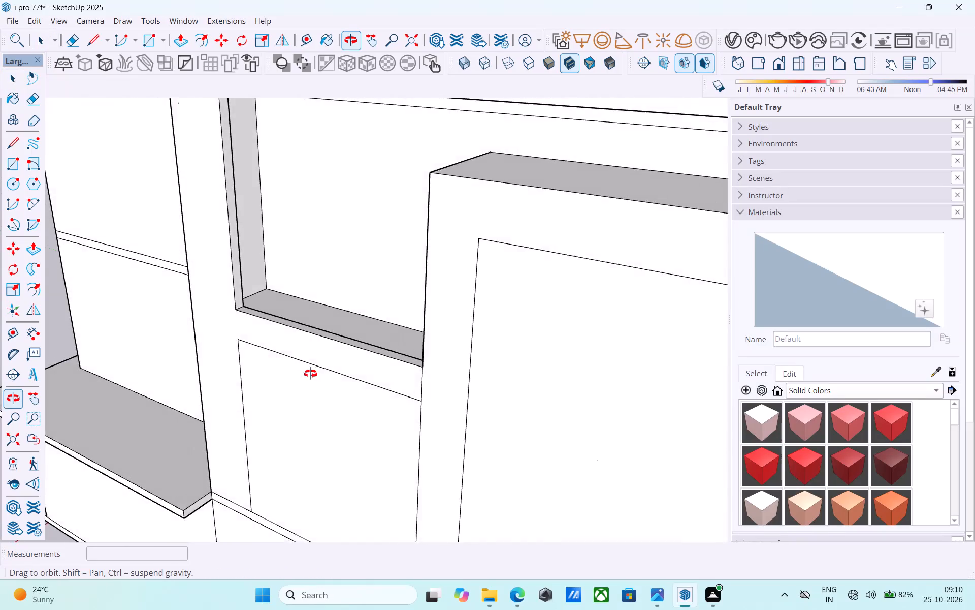
middle_drag(310, 374, 261, 387)
scroll(234, 295, up, 4)
click(229, 289)
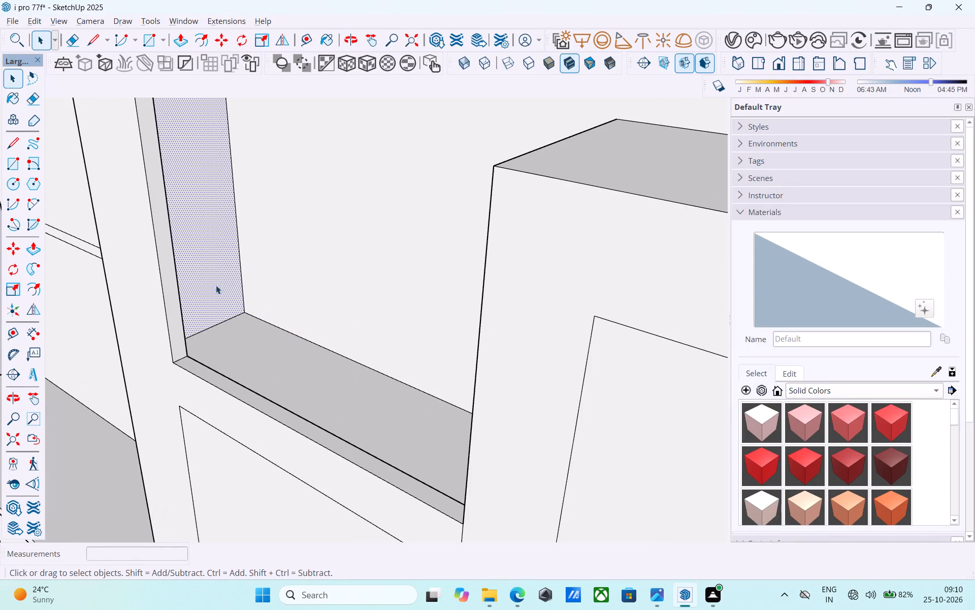
key(p)
click(210, 281)
click(169, 290)
key(space)
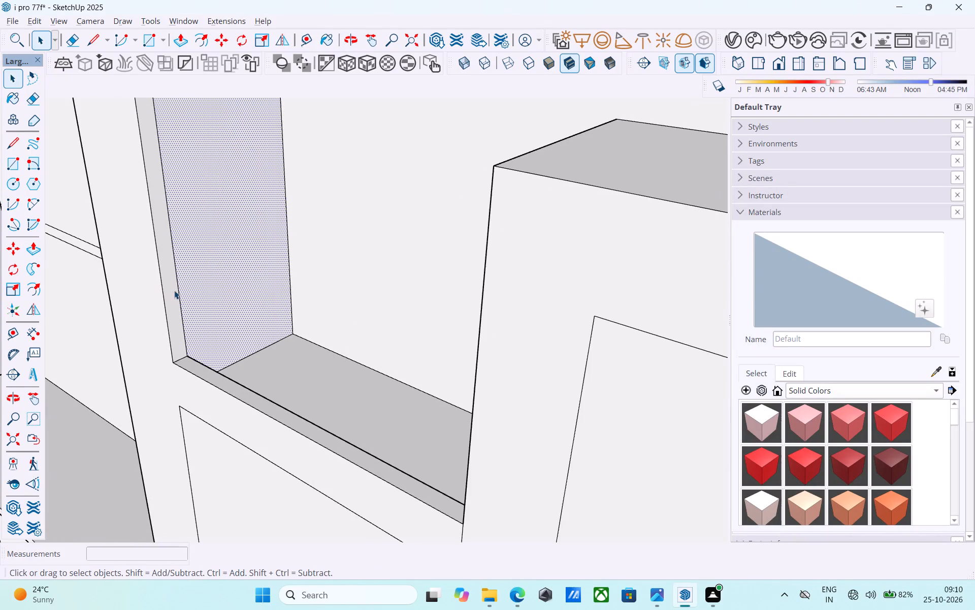
Erase the vertical seam between the opening's left side face and the outer frame strip.
key(e)
drag(177, 283, 182, 283)
scroll(182, 280, down, 5)
middle_drag(184, 288, 364, 288)
key(space)
Push the upper opening's floor face down flush with the front sill strip.
scroll(283, 226, down, 5)
middle_drag(248, 292, 357, 284)
scroll(331, 238, down, 5)
middle_drag(332, 249, 336, 317)
scroll(338, 335, up, 6)
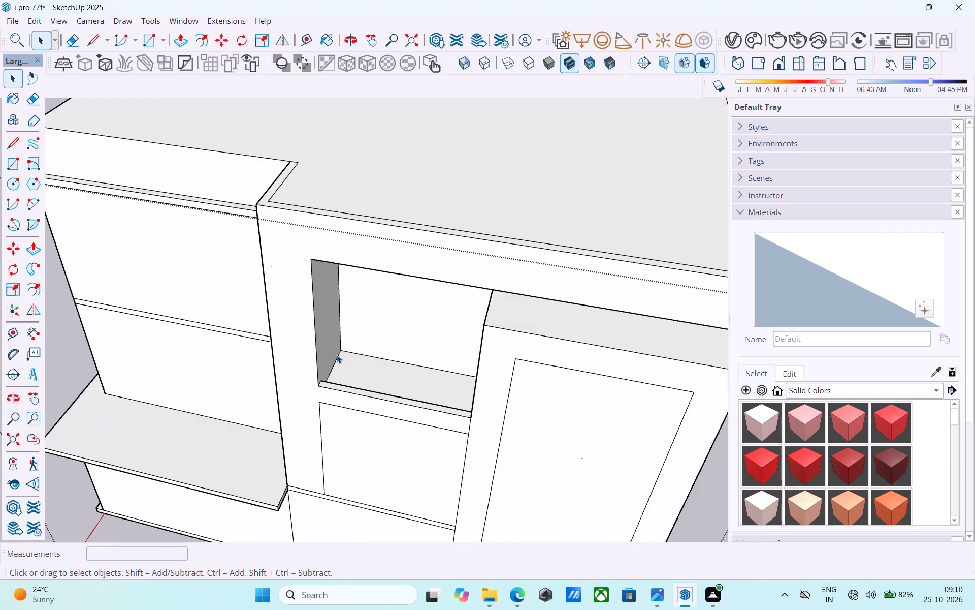
click(347, 365)
key(p)
scroll(355, 372, up, 4)
click(357, 372)
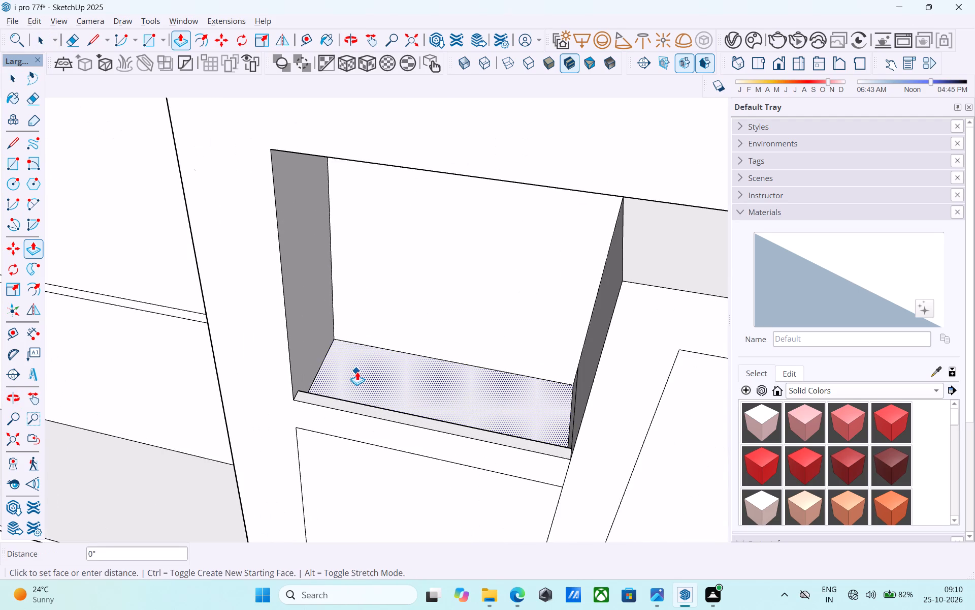
click(339, 402)
key(space)
Erase the seam between the opening's floor and the front sill strip.
scroll(340, 394, up, 3)
key(e)
click(339, 398)
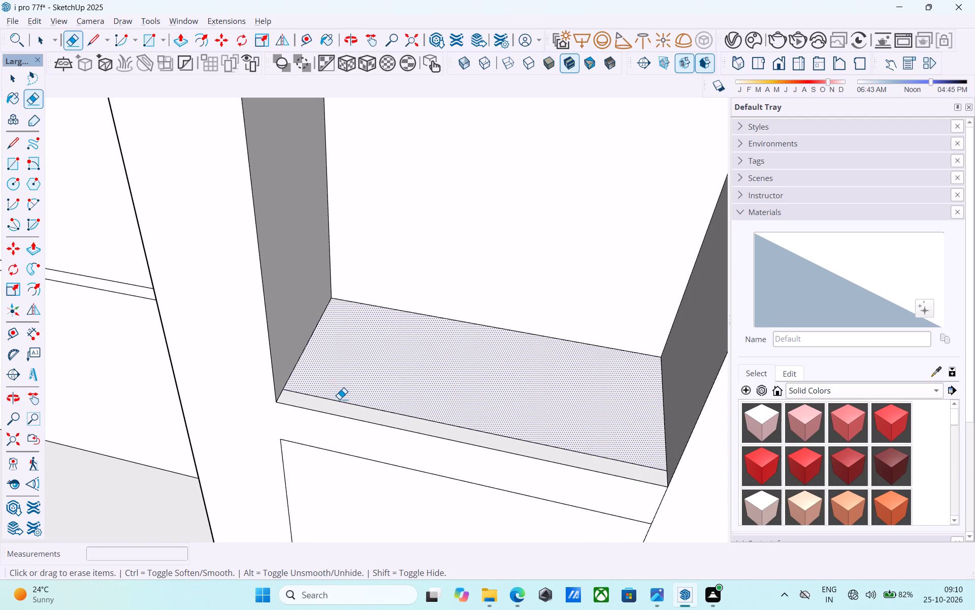
drag(339, 399, 339, 404)
key(space)
Erase the horizontal line segments running across the upper opening's back wall and above the tall panel.
scroll(337, 401, down, 6)
middle_drag(336, 402, 395, 199)
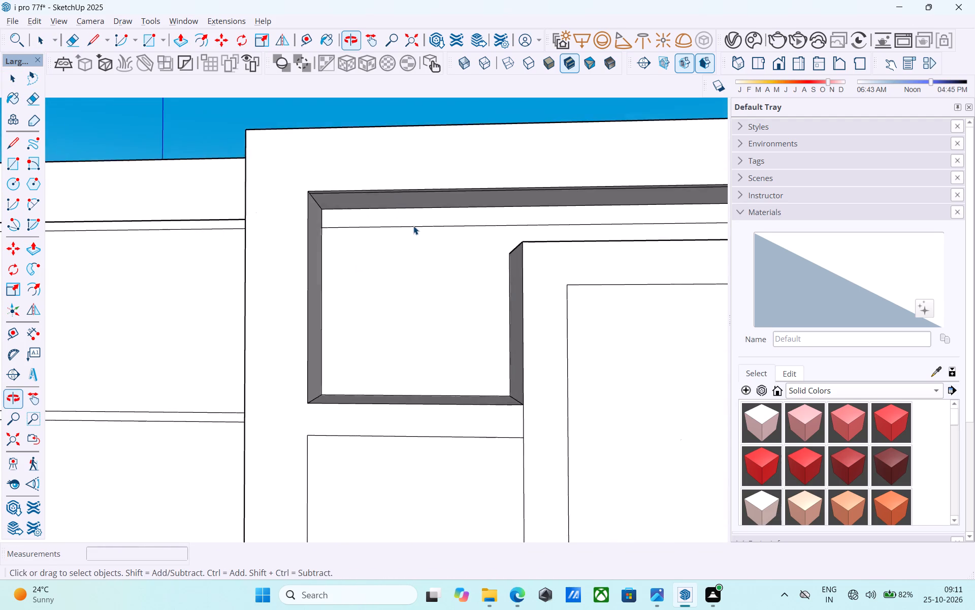
scroll(414, 226, up, 6)
key(e)
drag(414, 224, 414, 239)
scroll(365, 240, down, 12)
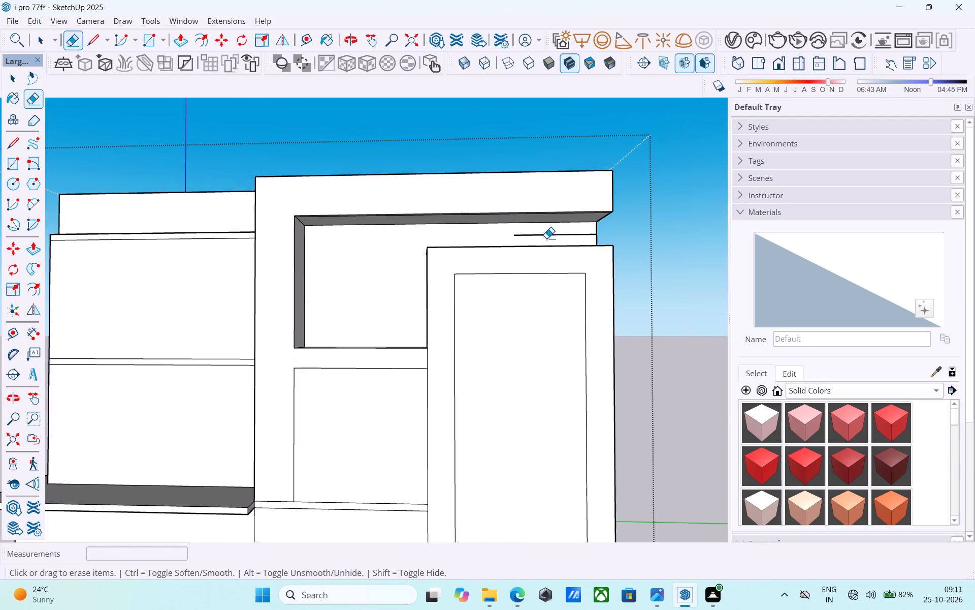
scroll(546, 238, up, 2)
scroll(546, 238, down, 1)
scroll(546, 238, up, 2)
click(548, 229)
click(549, 233)
Erase the vertical edge on the building's side wall at the rear of the tall panel.
middle_drag(506, 240, 311, 250)
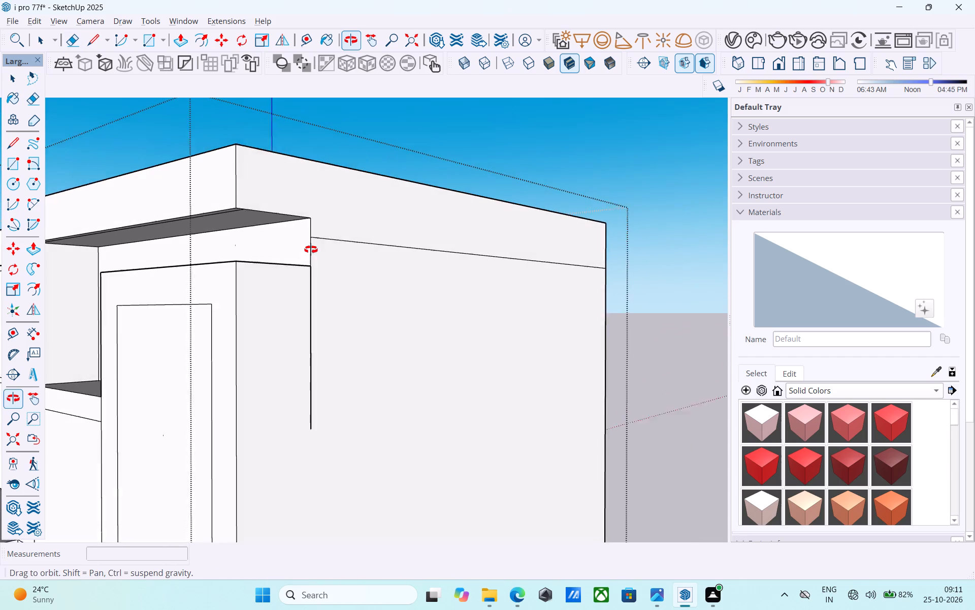
middle_drag(311, 250, 316, 251)
drag(303, 322, 355, 317)
scroll(368, 303, down, 7)
key(space)
Draw a vertical line on the side wall from the tall panel's rear top corner down to the building's base.
middle_drag(344, 313, 350, 315)
key(l)
click(346, 285)
scroll(357, 250, down, 7)
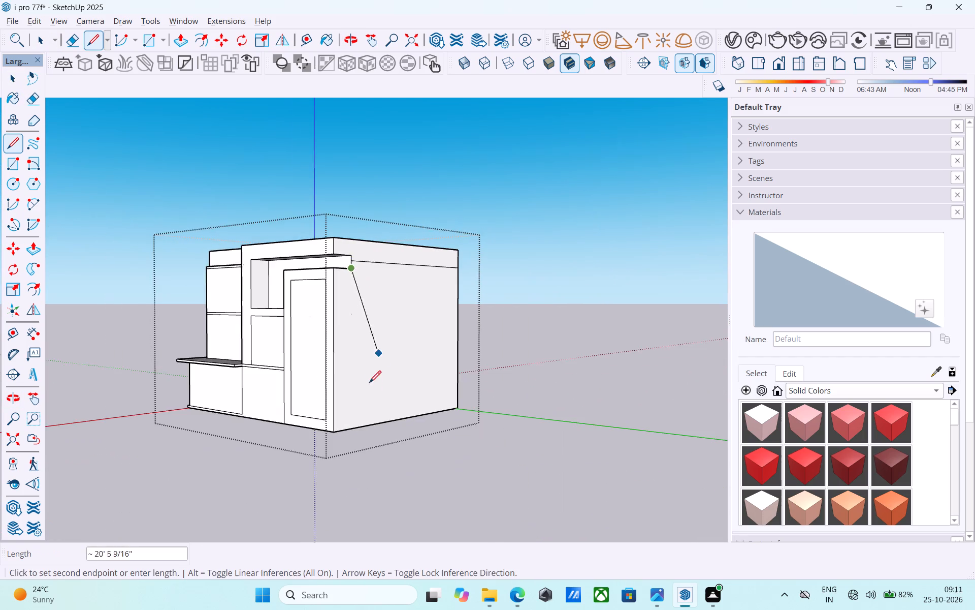
scroll(361, 415, up, 6)
click(350, 436)
key(space)
Examine the building from above and the front facade with its opening and tall panel.
scroll(373, 330, down, 6)
middle_drag(374, 305, 408, 421)
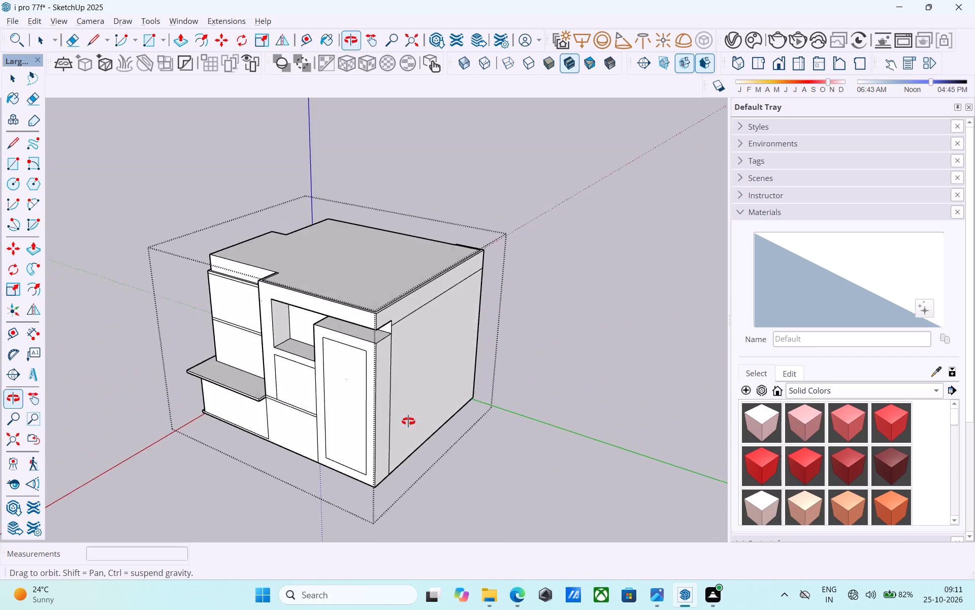
middle_drag(408, 421, 408, 421)
scroll(393, 373, up, 6)
middle_drag(385, 341, 624, 226)
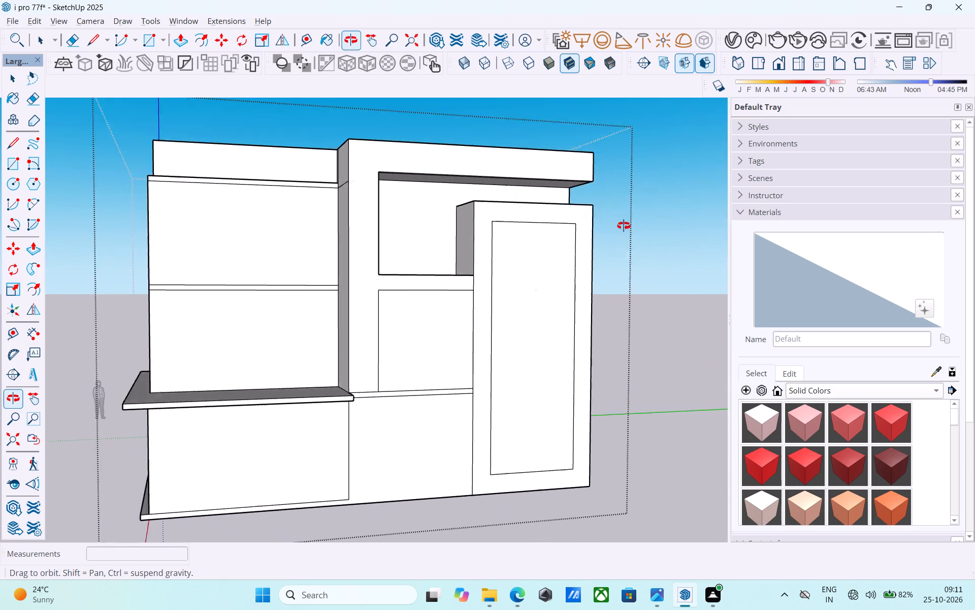
middle_drag(624, 226, 609, 225)
middle_drag(549, 234, 538, 227)
scroll(510, 262, up, 4)
scroll(469, 280, down, 4)
middle_drag(464, 281, 456, 300)
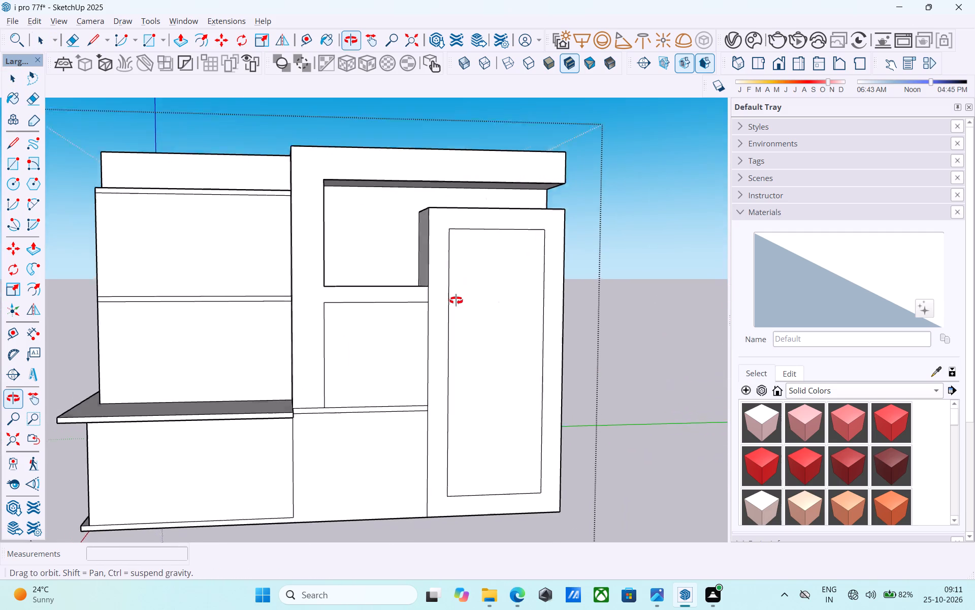
middle_drag(456, 300, 462, 304)
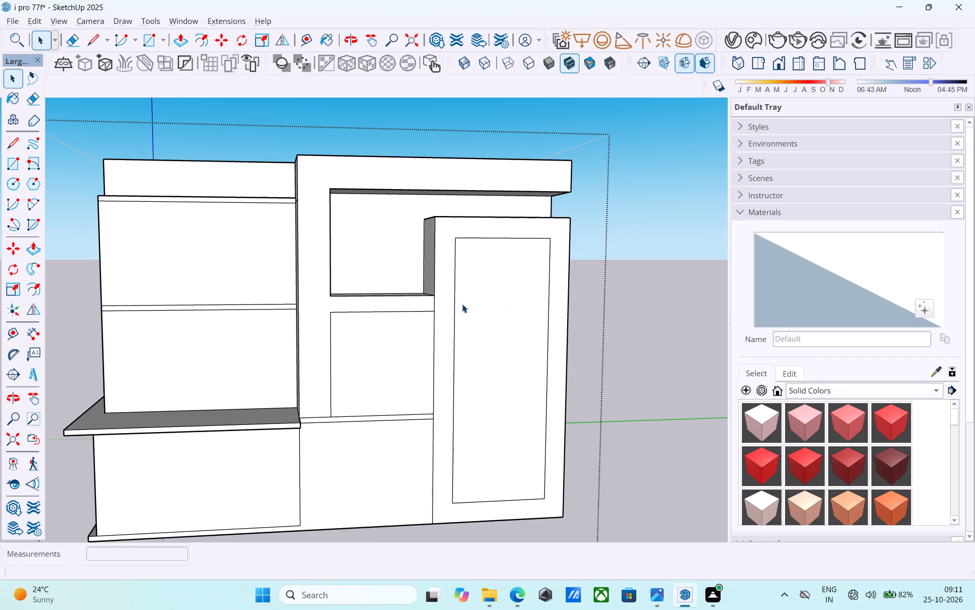
Push the framed inner face of the tall panel inward by 5".
scroll(462, 303, up, 5)
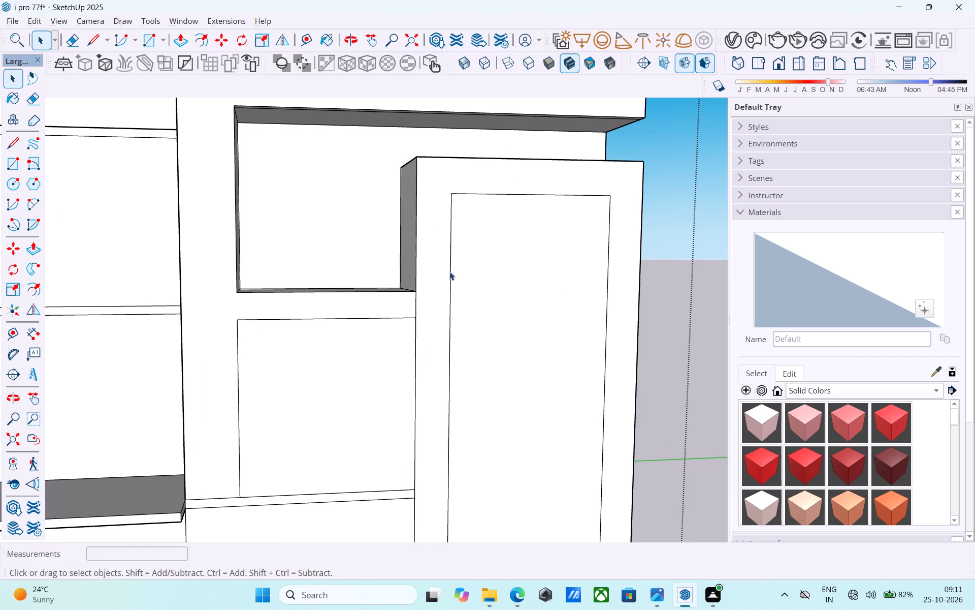
scroll(452, 266, up, 4)
scroll(451, 266, down, 9)
middle_drag(462, 301, 462, 308)
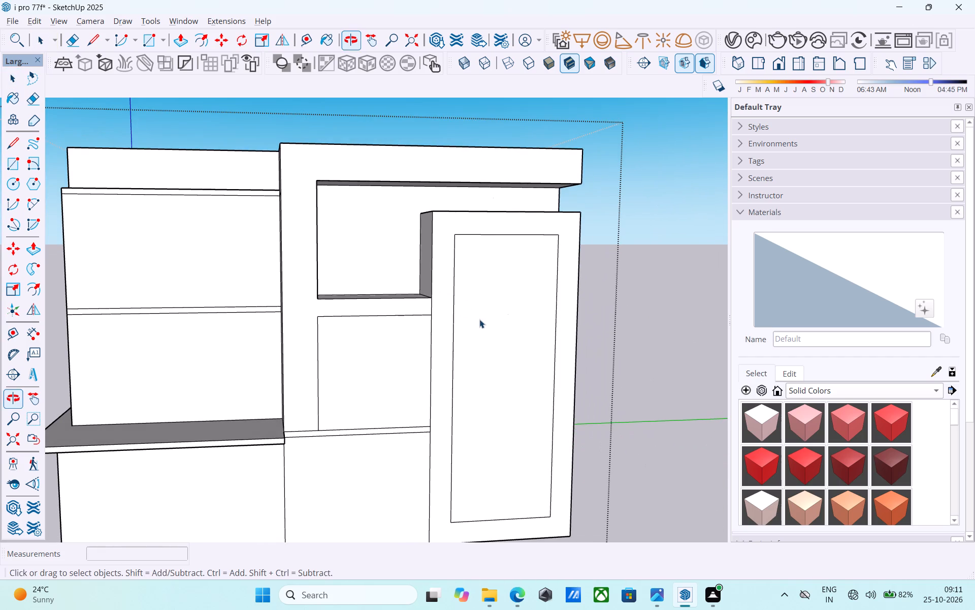
click(480, 319)
key(p)
click(481, 320)
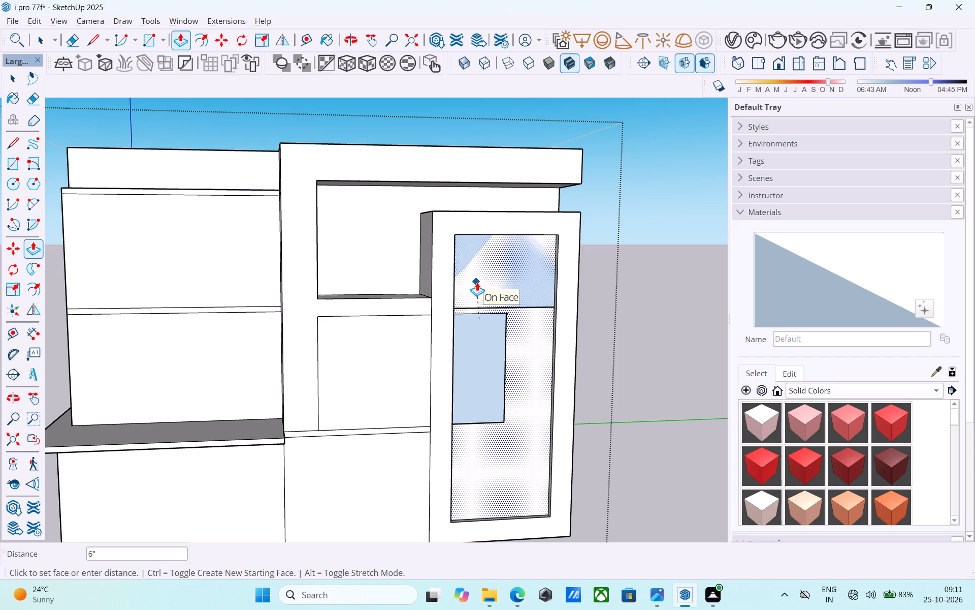
text(5")
key(Return)
key(space)
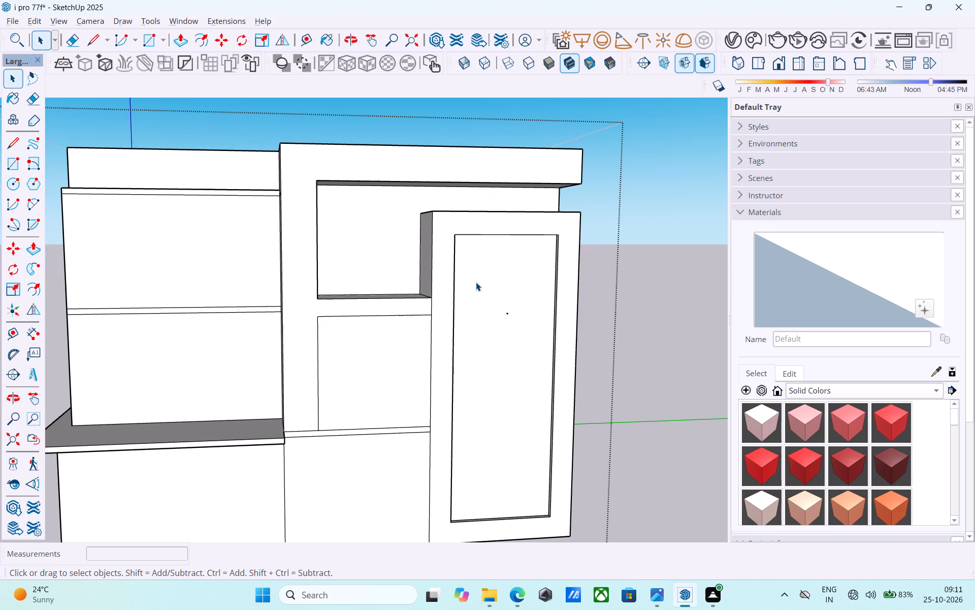
Erase the stray short edge in the middle of the tall panel's recessed face.
scroll(475, 292, up, 1)
middle_drag(463, 304, 419, 384)
scroll(462, 481, up, 10)
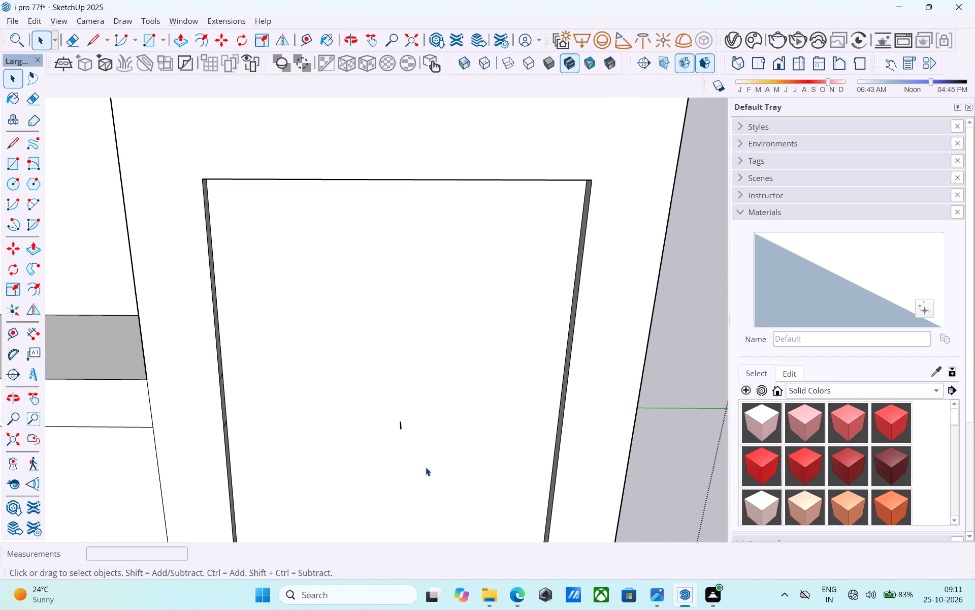
key(e)
drag(402, 431, 395, 426)
key(space)
Copy the recess's upper left corner edge 4' along the top reveal and divide that distance into 9 equal parts.
scroll(406, 426, down, 6)
middle_drag(408, 426, 424, 287)
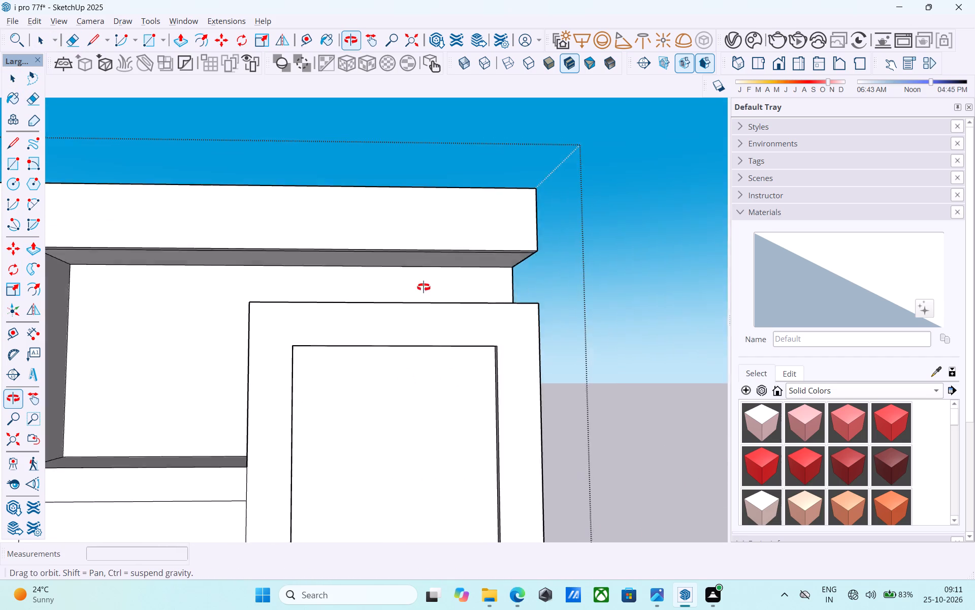
middle_drag(424, 287, 408, 260)
scroll(405, 257, down, 5)
middle_drag(391, 408, 381, 337)
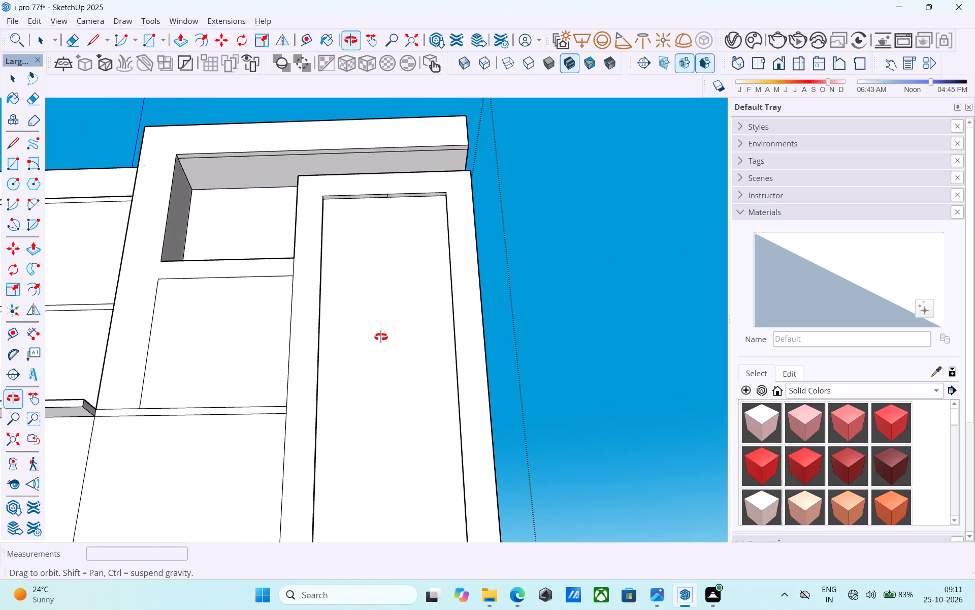
middle_drag(381, 337, 405, 339)
scroll(379, 312, down, 5)
middle_drag(365, 319, 305, 304)
scroll(323, 270, up, 4)
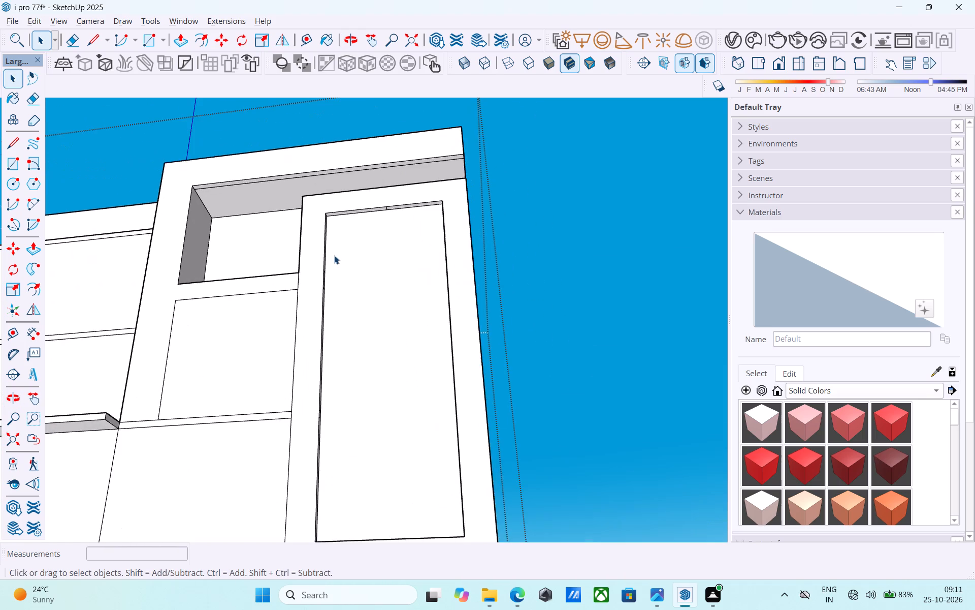
scroll(333, 235, up, 19)
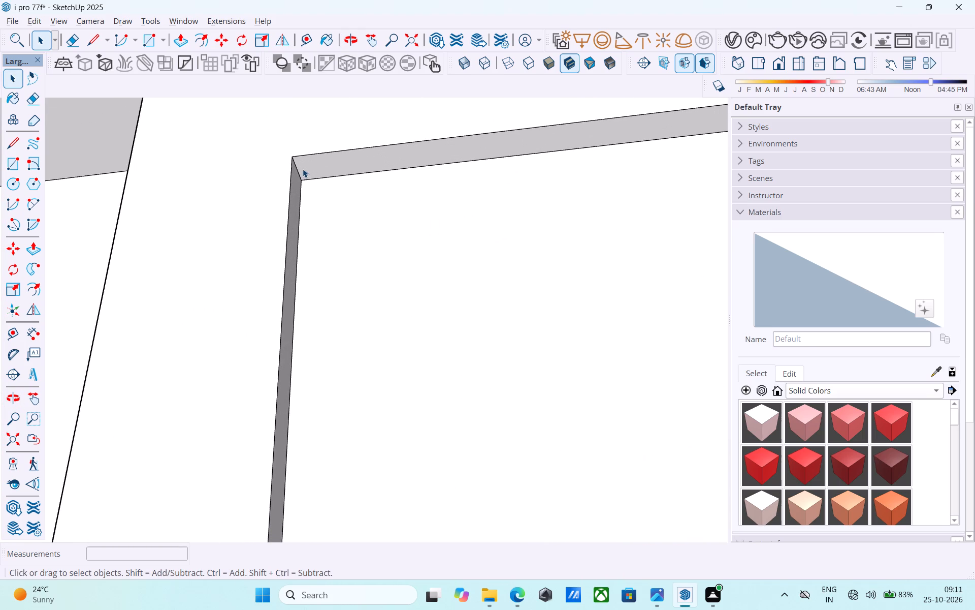
click(298, 169)
key(m)
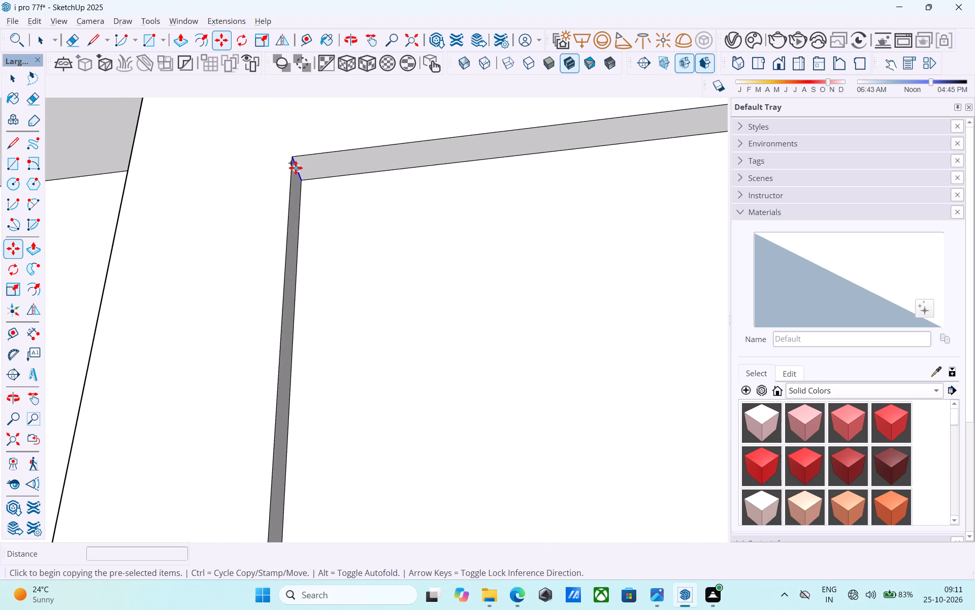
click(294, 156)
scroll(299, 159, down, 5)
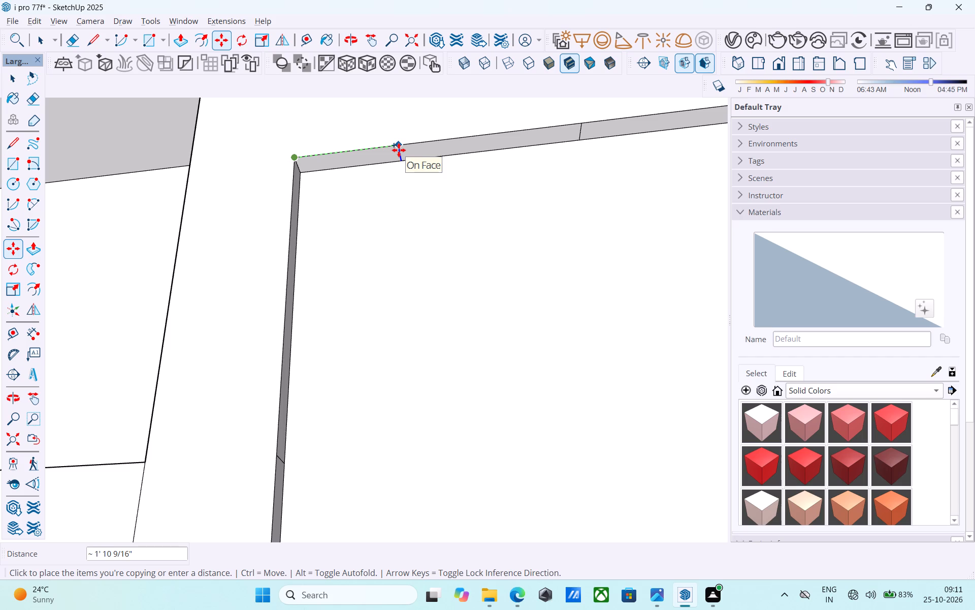
text(4')
key(Return)
key(slash)
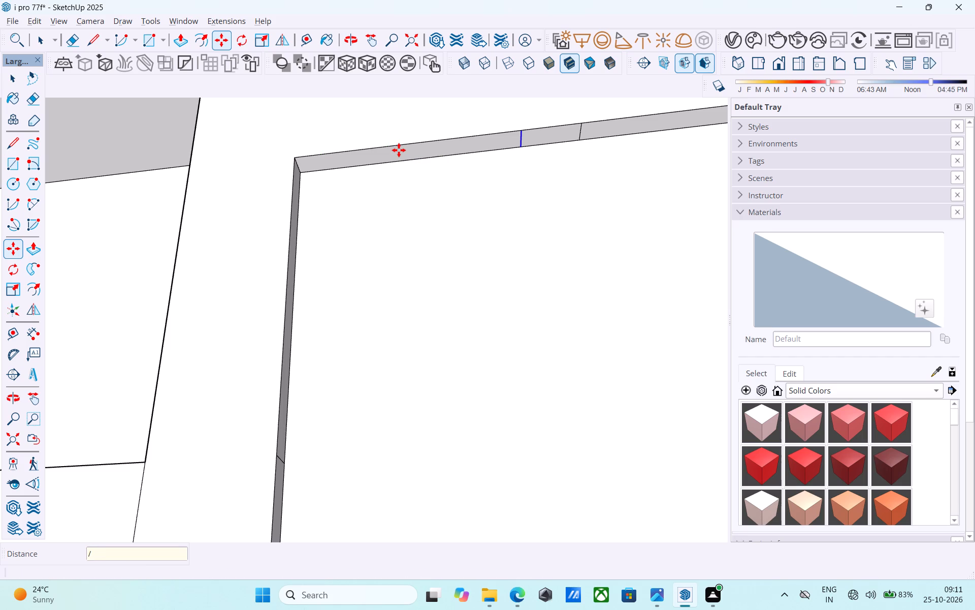
key(9)
key(Return)
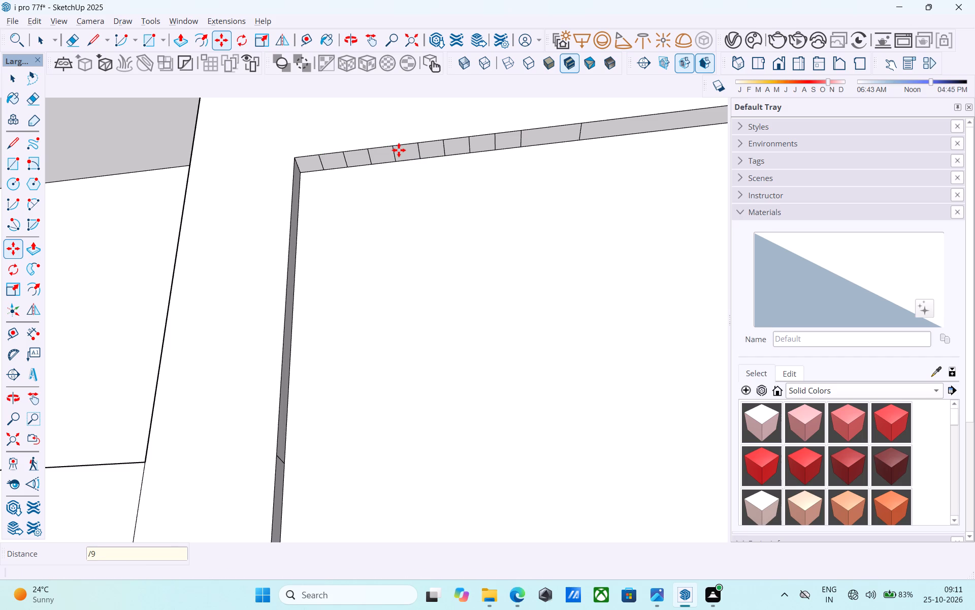
key(space)
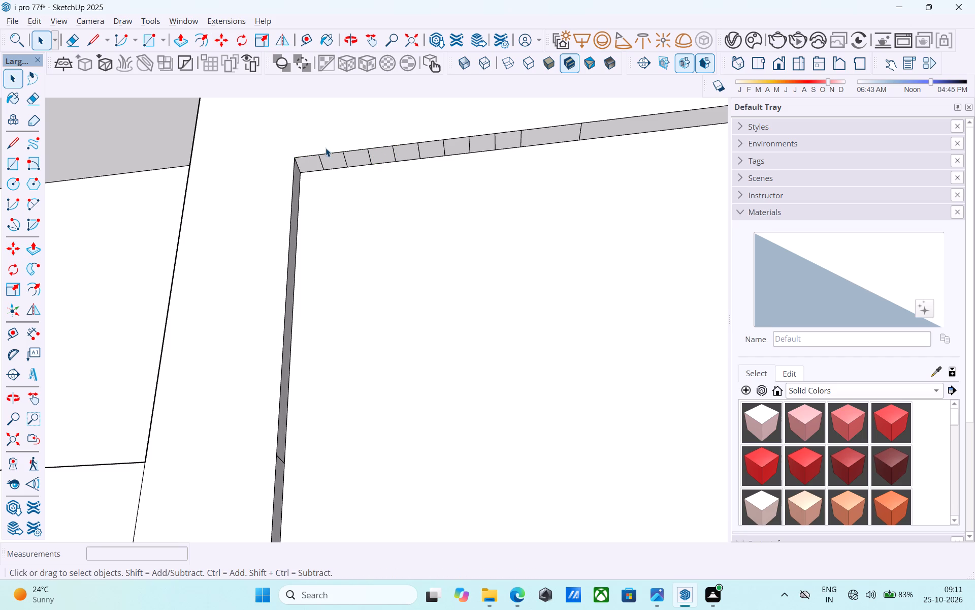
Push/Pull the second division of the recess's top reveal 26' down to the recess's bottom to form the first slat.
click(336, 157)
key(p)
click(336, 157)
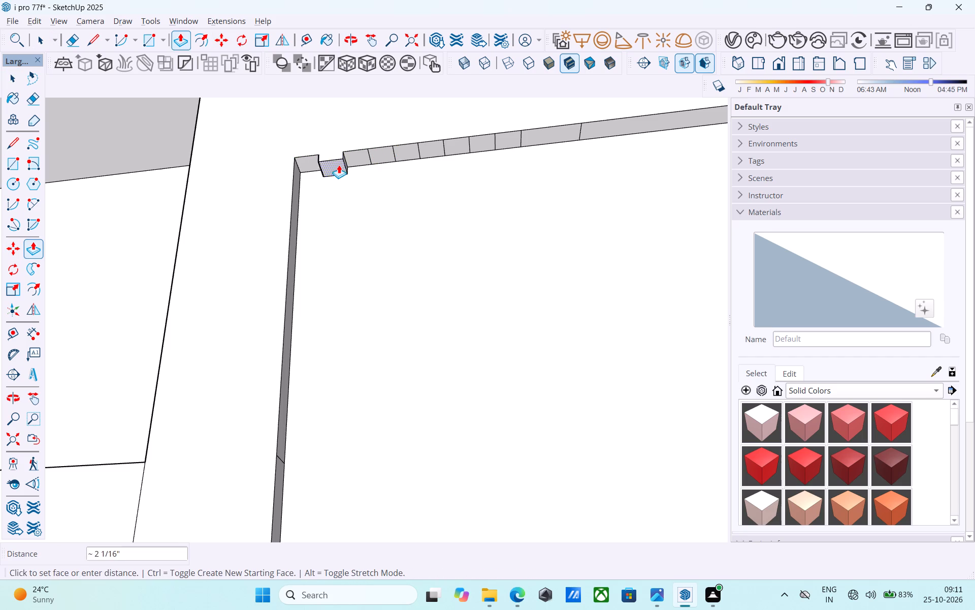
scroll(339, 165, down, 16)
middle_drag(341, 188, 327, 283)
scroll(330, 274, down, 2)
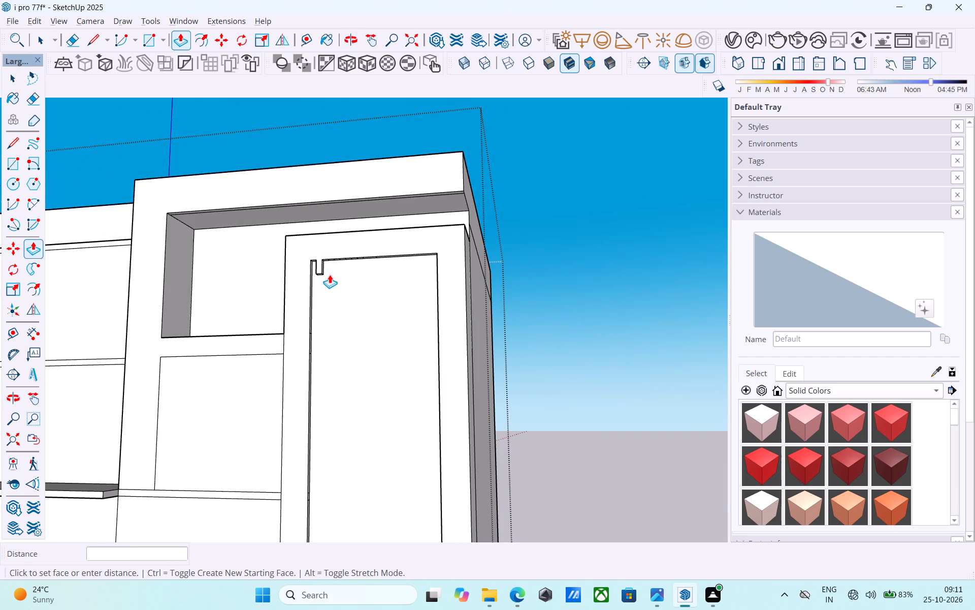
scroll(330, 274, down, 10)
middle_drag(345, 332, 330, 442)
scroll(330, 443, up, 14)
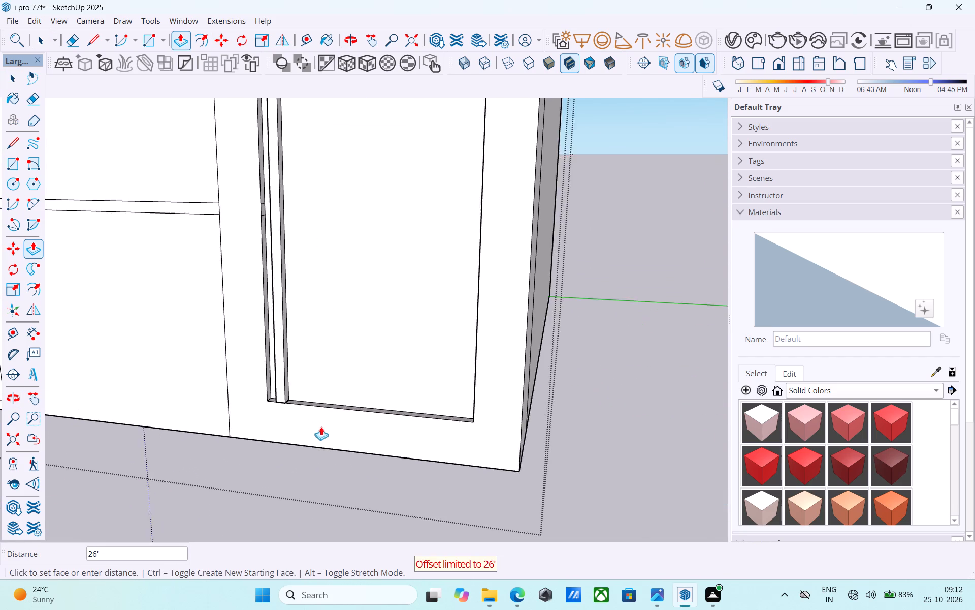
scroll(321, 426, up, 5)
click(305, 398)
Repeat the 26' Push/Pull on the next three alternate divisions of the top reveal to form three more slats.
scroll(332, 324, down, 6)
middle_drag(335, 317, 321, 418)
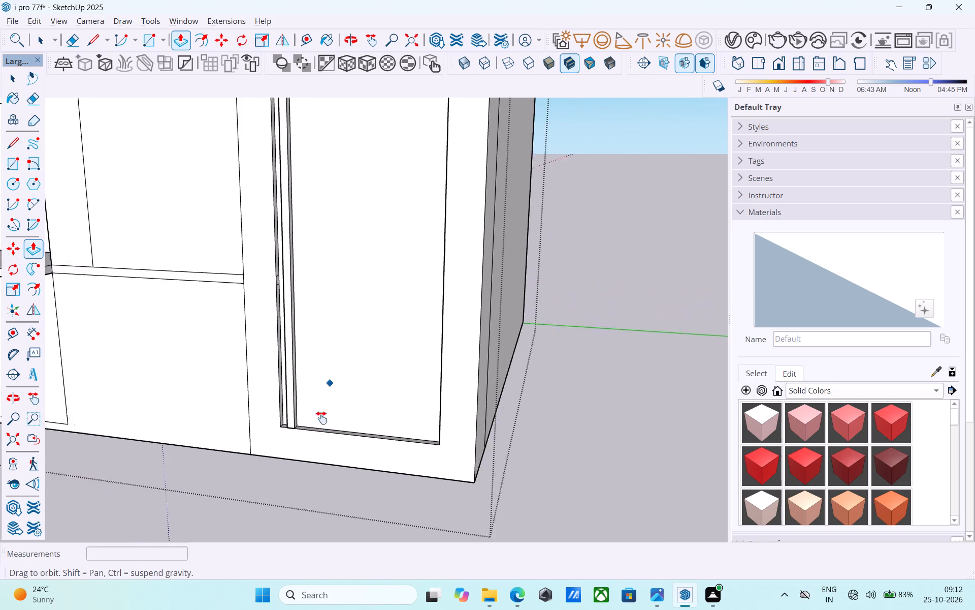
middle_drag(321, 418, 317, 482)
scroll(343, 338, down, 1)
scroll(344, 334, up, 1)
scroll(345, 328, down, 4)
shift+middle_drag(350, 299, 341, 443)
scroll(353, 262, up, 3)
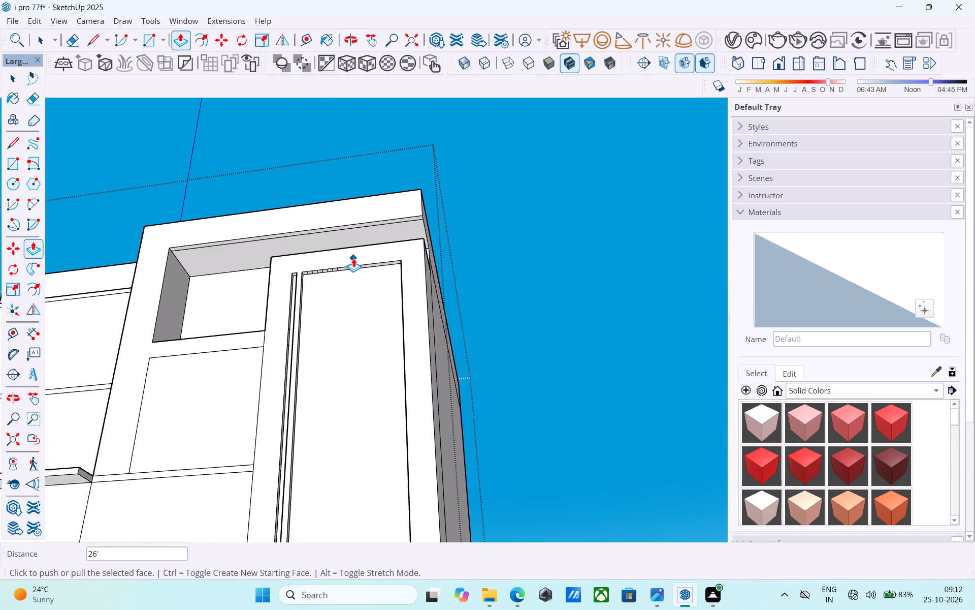
scroll(353, 258, up, 19)
key(space)
click(266, 278)
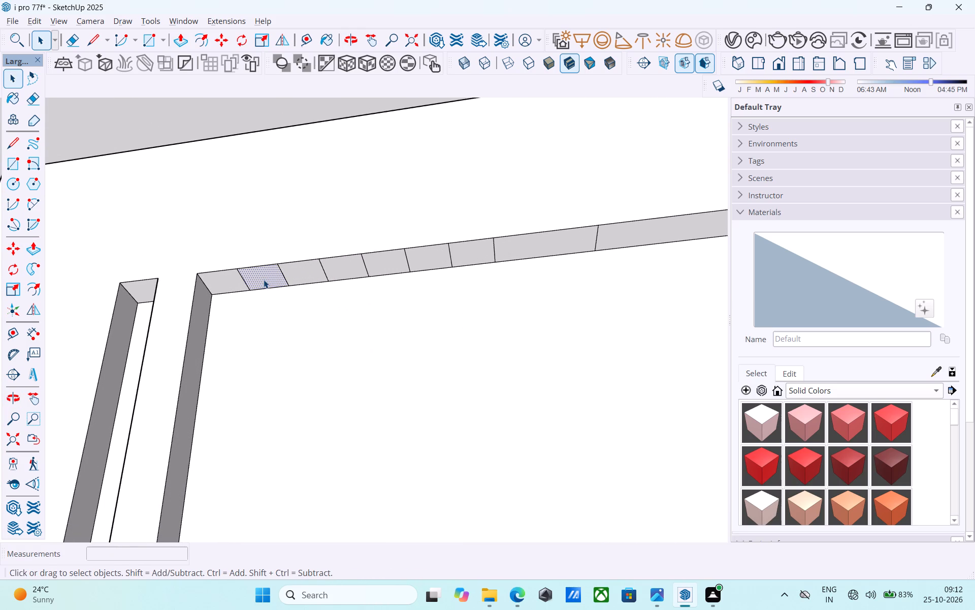
key(p)
double_click(264, 280)
double_click(352, 259)
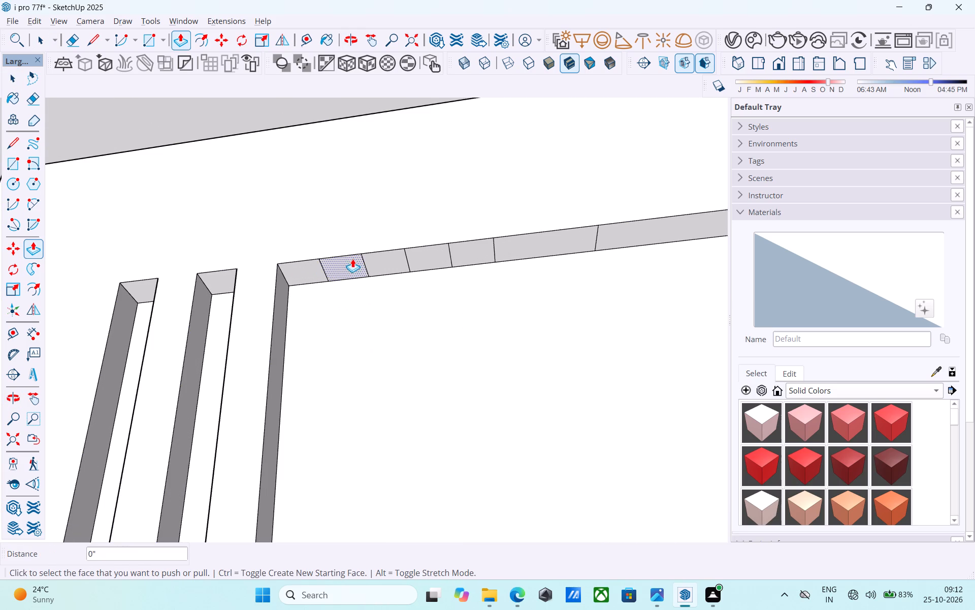
double_click(425, 258)
key(space)
Draw a line across the tops of the four slats along the recess's upper edge.
scroll(426, 257, down, 11)
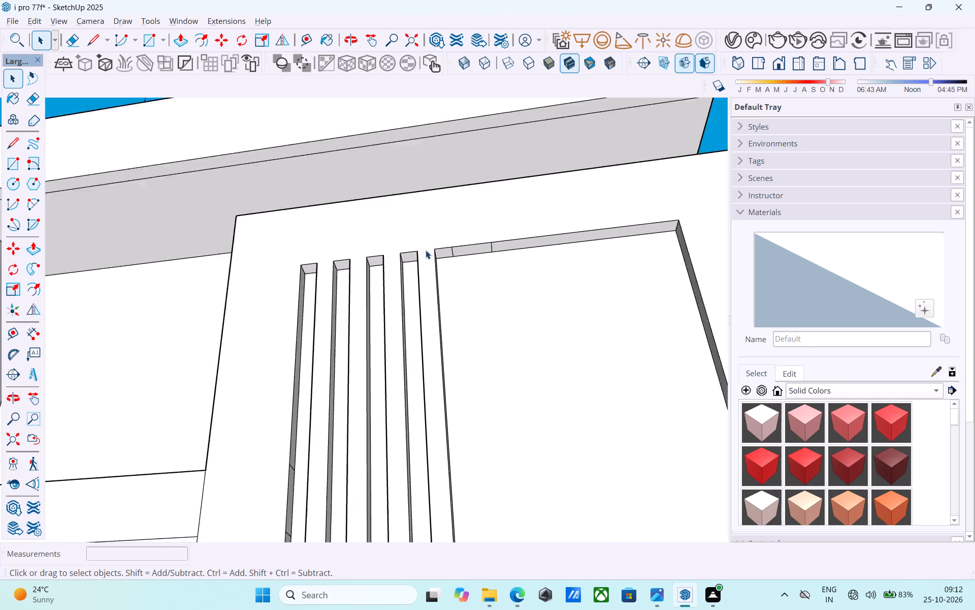
scroll(426, 250, down, 12)
middle_drag(415, 256, 406, 340)
scroll(419, 284, down, 3)
scroll(422, 284, up, 1)
scroll(422, 284, down, 3)
middle_drag(442, 321, 448, 382)
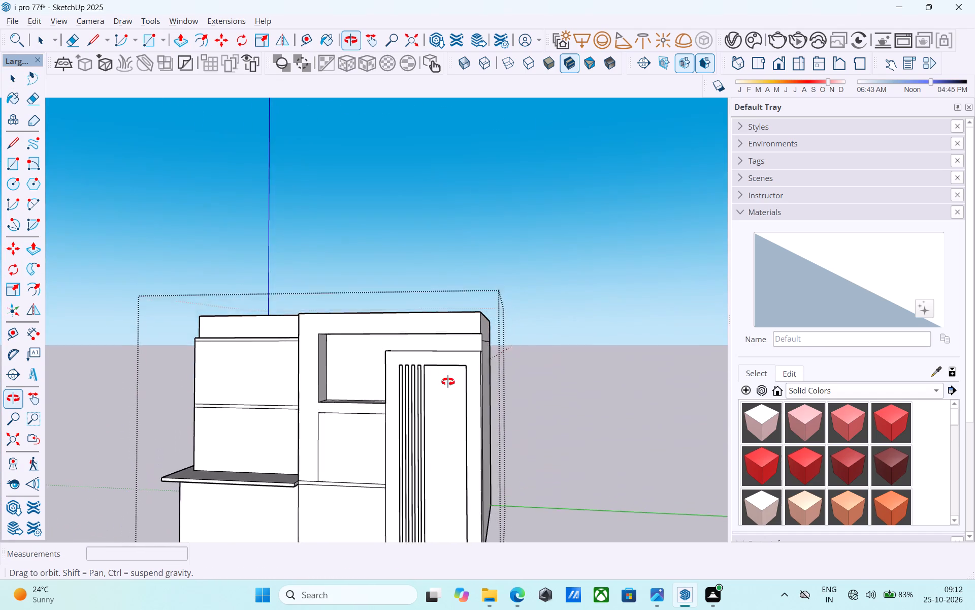
middle_drag(448, 382, 480, 388)
scroll(443, 375, up, 16)
key(l)
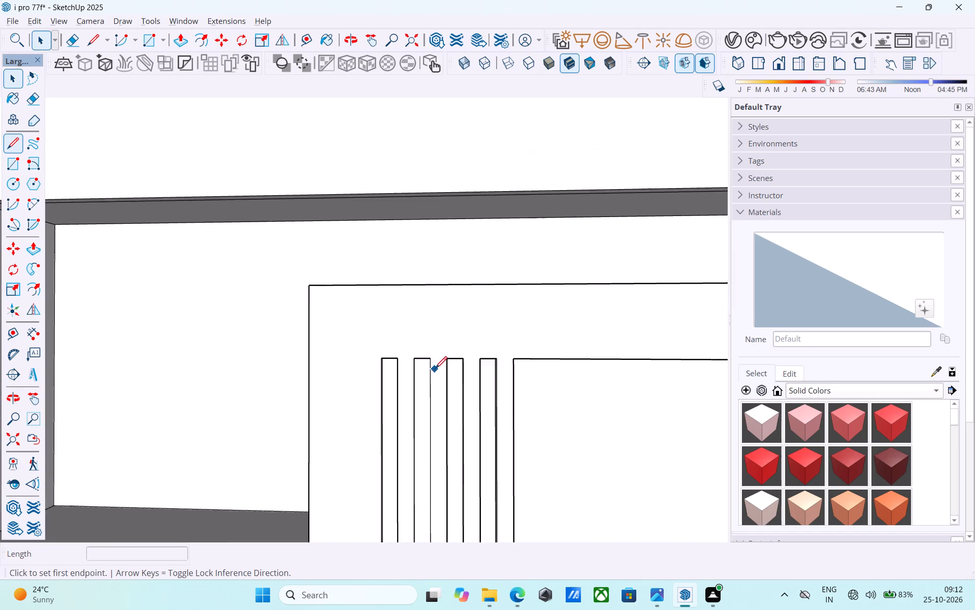
scroll(430, 369, down, 1)
scroll(430, 369, up, 3)
click(371, 359)
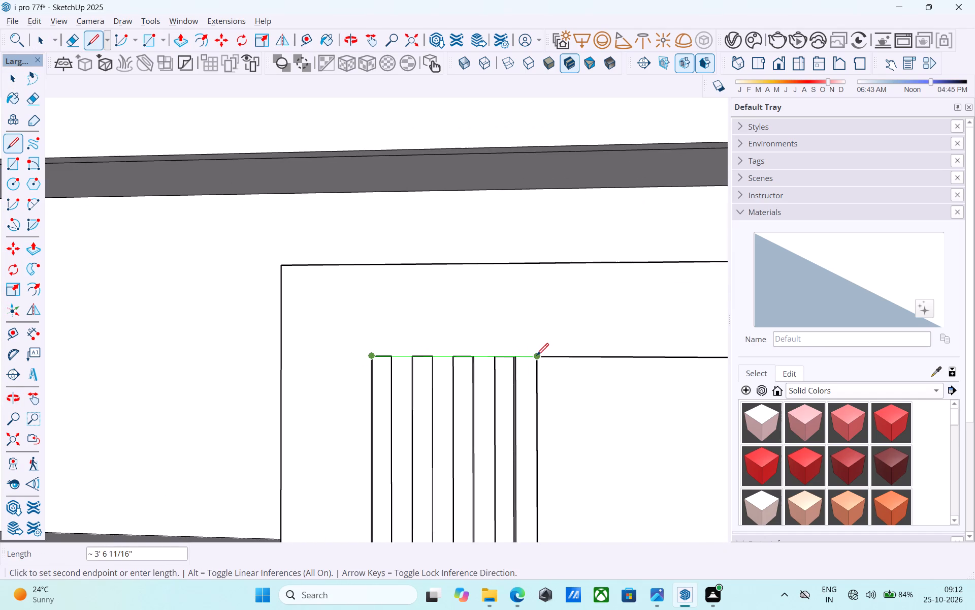
click(540, 356)
Delete the four faces covering the gaps beside and between the slats.
key(space)
scroll(448, 329, down, 6)
scroll(433, 350, up, 3)
scroll(430, 355, down, 1)
scroll(429, 355, up, 5)
click(417, 359)
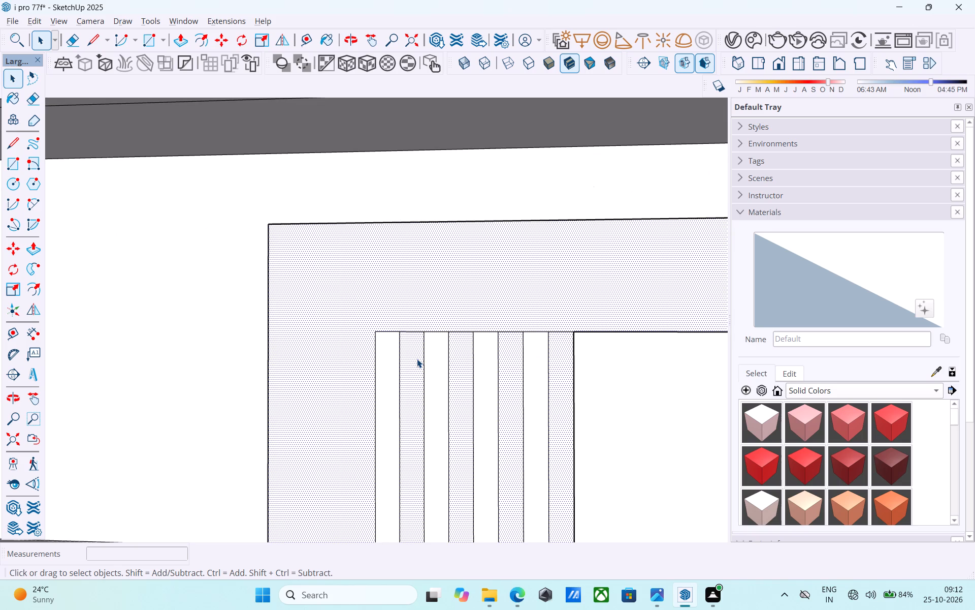
click(396, 363)
key(Delete)
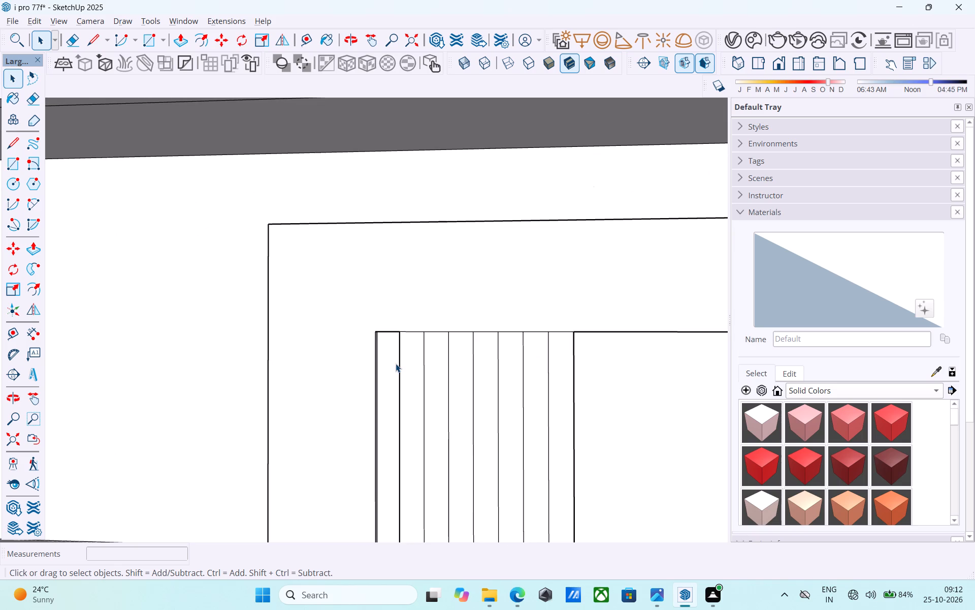
click(444, 365)
key(Delete)
click(484, 365)
key(Delete)
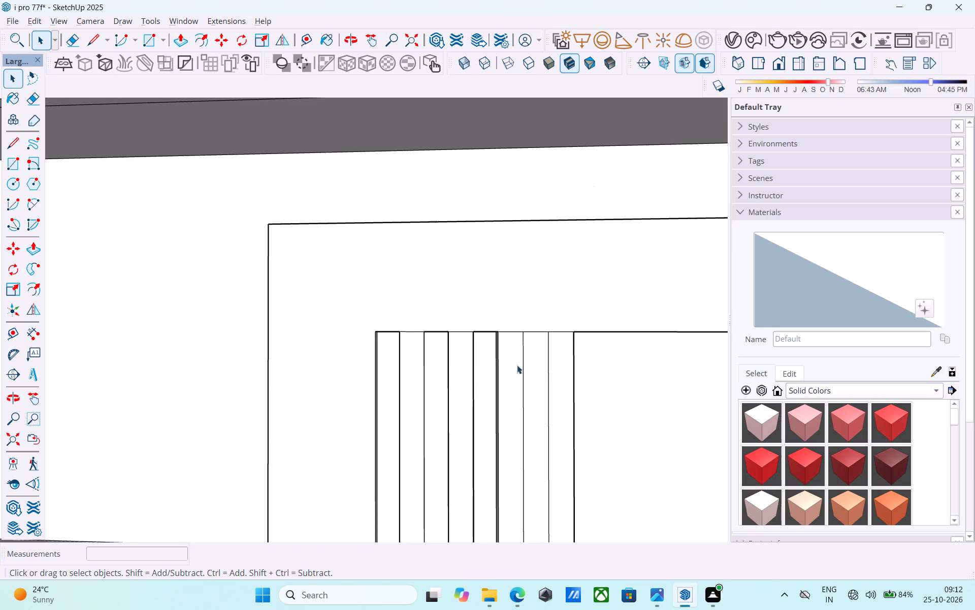
click(542, 361)
key(Delete)
Erase the two leftover division edges on the recess's top reveal beyond the last slat.
scroll(518, 368, down, 4)
middle_drag(518, 367, 507, 326)
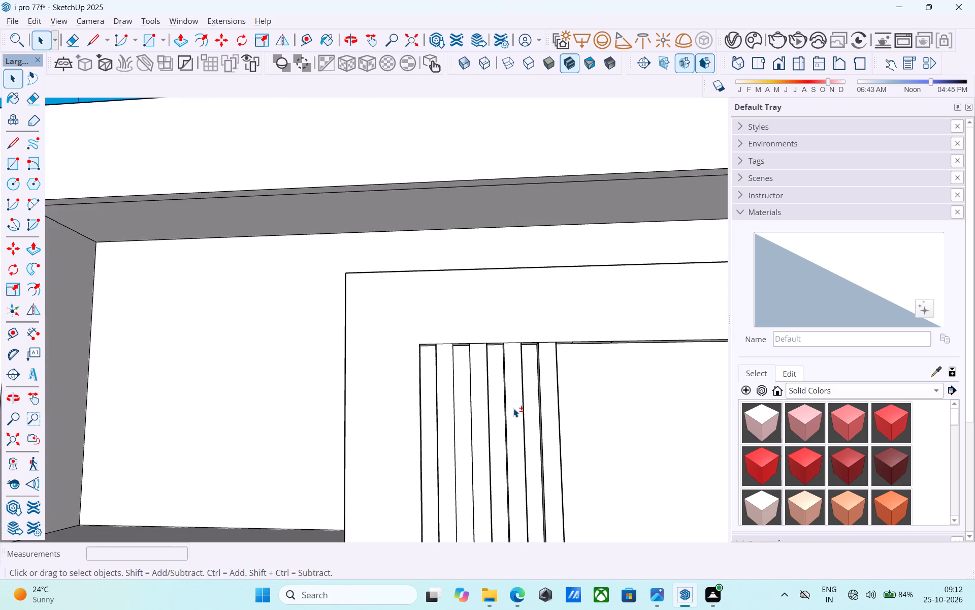
shift+middle_drag(513, 409, 433, 190)
key(e)
scroll(465, 204, up, 4)
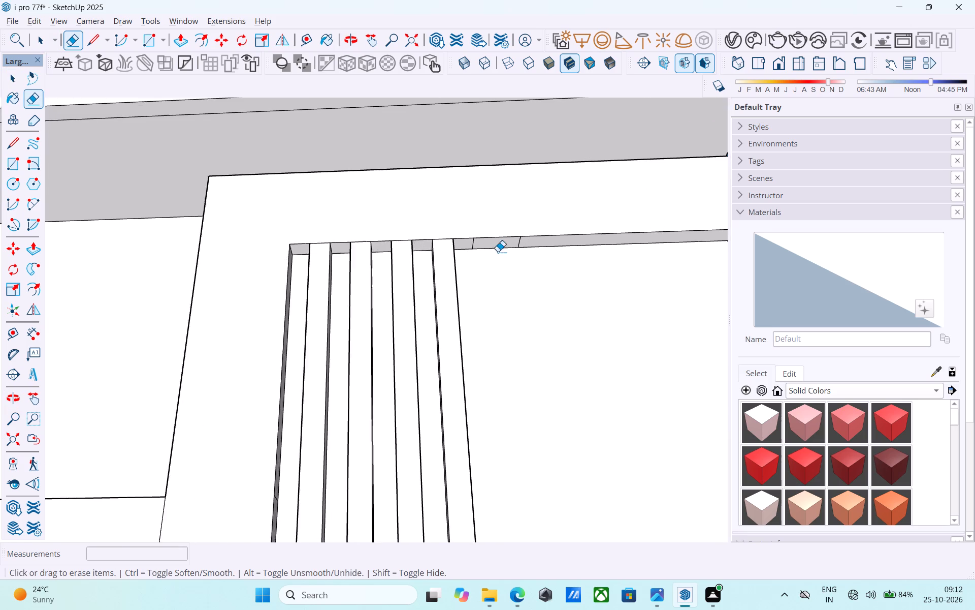
scroll(498, 252, up, 5)
drag(462, 234, 446, 233)
drag(552, 232, 536, 230)
scroll(473, 217, down, 6)
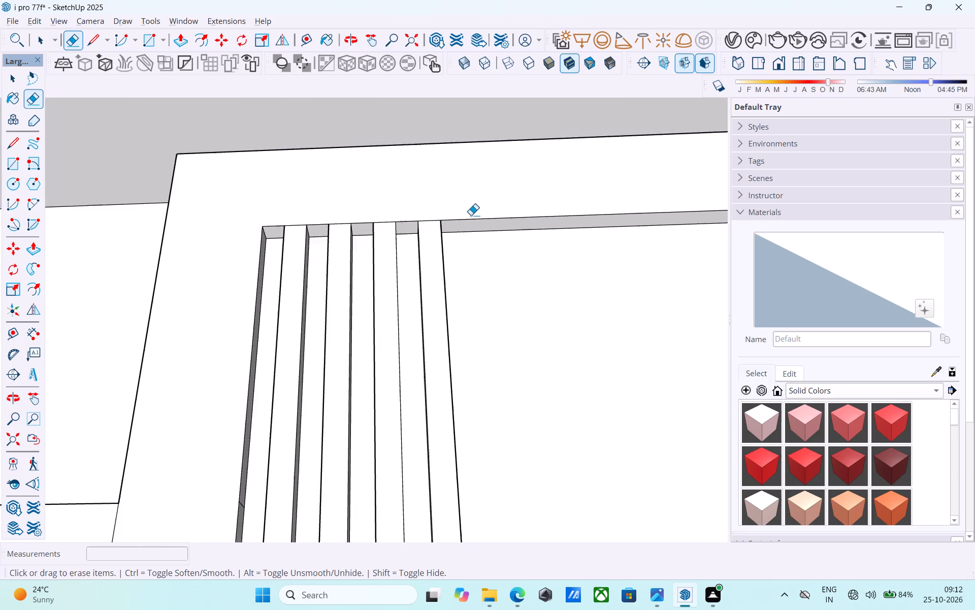
scroll(471, 215, down, 13)
key(space)
Draw a horizontal line across the recess from the upper mark on its side reveal to the opposite side.
scroll(405, 239, down, 6)
shift+middle_drag(434, 302, 418, 389)
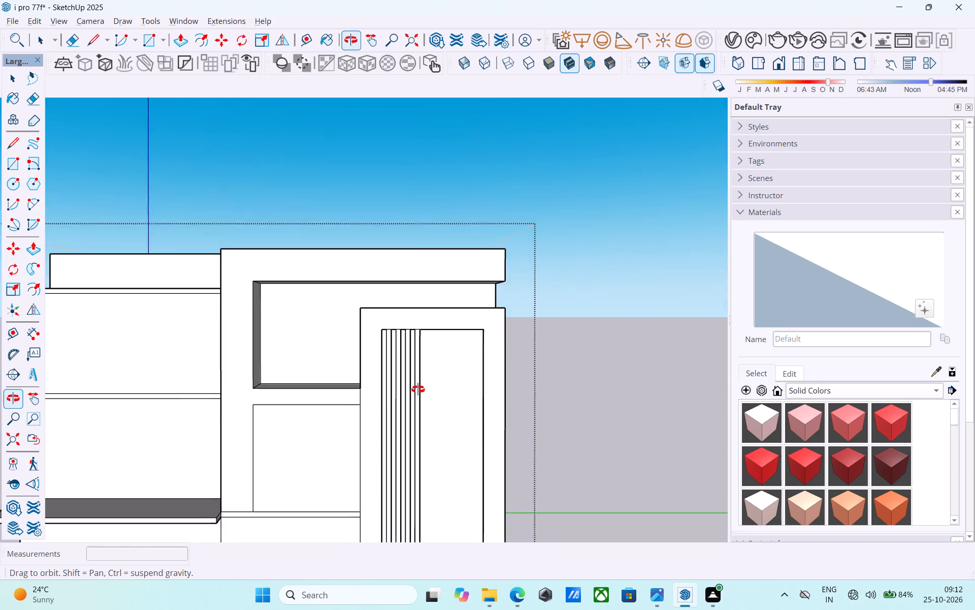
shift+middle_drag(418, 389, 304, 269)
scroll(308, 288, up, 3)
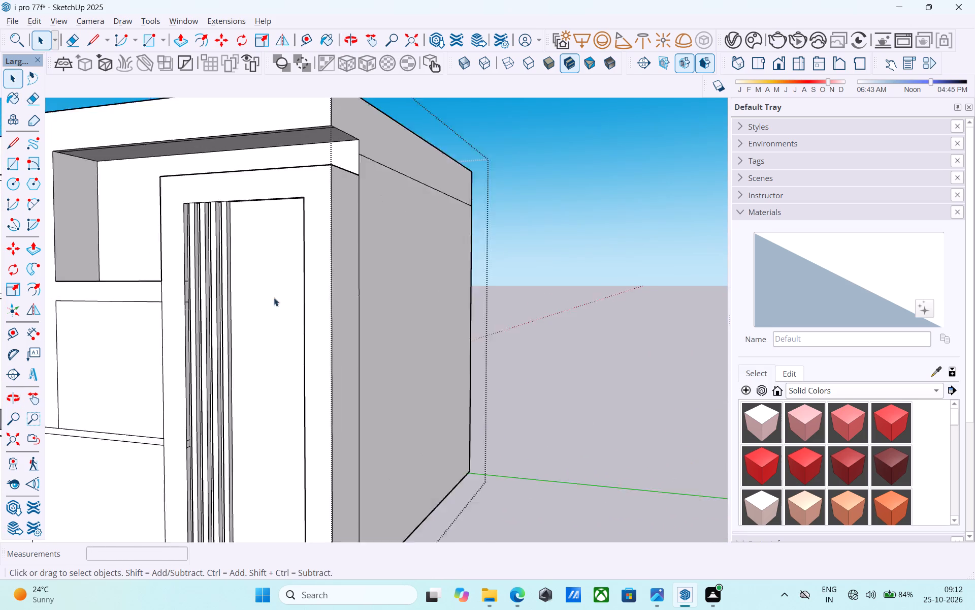
scroll(274, 297, up, 3)
shift+middle_drag(233, 300, 300, 312)
key(l)
scroll(243, 308, up, 10)
click(229, 278)
scroll(229, 278, down, 7)
middle_drag(395, 277, 537, 276)
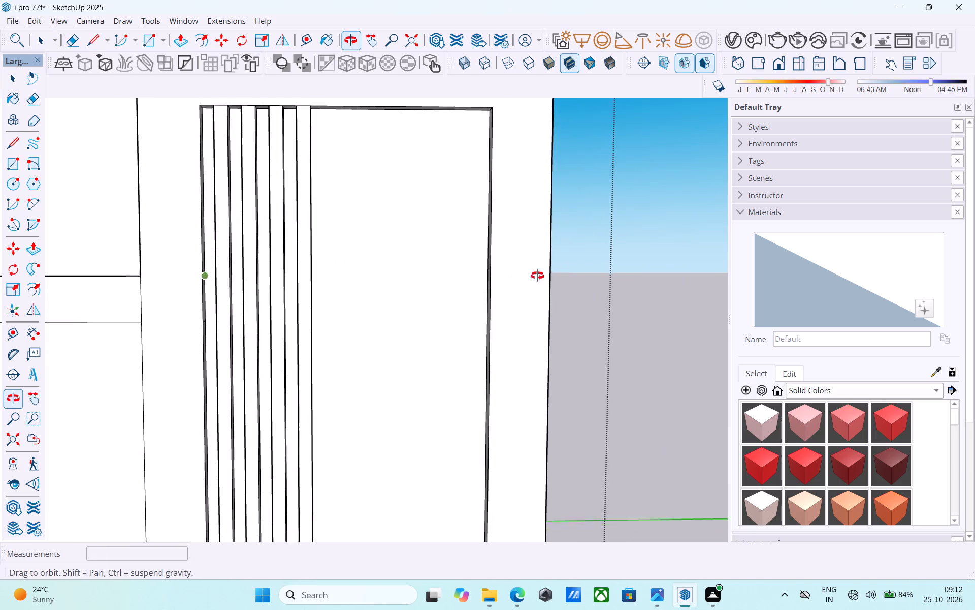
middle_drag(537, 276, 650, 269)
click(467, 277)
Draw a second horizontal line across the recess from the next mark below on the same side reveal.
scroll(498, 274, down, 5)
middle_drag(505, 282, 400, 288)
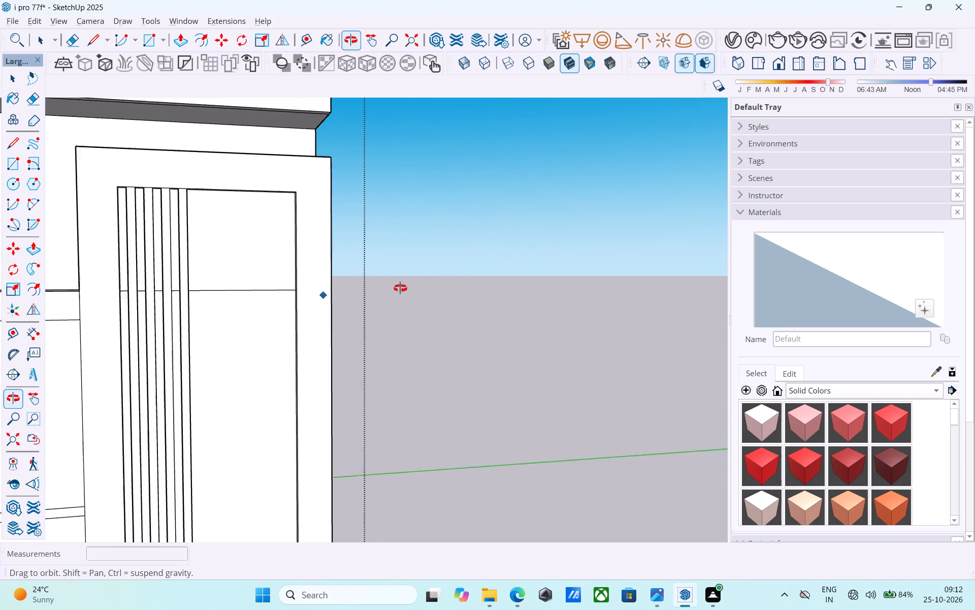
middle_drag(400, 288, 385, 288)
scroll(300, 273, down, 2)
shift+middle_drag(300, 273, 419, 252)
middle_drag(407, 253, 394, 255)
scroll(231, 276, up, 7)
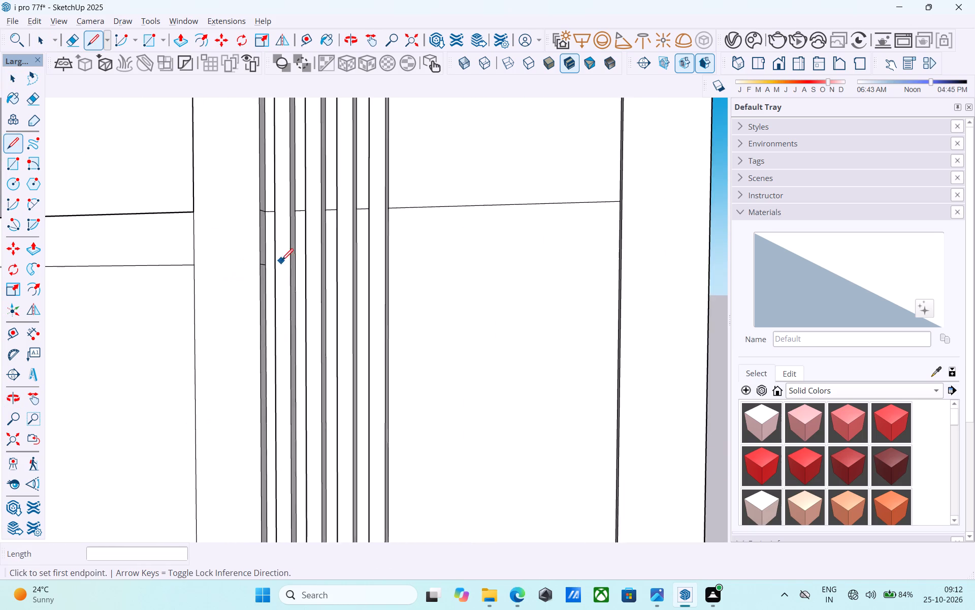
scroll(281, 262, up, 9)
middle_click(267, 266)
click(261, 265)
scroll(260, 264, down, 6)
middle_drag(424, 287, 437, 278)
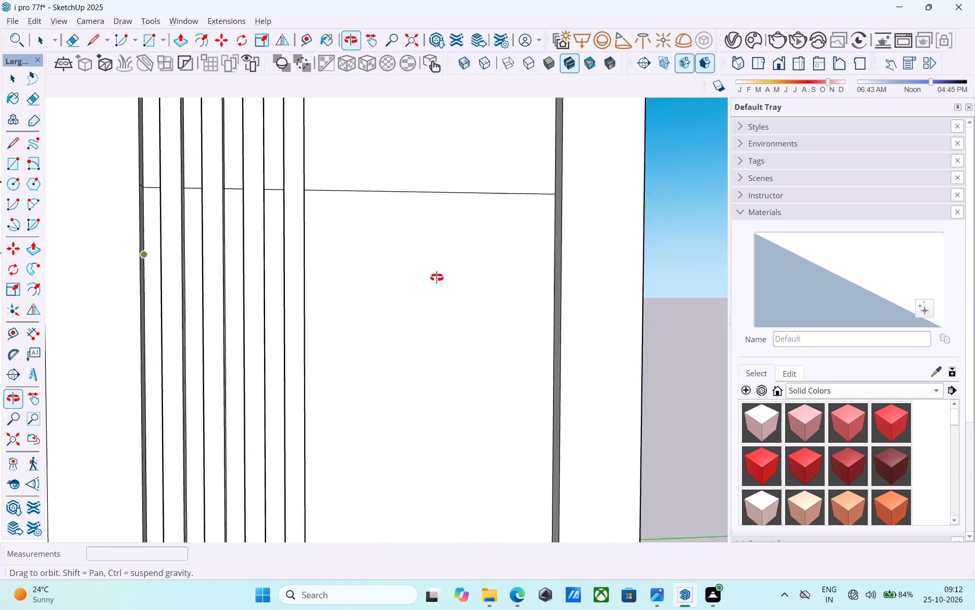
middle_drag(437, 278, 506, 271)
click(518, 259)
Examine the slatted tall panel and its recess on the facade from several angles.
scroll(514, 255, down, 12)
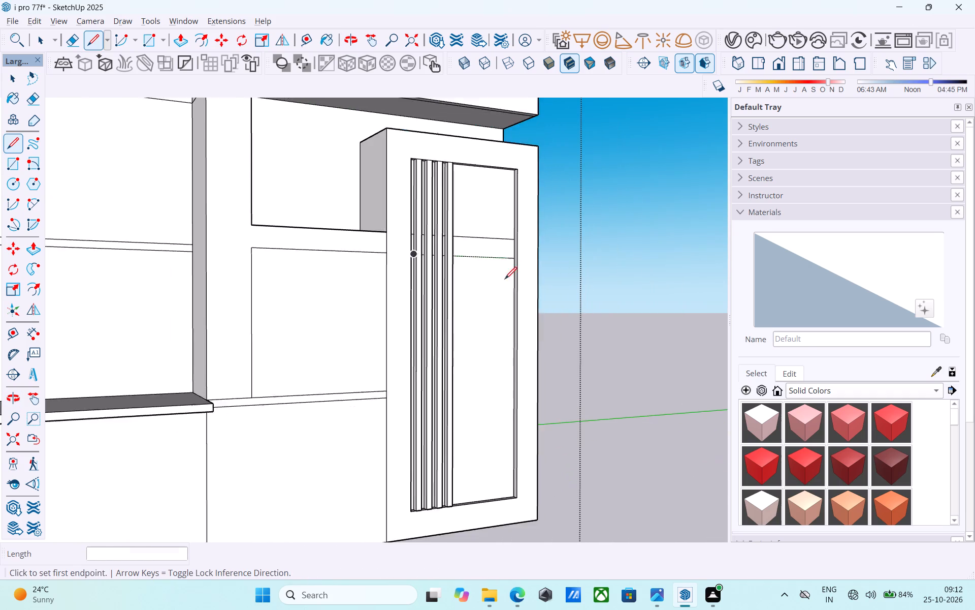
shift+middle_drag(500, 295, 423, 274)
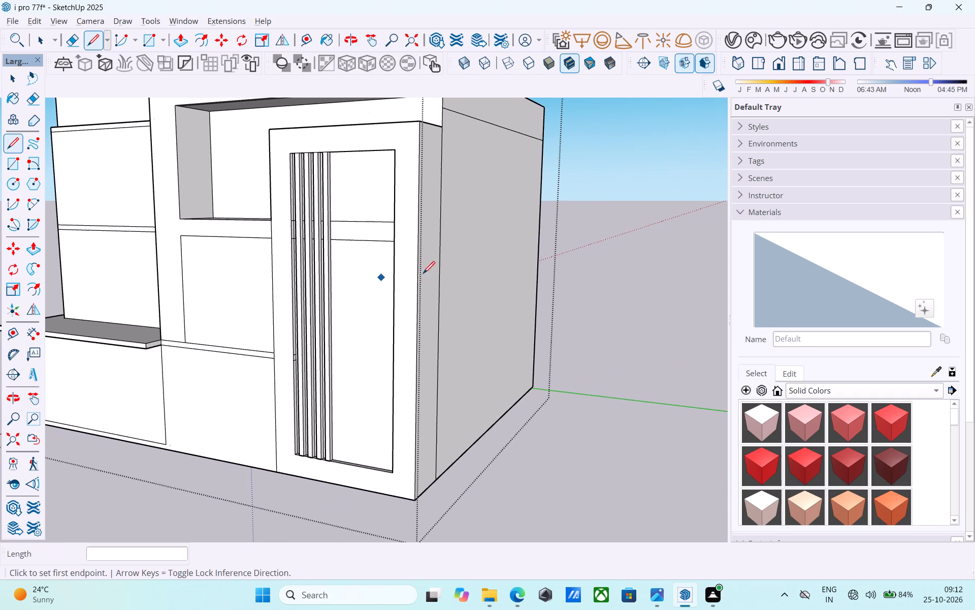
middle_drag(355, 385, 380, 298)
scroll(380, 298, up, 1)
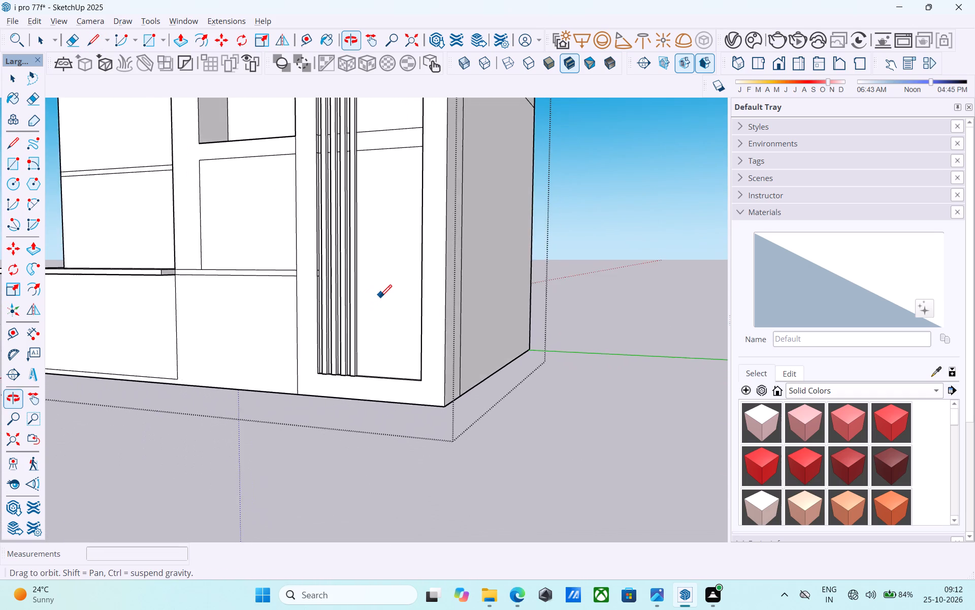
shift+middle_drag(380, 298, 395, 308)
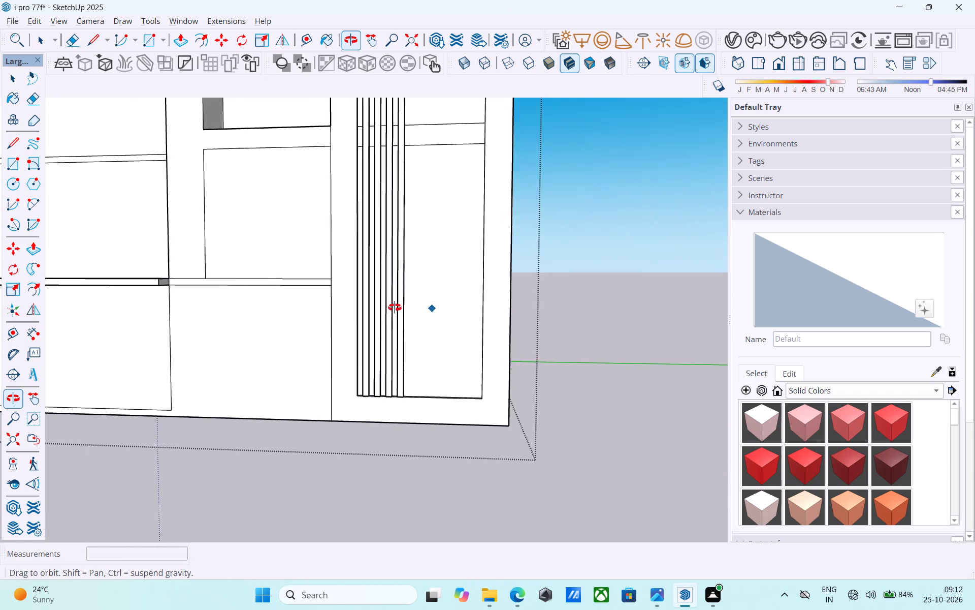
shift+middle_drag(395, 308, 396, 338)
middle_drag(397, 338, 338, 393)
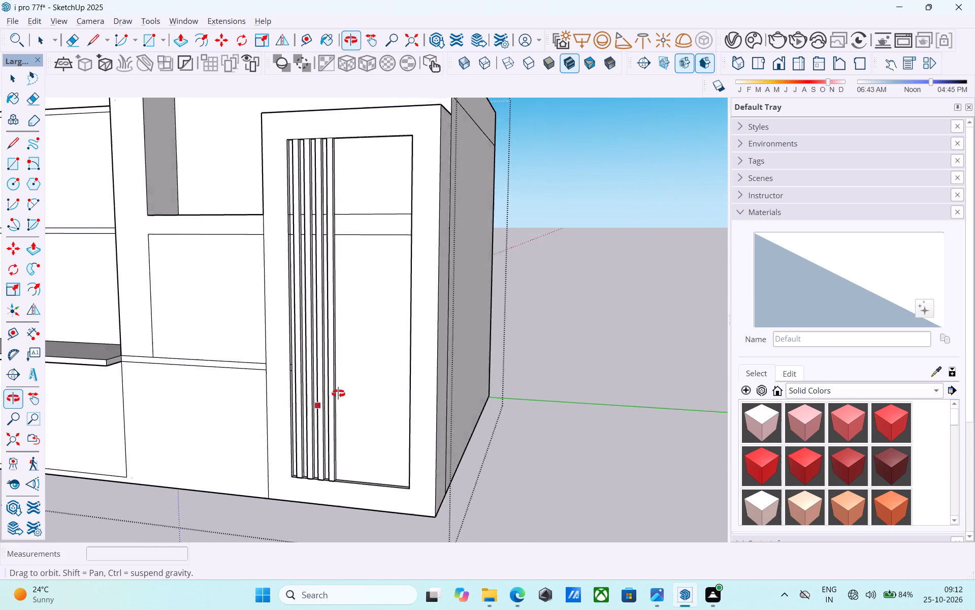
middle_drag(338, 393, 338, 393)
scroll(319, 410, up, 5)
shift+scroll(313, 410, up, 1)
shift+middle_drag(313, 409, 315, 390)
key(space)
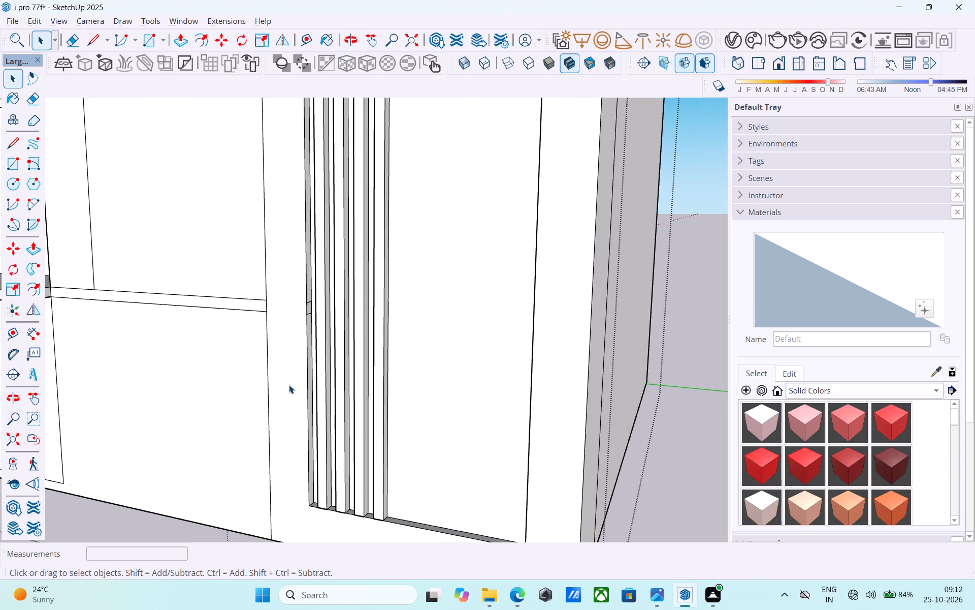
scroll(288, 385, down, 5)
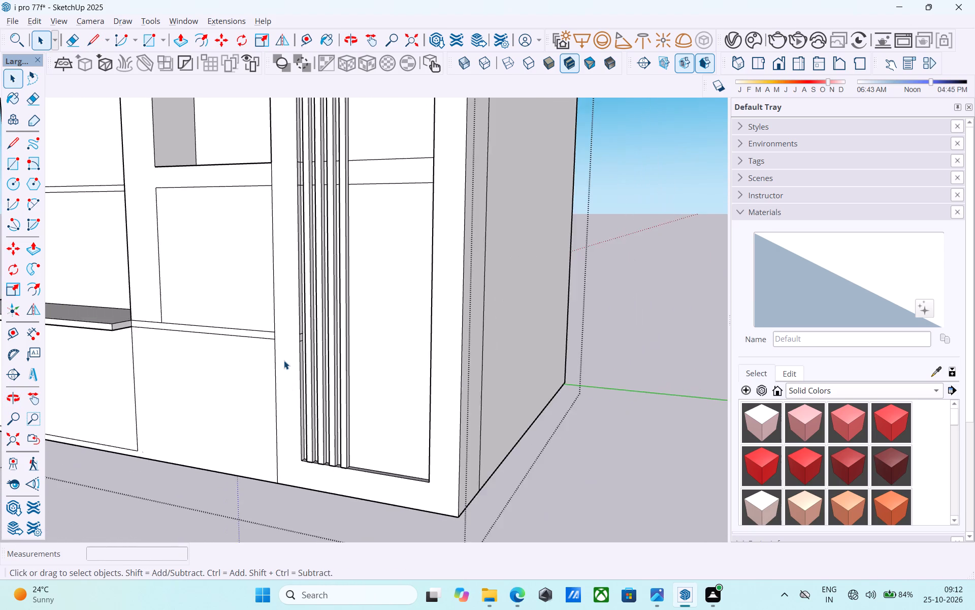
scroll(284, 359, down, 3)
middle_drag(284, 363, 284, 368)
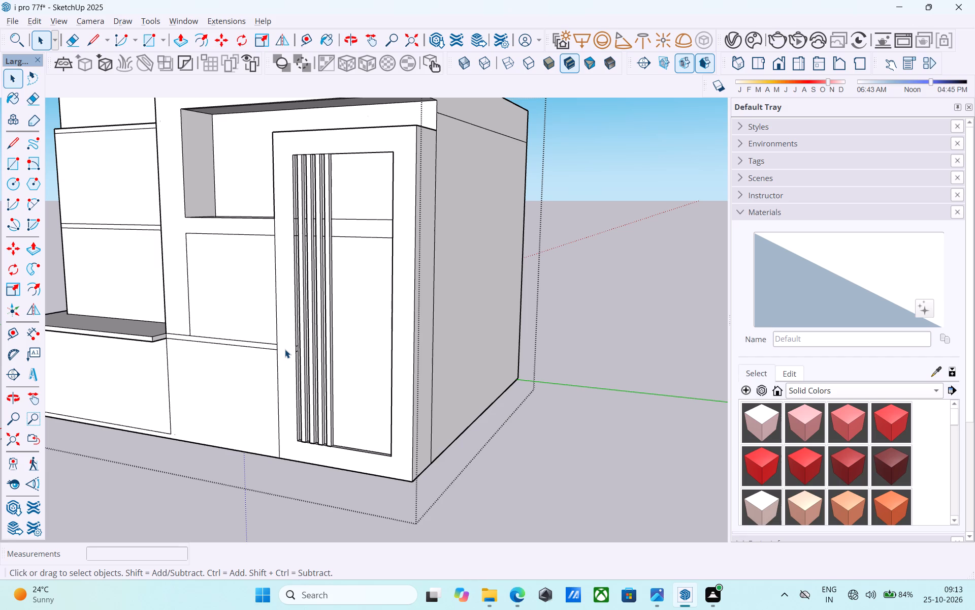
Place a guide 3' above the facade's bottom edge beside the tall panel and change its distance to 7'.
scroll(339, 309, down, 3)
middle_drag(335, 306, 345, 312)
scroll(289, 367, up, 4)
key(t)
click(277, 454)
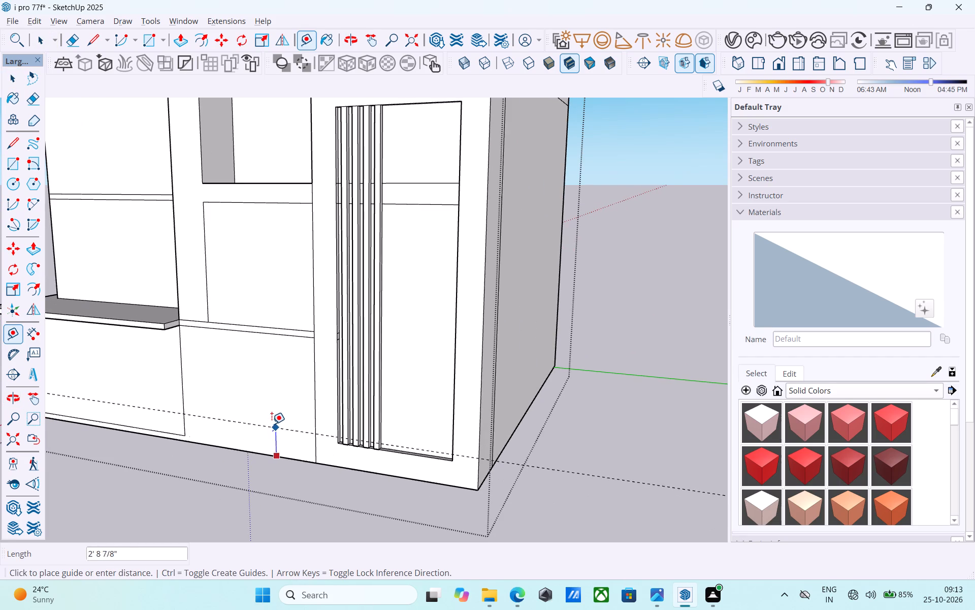
text(3')
key(Return)
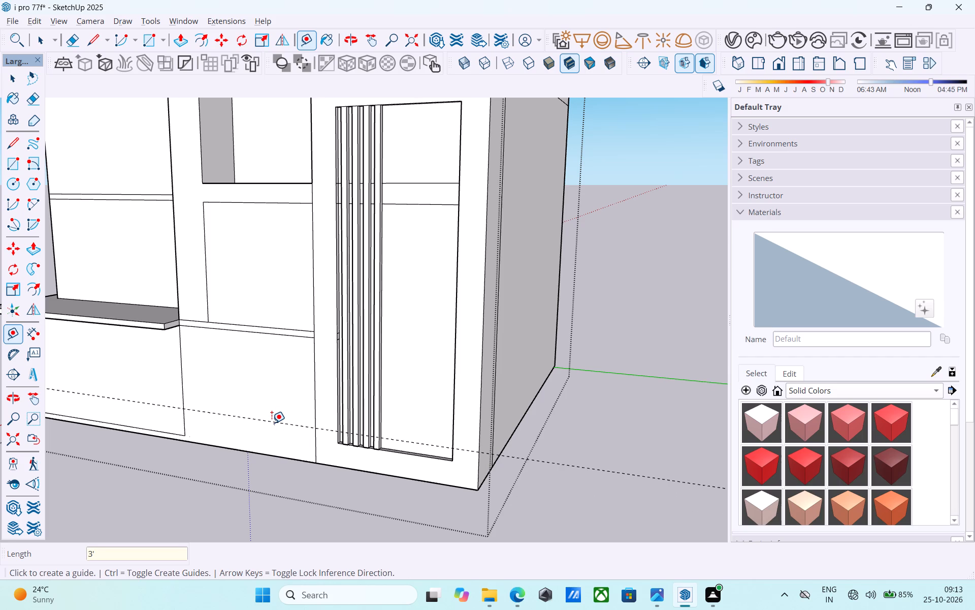
text(7')
key(Return)
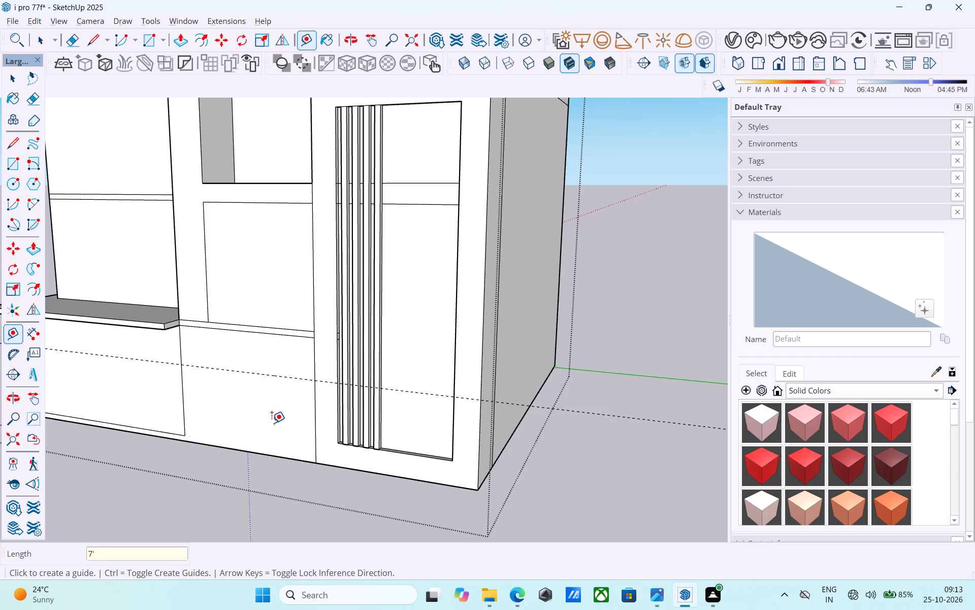
key(space)
middle_drag(240, 415, 230, 409)
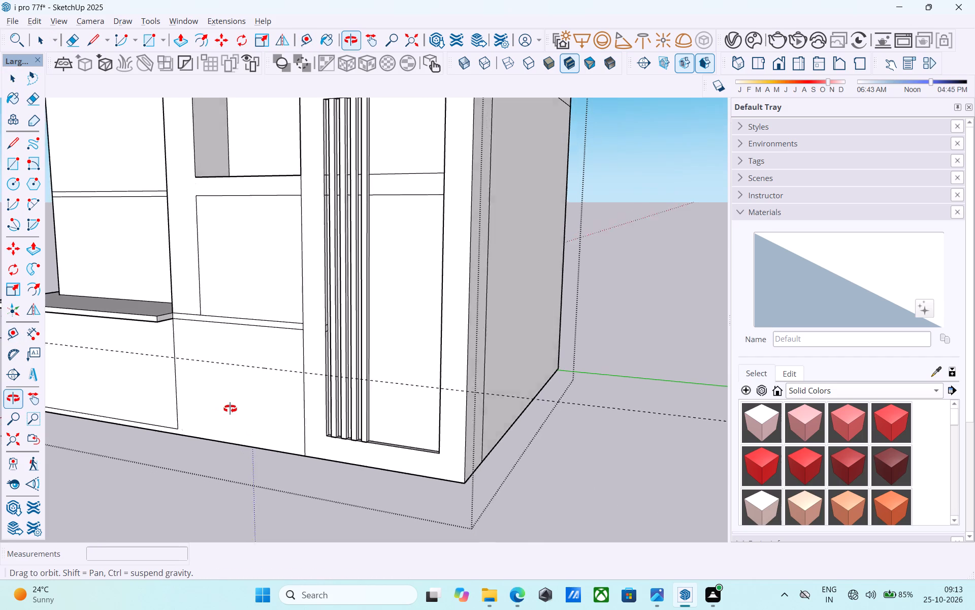
Place a vertical guide 6" from the tall panel's inner edge on the lower wall.
middle_drag(230, 409, 266, 423)
scroll(221, 417, down, 5)
middle_drag(221, 417, 312, 418)
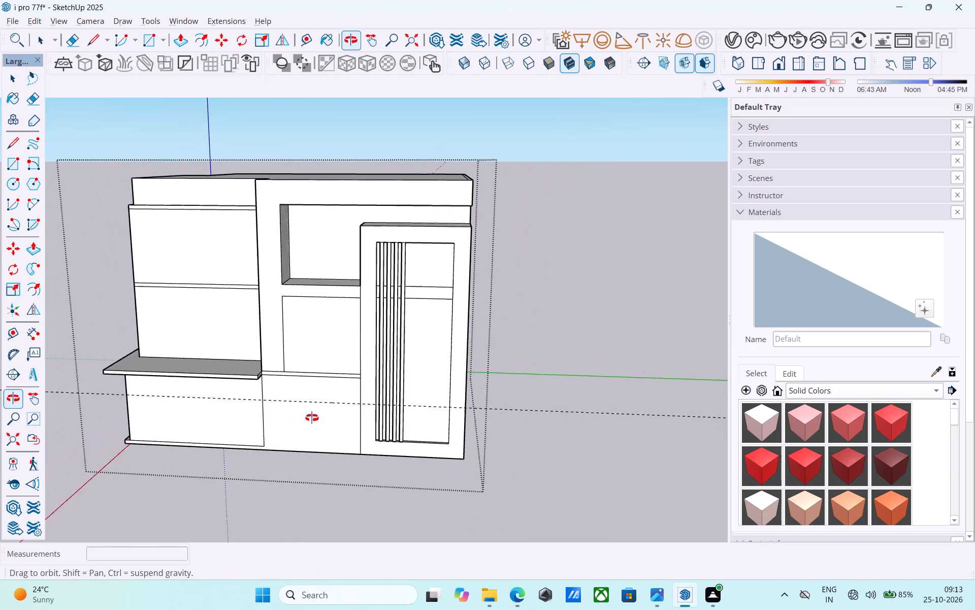
middle_drag(312, 418, 340, 411)
scroll(465, 378, up, 5)
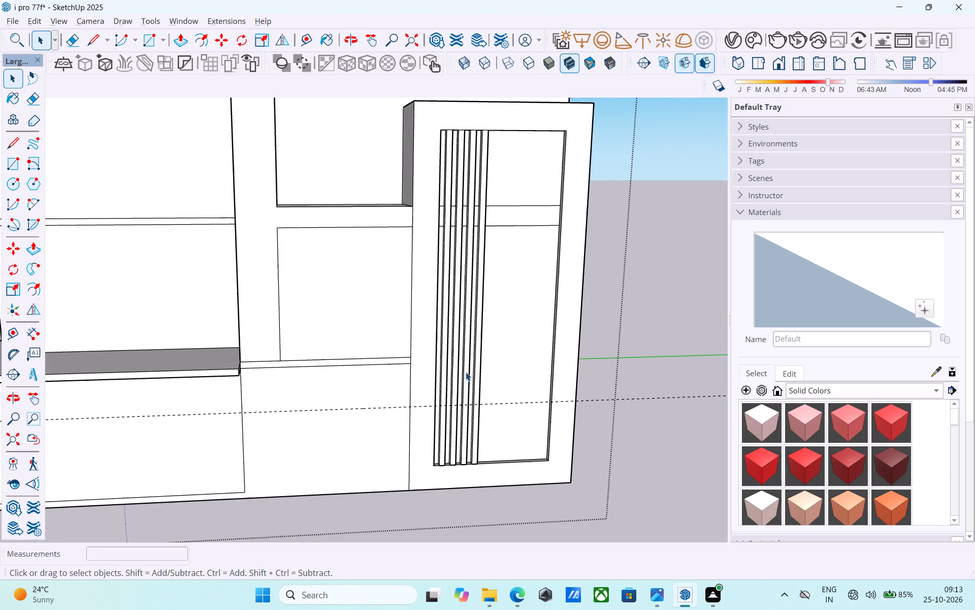
scroll(405, 394, up, 4)
key(t)
click(414, 395)
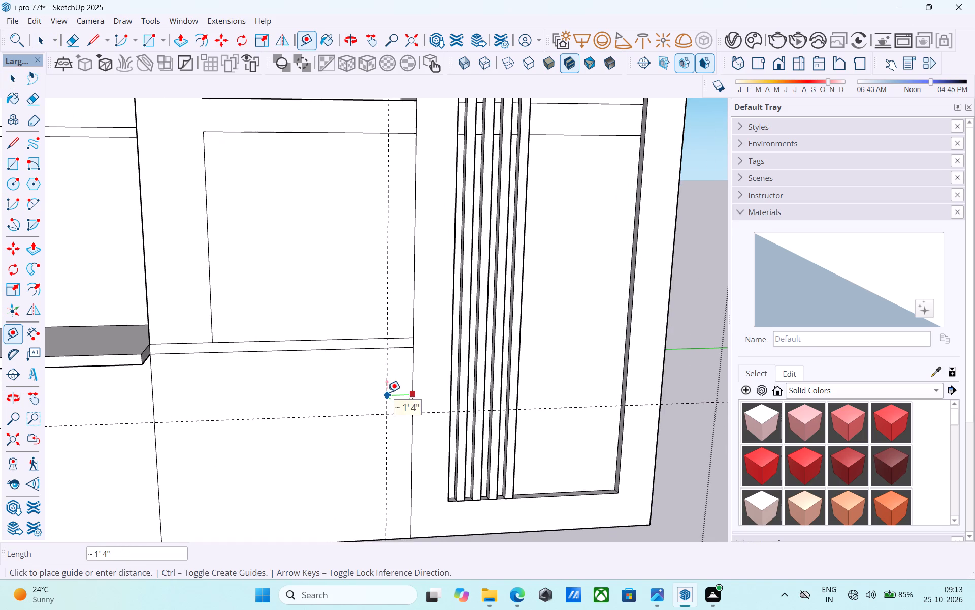
text(6")
key(Return)
Draw a 2' by 2' square on the lower wall from the intersection of the two guides.
key(r)
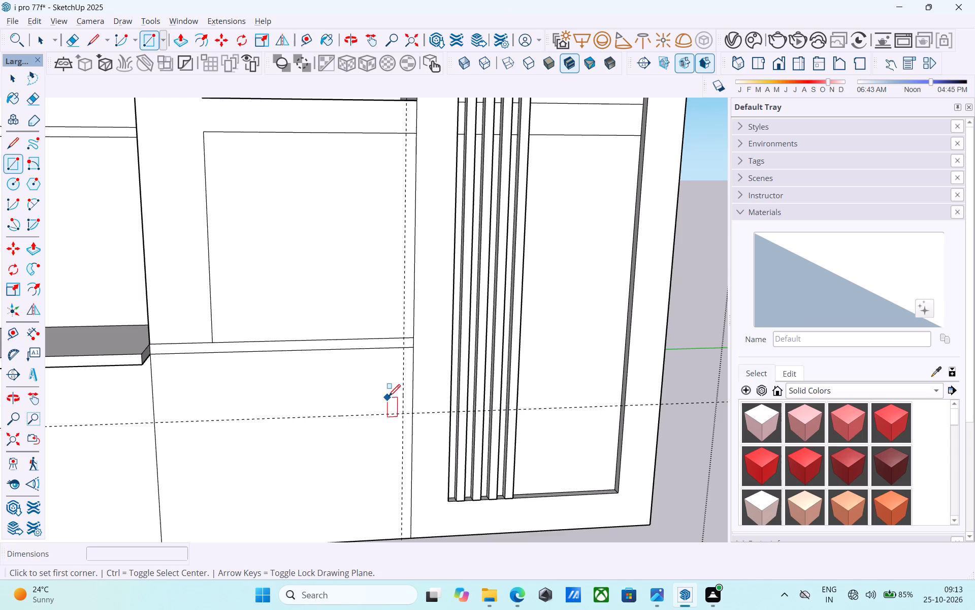
scroll(392, 401, up, 2)
click(407, 414)
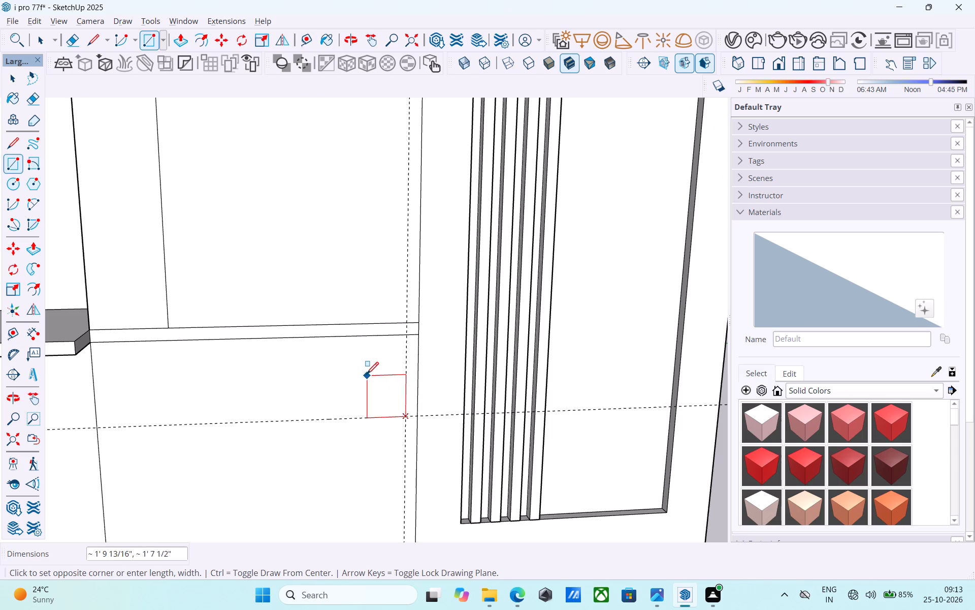
text(2',2')
key(Return)
key(space)
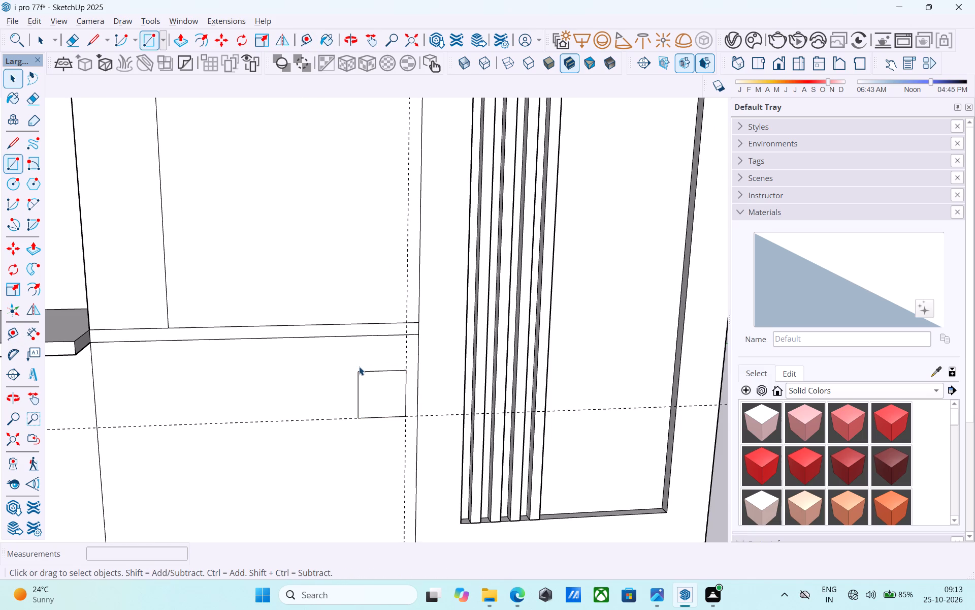
Offset the square's outline inward by 2" to form a frame.
middle_drag(386, 396, 362, 379)
scroll(362, 379, up, 5)
click(366, 386)
key(f)
click(363, 383)
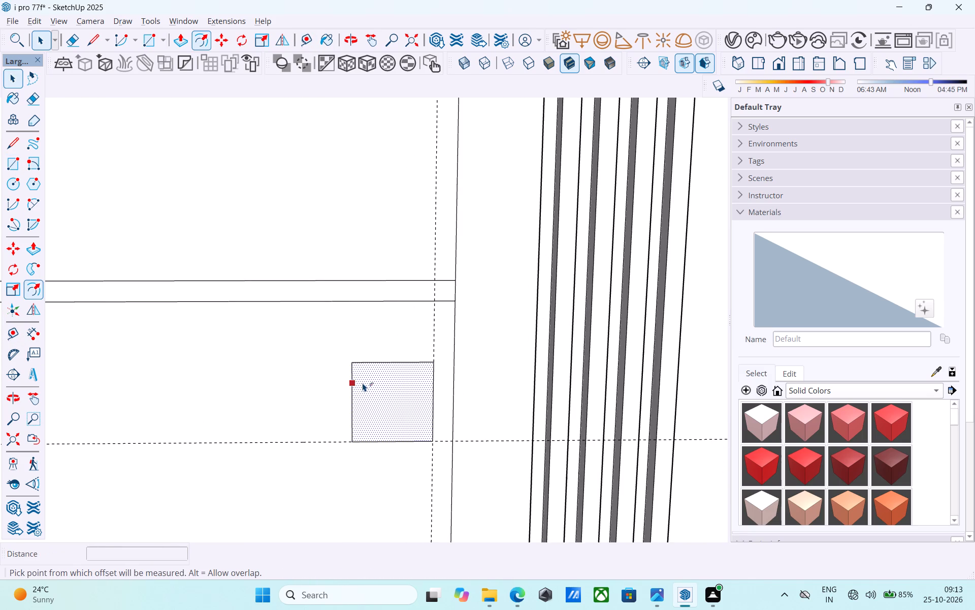
key(2)
key(shift+quotedbl)
key(Return)
key(space)
Push the inner square back into the wall to form a recessed opening.
click(372, 389)
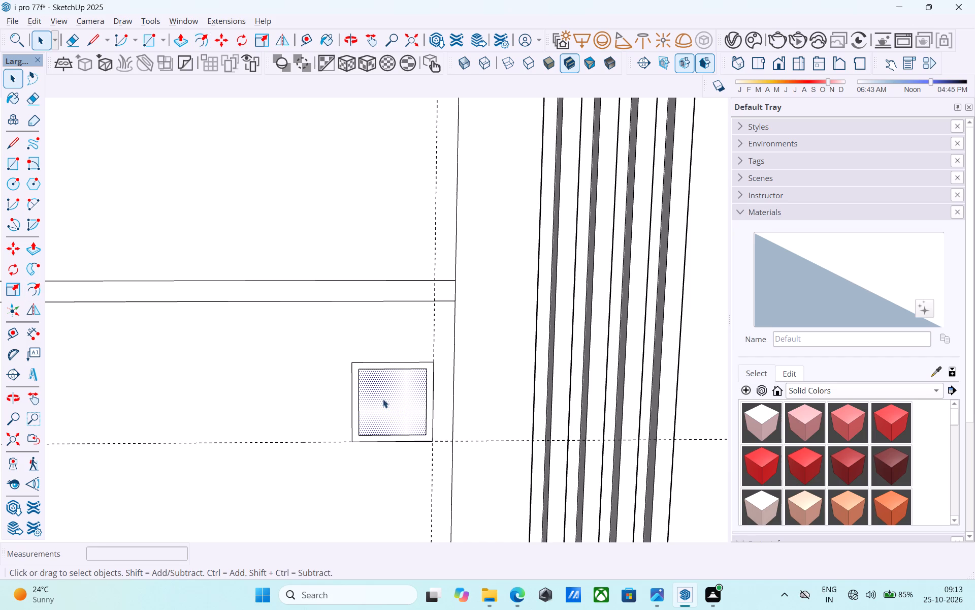
key(p)
click(395, 406)
scroll(397, 392, up, 5)
click(393, 387)
key(space)
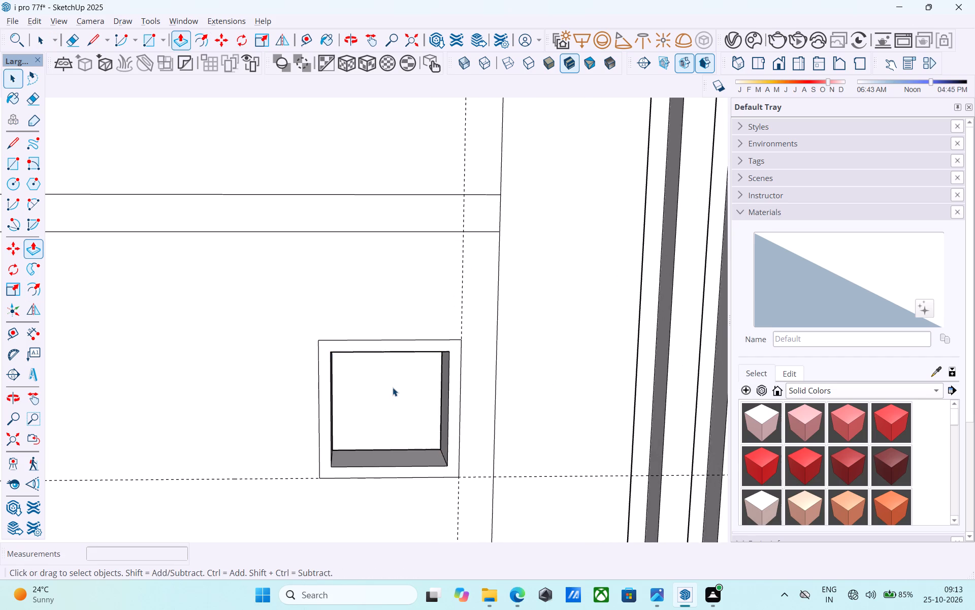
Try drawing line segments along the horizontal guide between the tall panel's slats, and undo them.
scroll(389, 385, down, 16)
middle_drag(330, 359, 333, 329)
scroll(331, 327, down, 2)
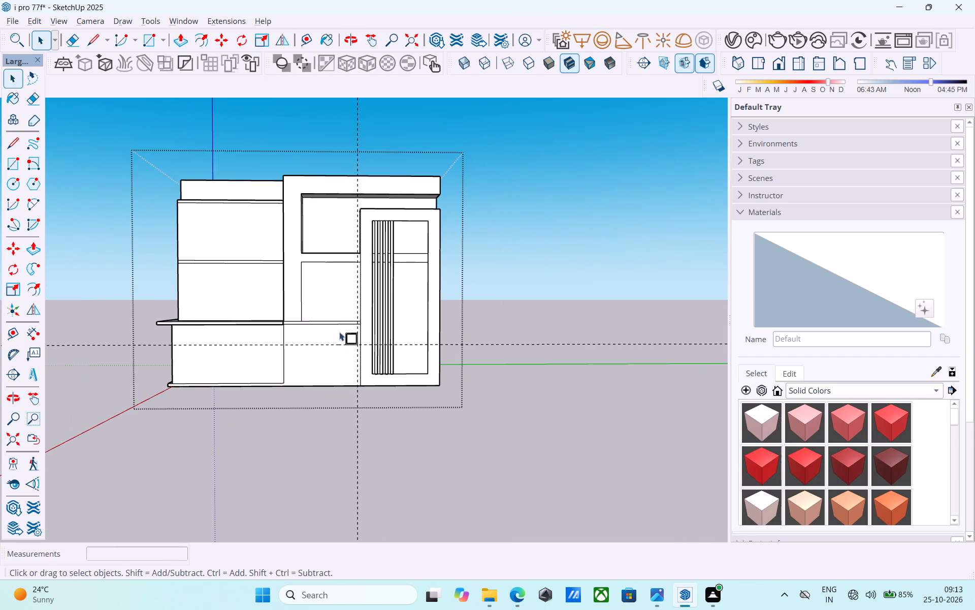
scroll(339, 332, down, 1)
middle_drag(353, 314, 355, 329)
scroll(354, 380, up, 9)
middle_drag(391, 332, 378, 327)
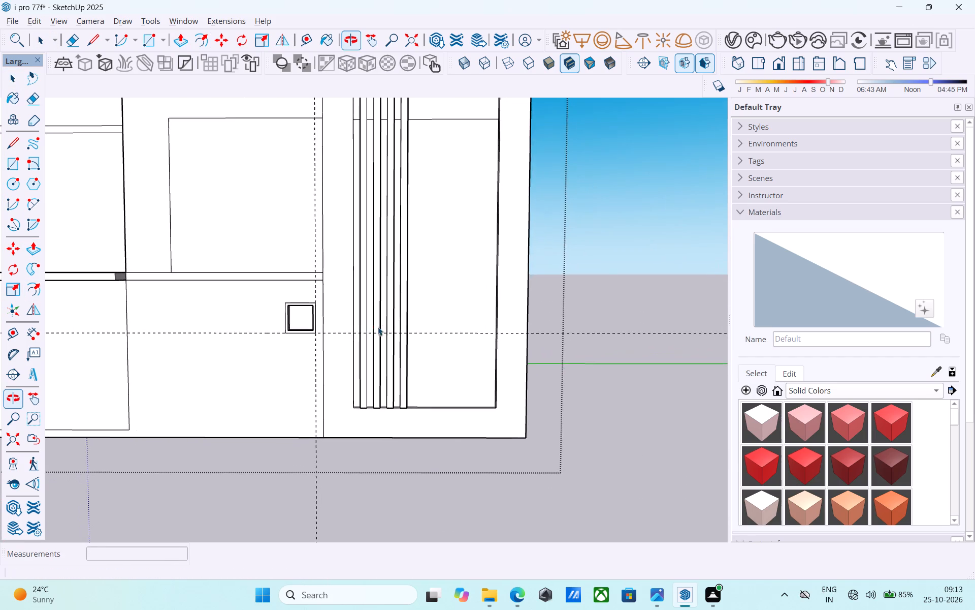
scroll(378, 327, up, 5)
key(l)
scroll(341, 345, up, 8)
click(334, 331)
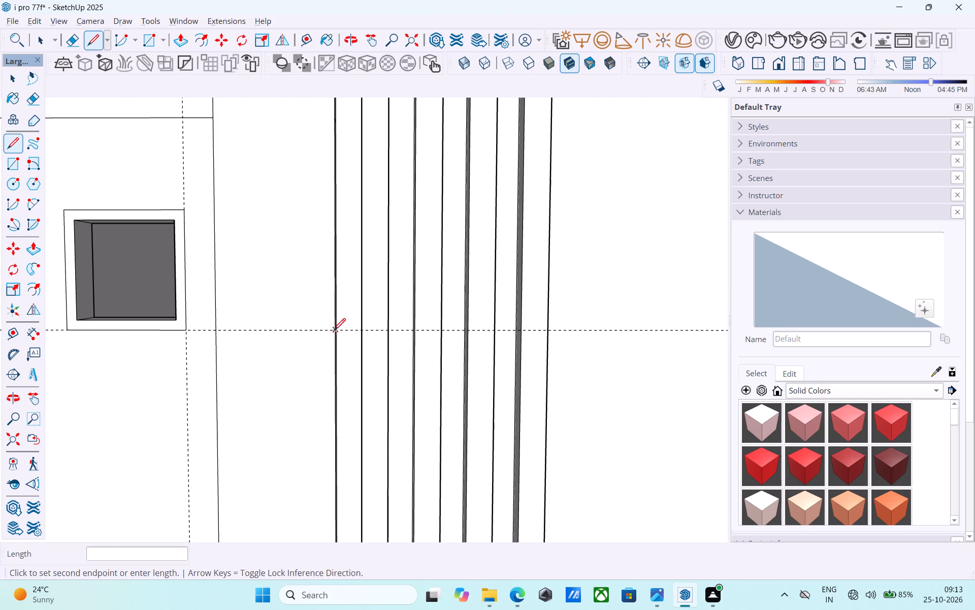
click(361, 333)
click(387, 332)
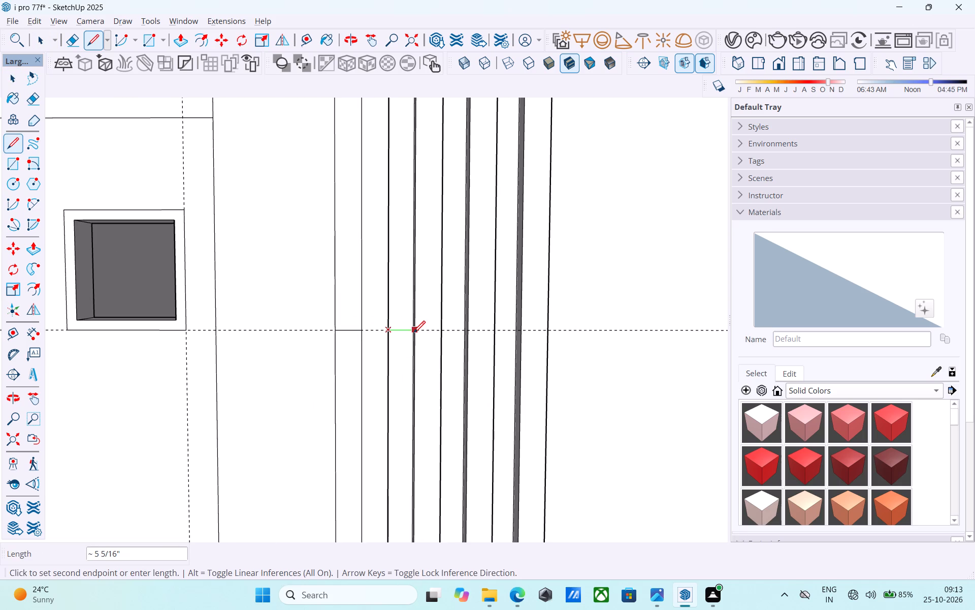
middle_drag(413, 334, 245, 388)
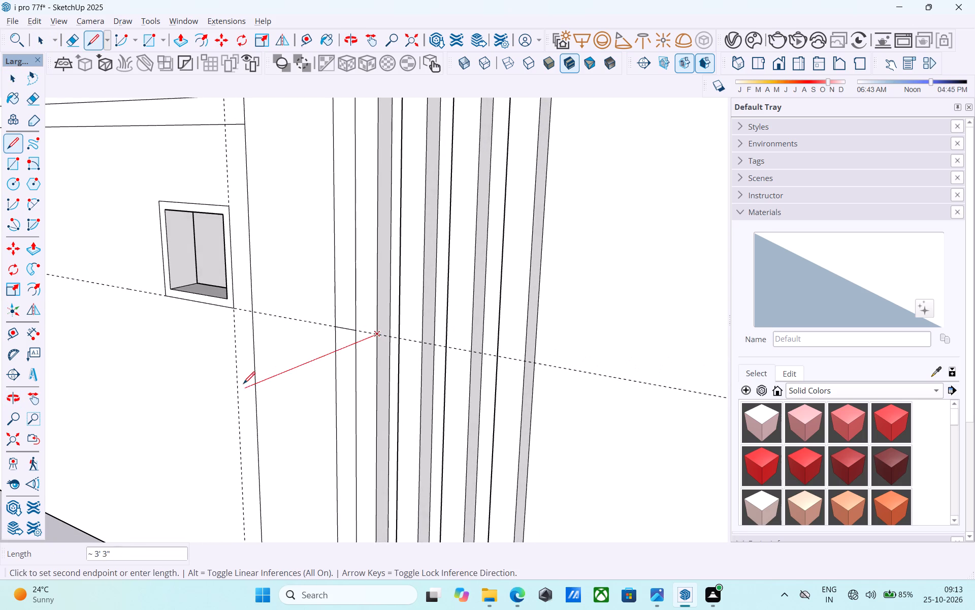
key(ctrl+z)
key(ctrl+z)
Draw a line across the front face of each of the four slats along the horizontal guide.
middle_click(375, 336)
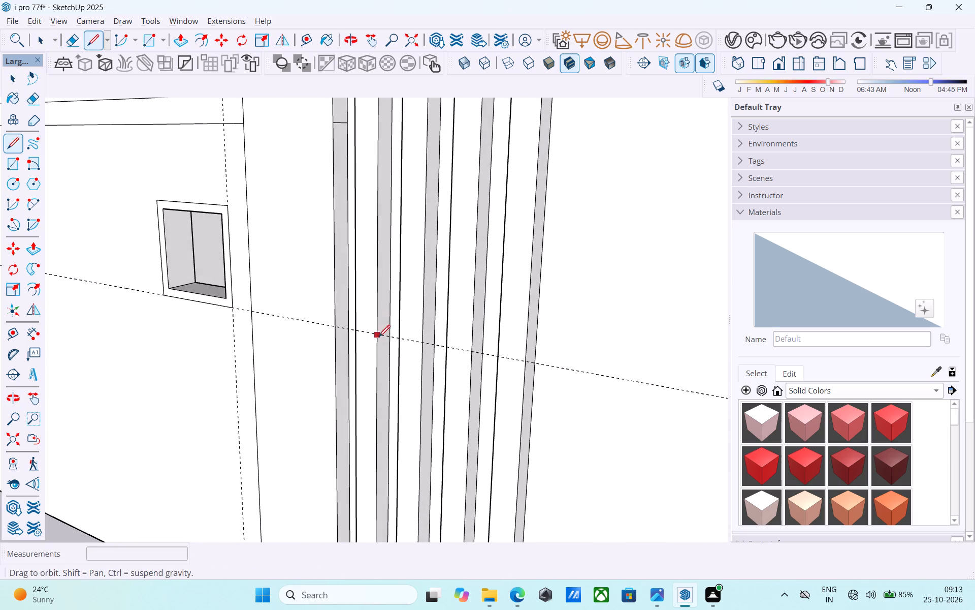
scroll(377, 339, up, 5)
click(347, 326)
click(383, 334)
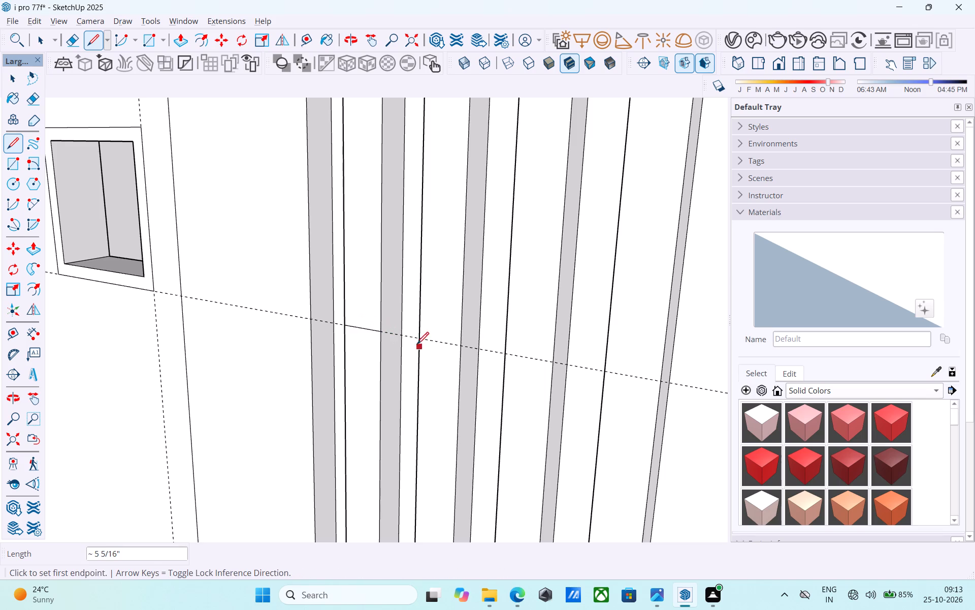
click(418, 342)
click(463, 349)
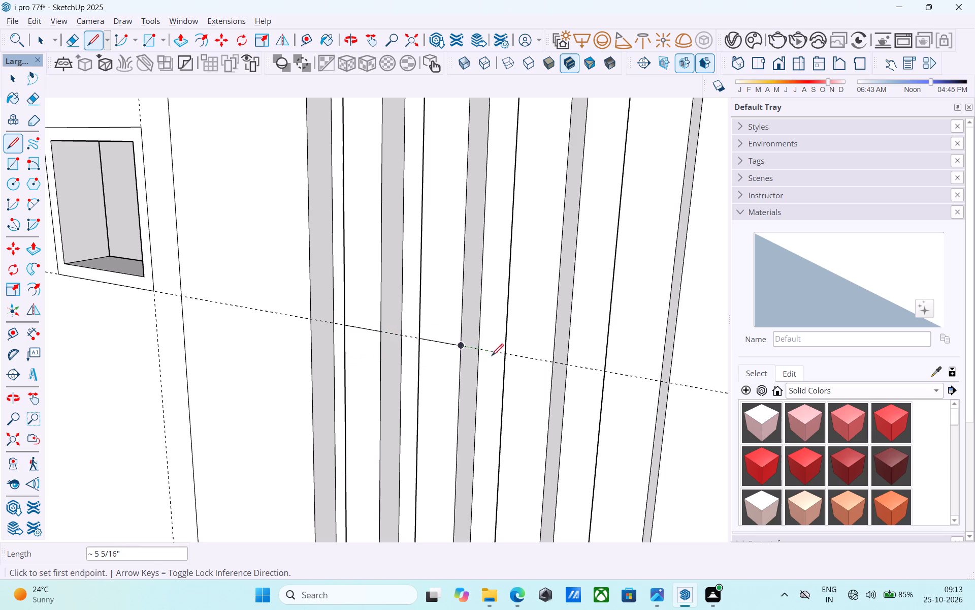
click(505, 356)
scroll(377, 358, down, 5)
scroll(482, 371, up, 4)
click(482, 359)
scroll(311, 367, down, 4)
scroll(448, 382, up, 4)
click(447, 356)
click(490, 367)
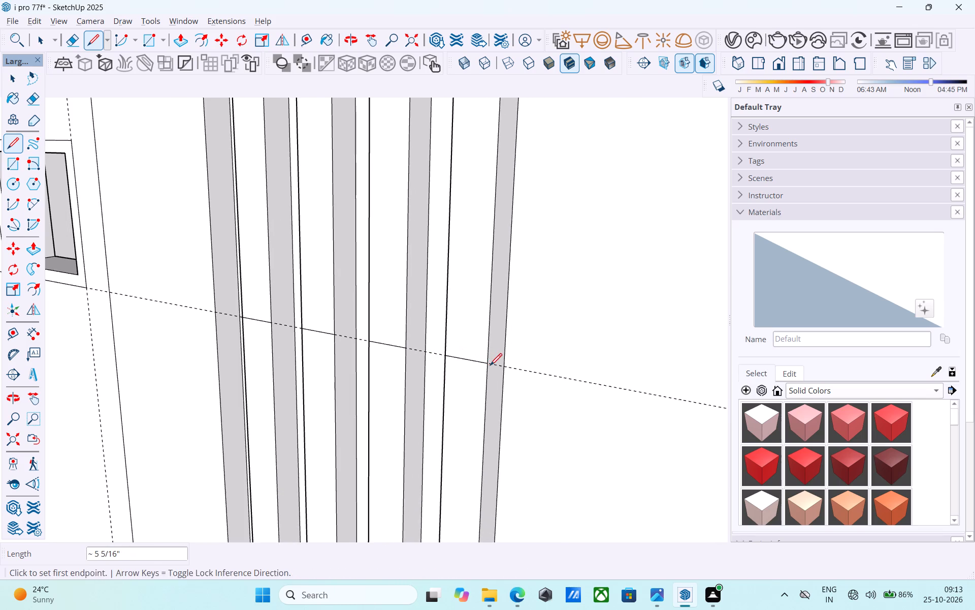
key(space)
Draw a line along the bottom end of each of the four slats to separate their lower faces from the panel.
scroll(490, 367, down, 7)
middle_drag(490, 367, 506, 373)
click(483, 390)
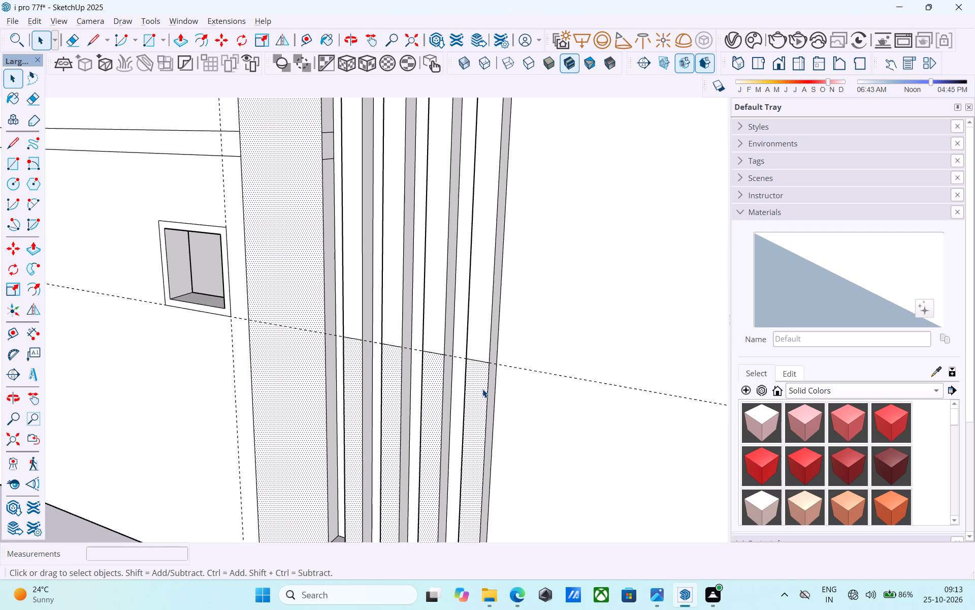
scroll(482, 389, down, 8)
scroll(482, 382, up, 1)
scroll(482, 382, down, 1)
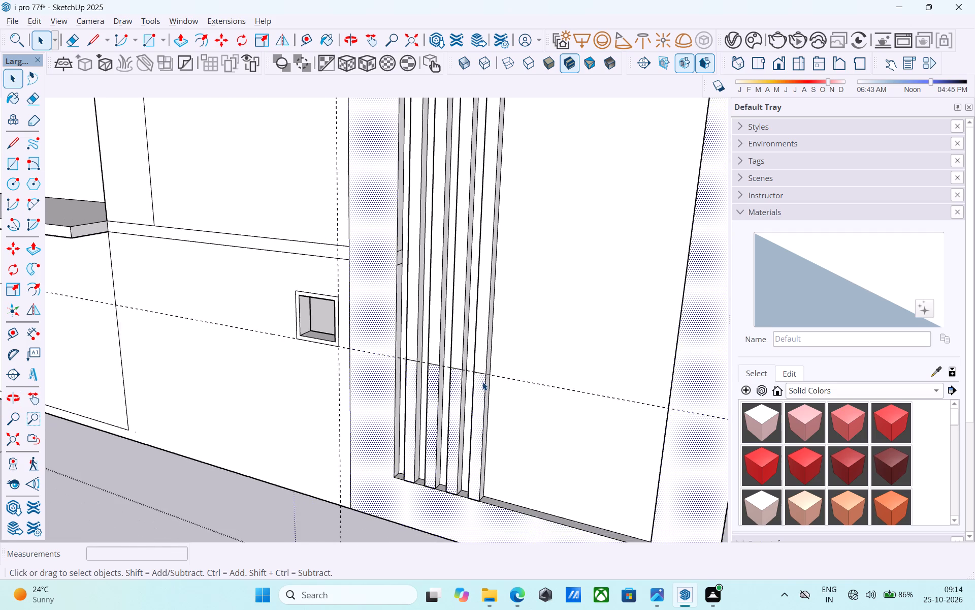
scroll(482, 380, down, 12)
middle_drag(484, 412, 469, 378)
scroll(467, 388, up, 6)
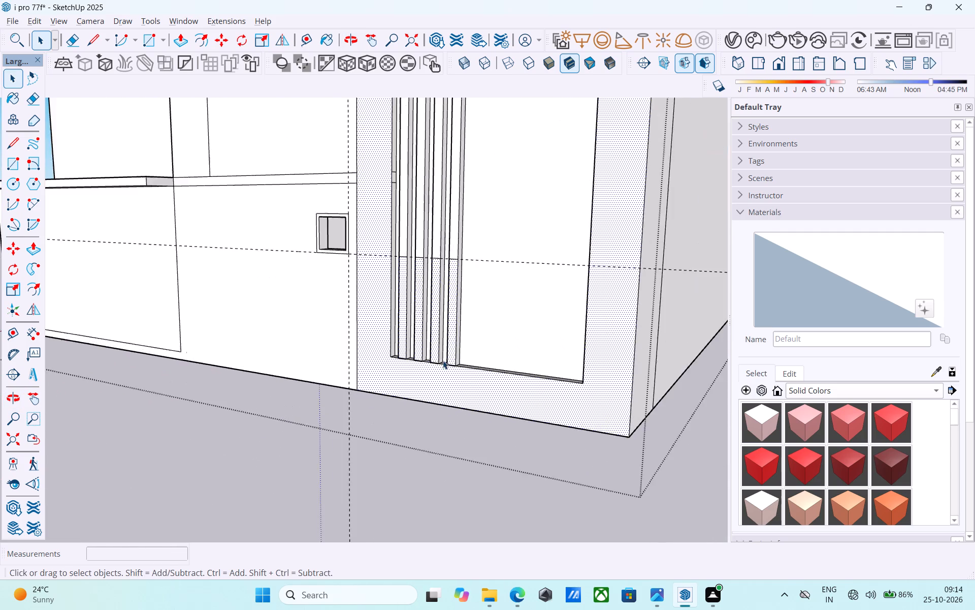
scroll(443, 360, up, 20)
middle_drag(467, 401, 475, 461)
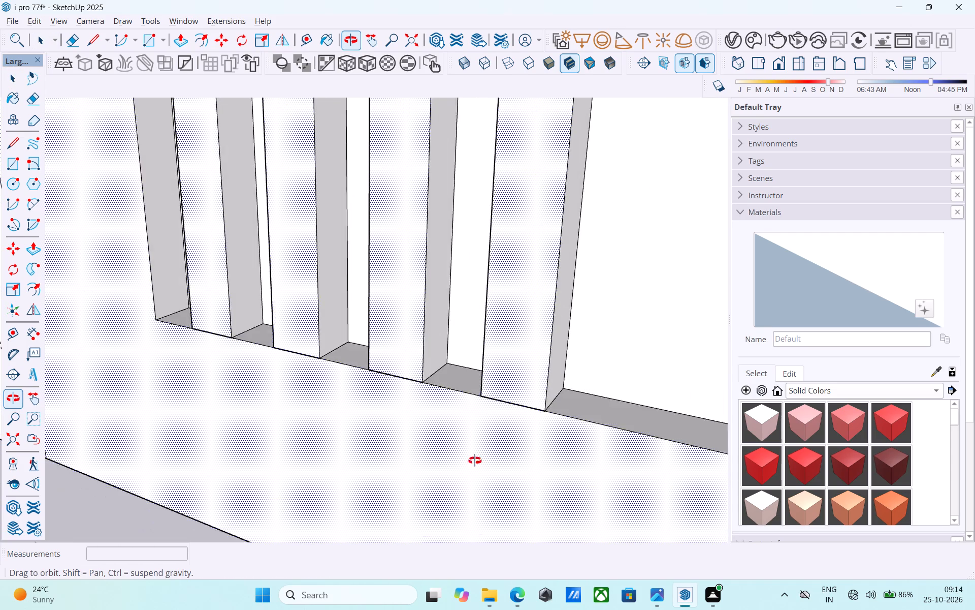
middle_drag(475, 461, 471, 500)
key(l)
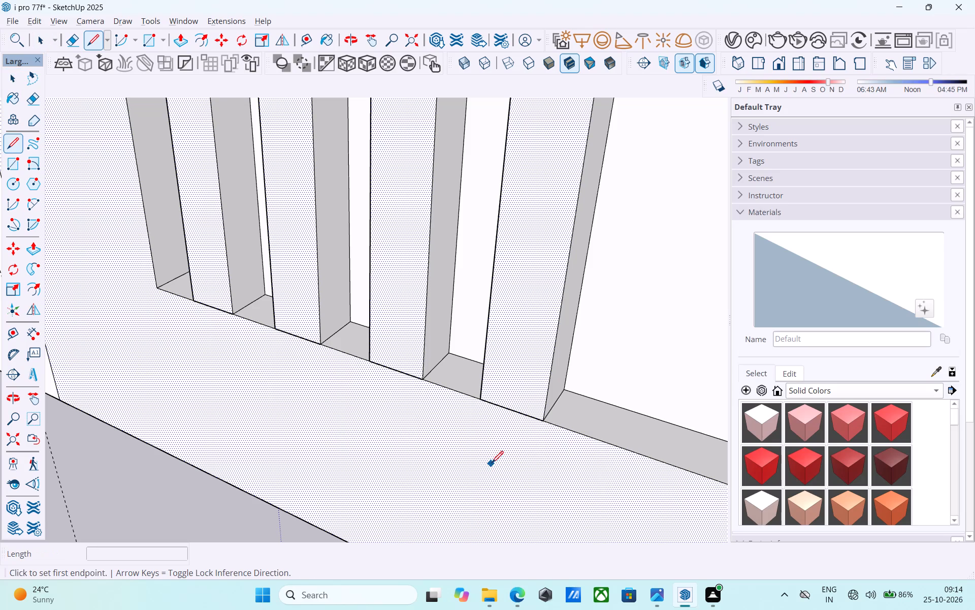
scroll(503, 443, up, 2)
click(477, 392)
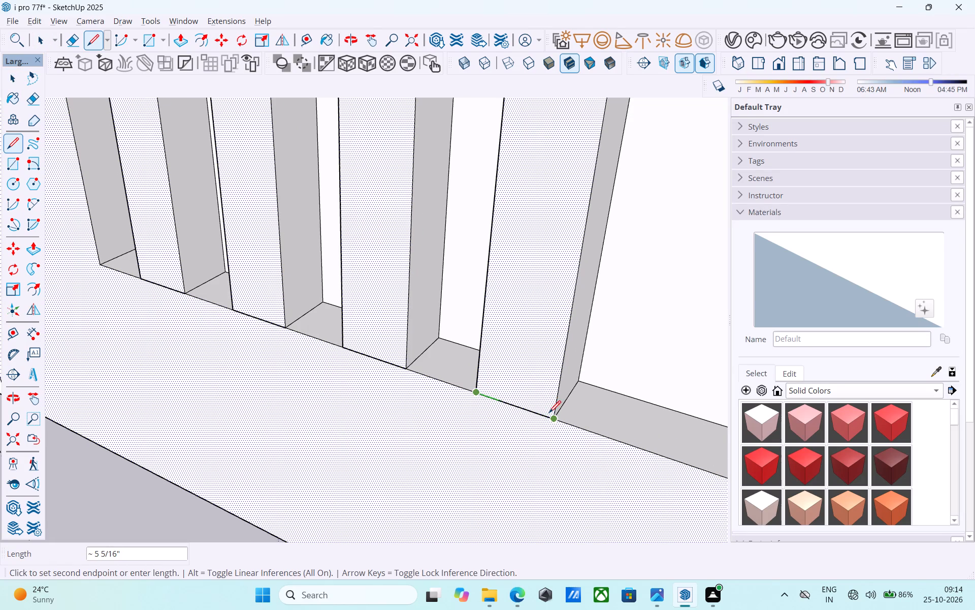
click(550, 414)
click(345, 348)
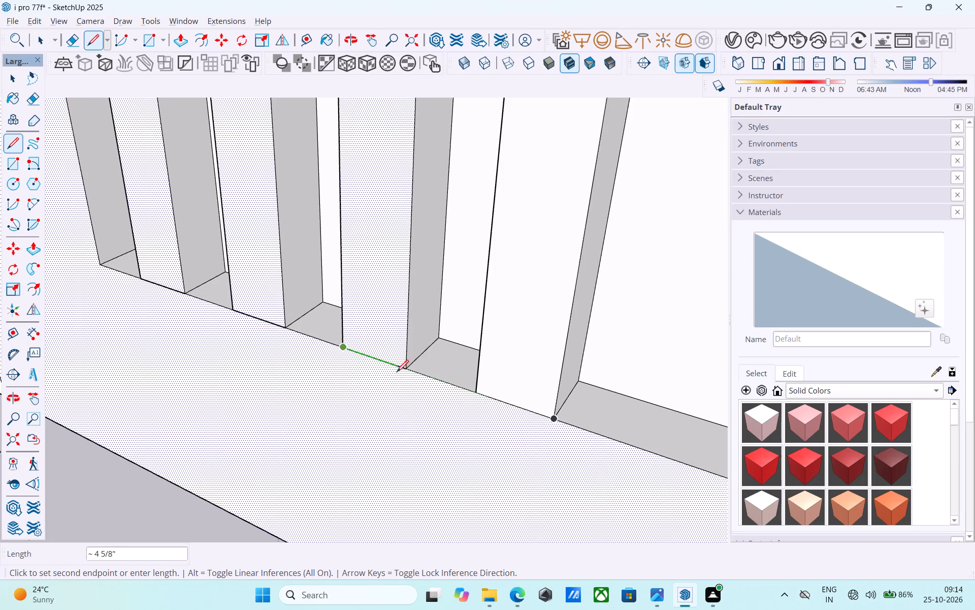
click(400, 371)
click(235, 309)
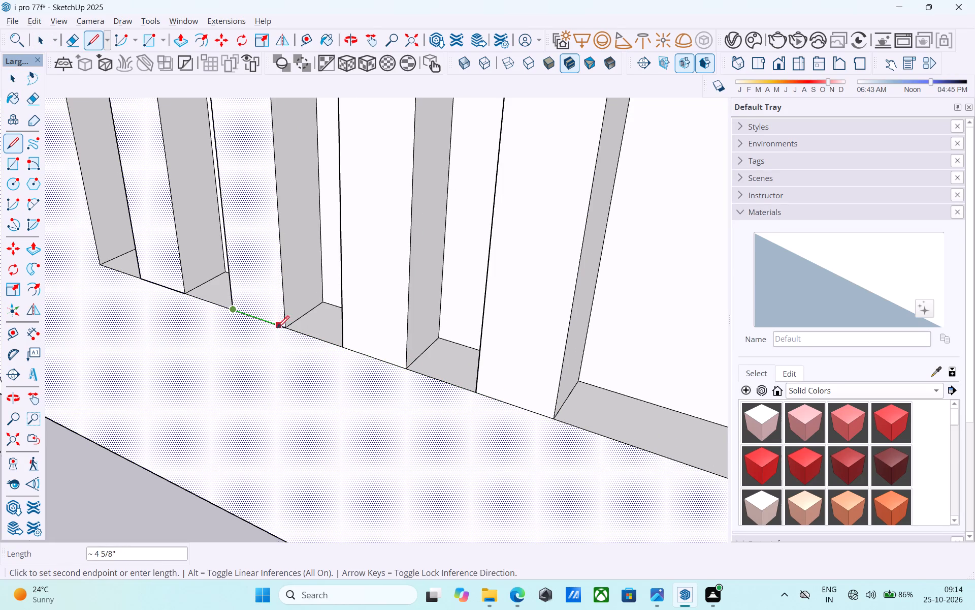
click(281, 329)
click(143, 277)
click(185, 296)
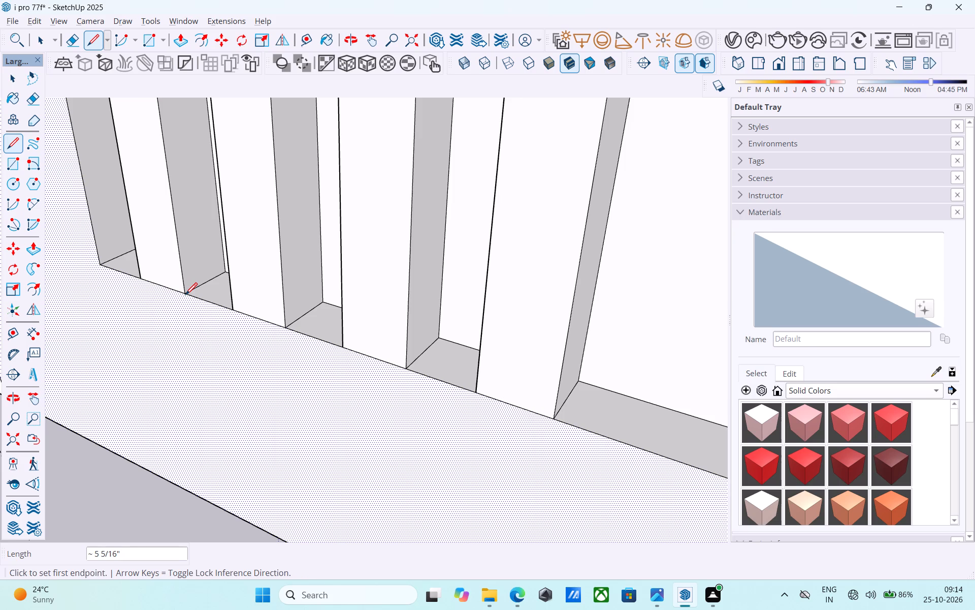
key(space)
Push the lower face of the slat farthest from the square opening back to the recess's rear face.
scroll(223, 364, down, 6)
middle_drag(224, 364, 268, 340)
click(389, 318)
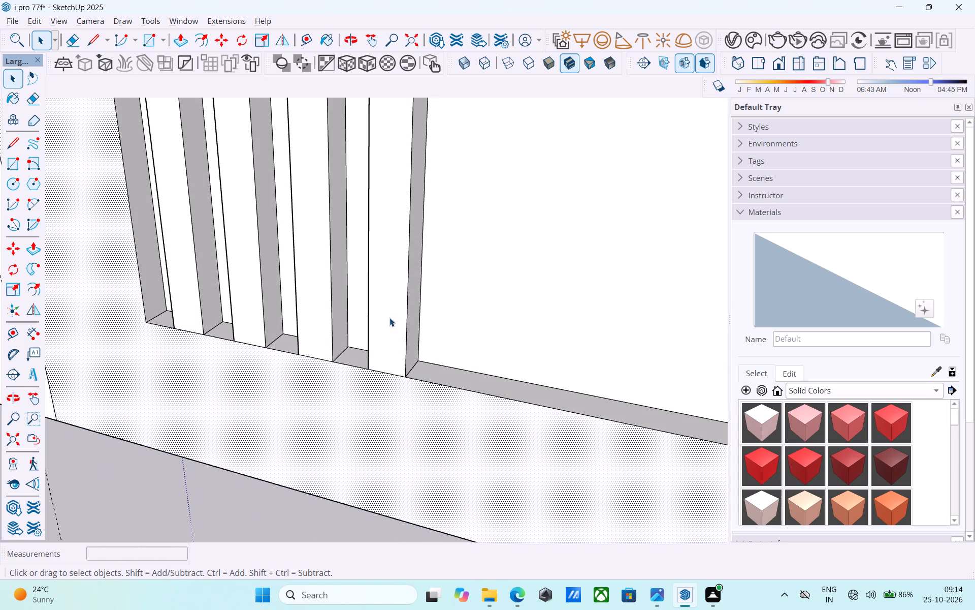
key(p)
click(414, 320)
drag(564, 268, 572, 264)
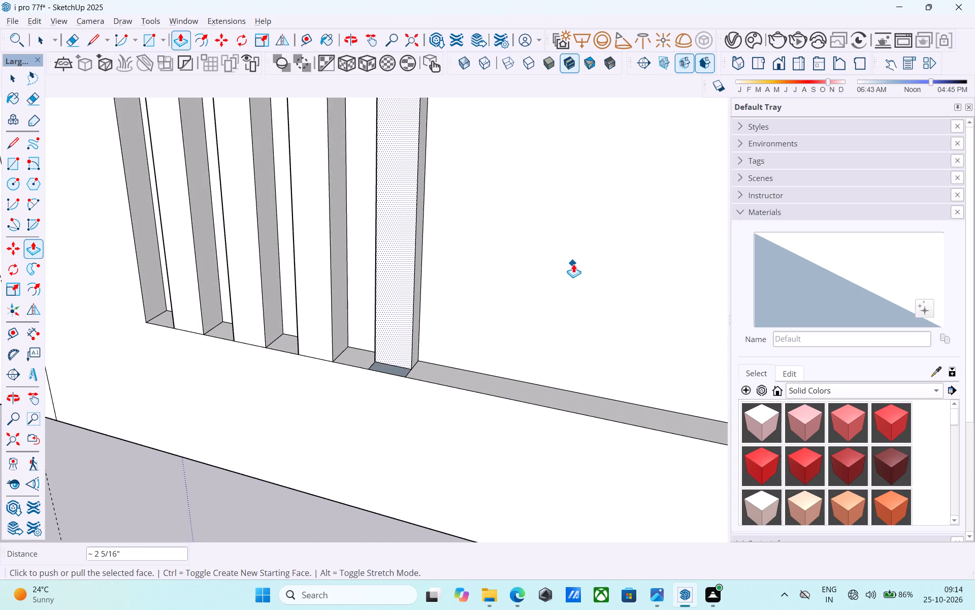
click(397, 293)
click(493, 278)
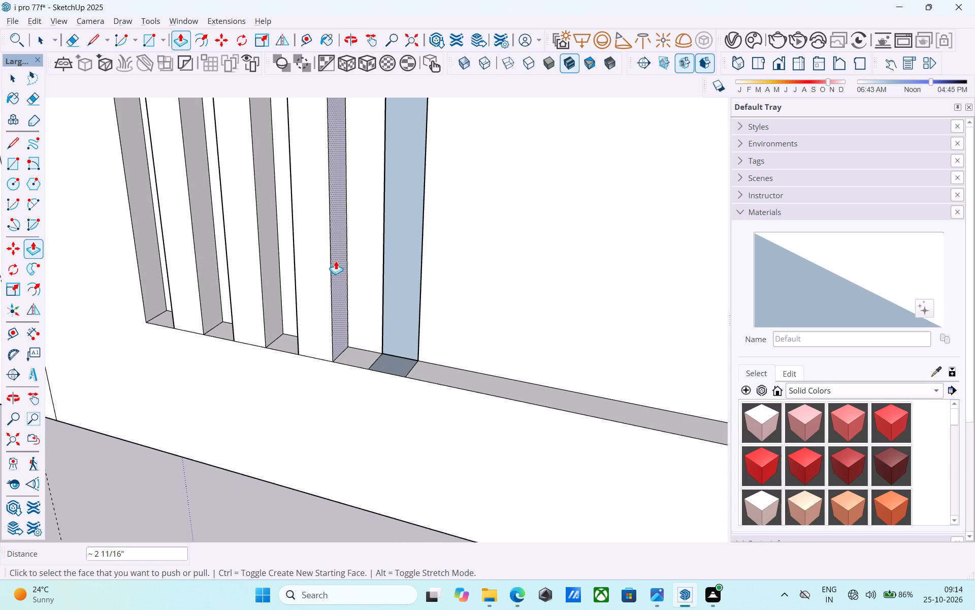
Push the lower faces of the other three slats back 5" to the recess's rear face.
key(space)
click(318, 253)
key(p)
click(318, 253)
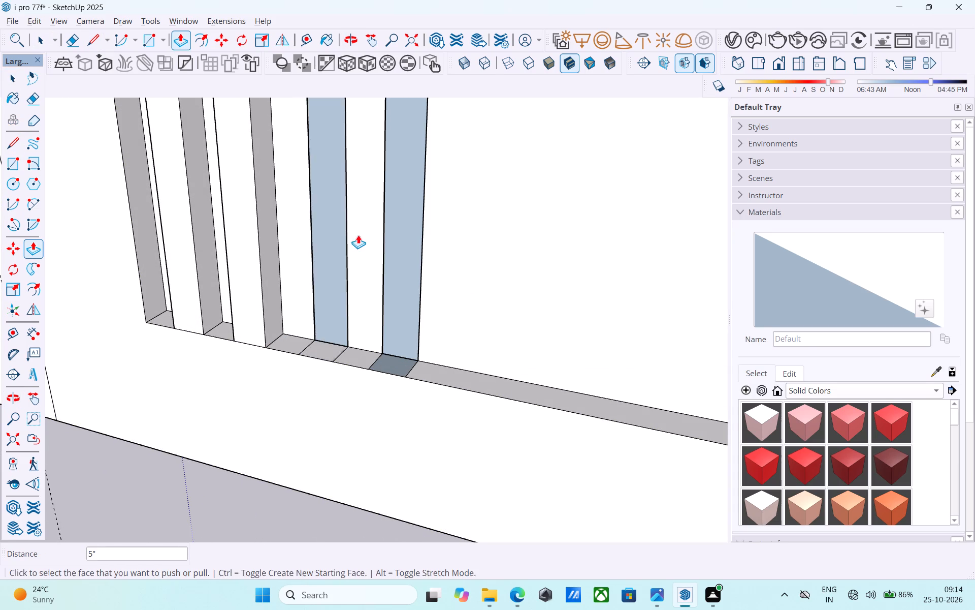
click(358, 235)
key(space)
click(238, 249)
key(p)
double_click(238, 249)
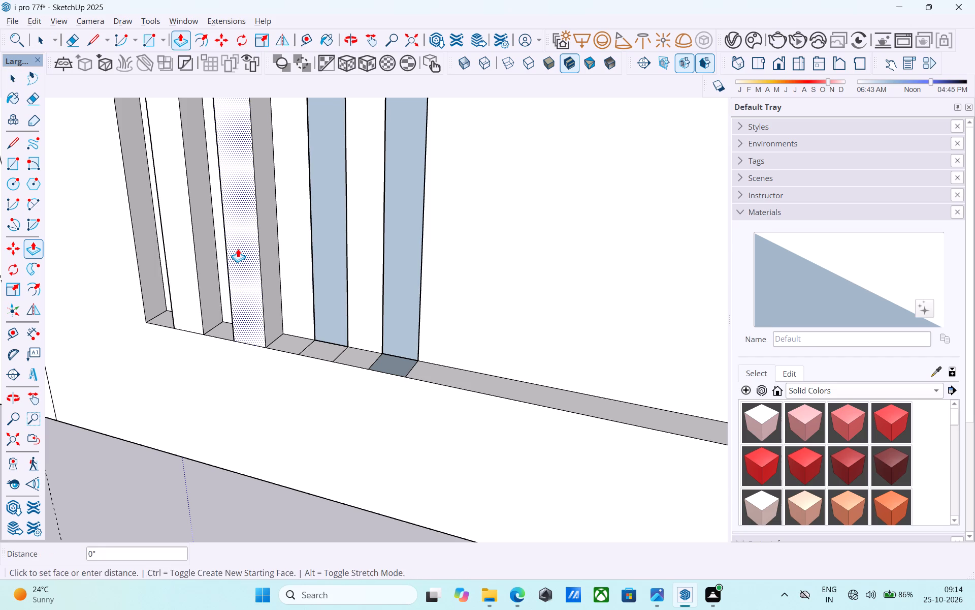
double_click(182, 235)
key(space)
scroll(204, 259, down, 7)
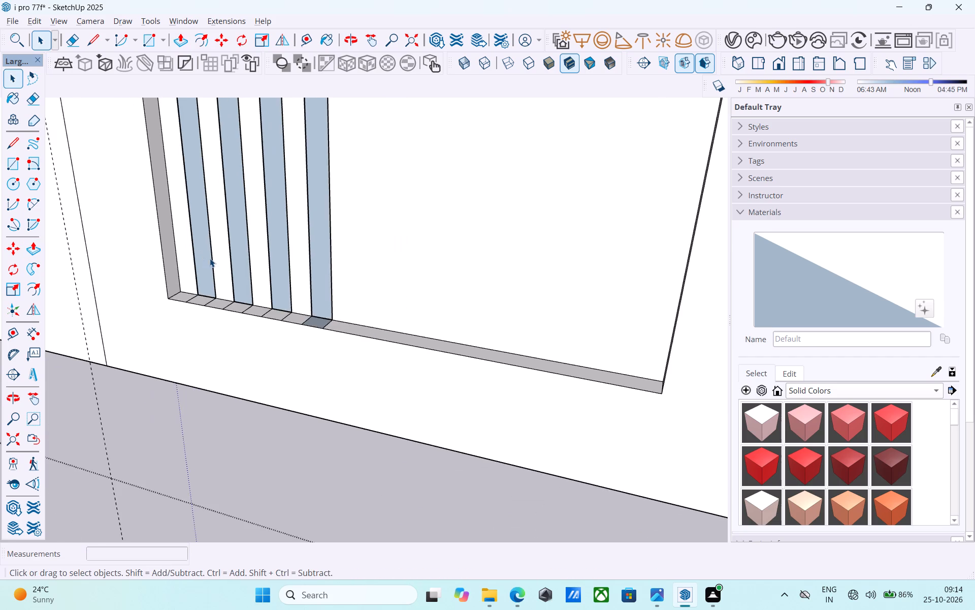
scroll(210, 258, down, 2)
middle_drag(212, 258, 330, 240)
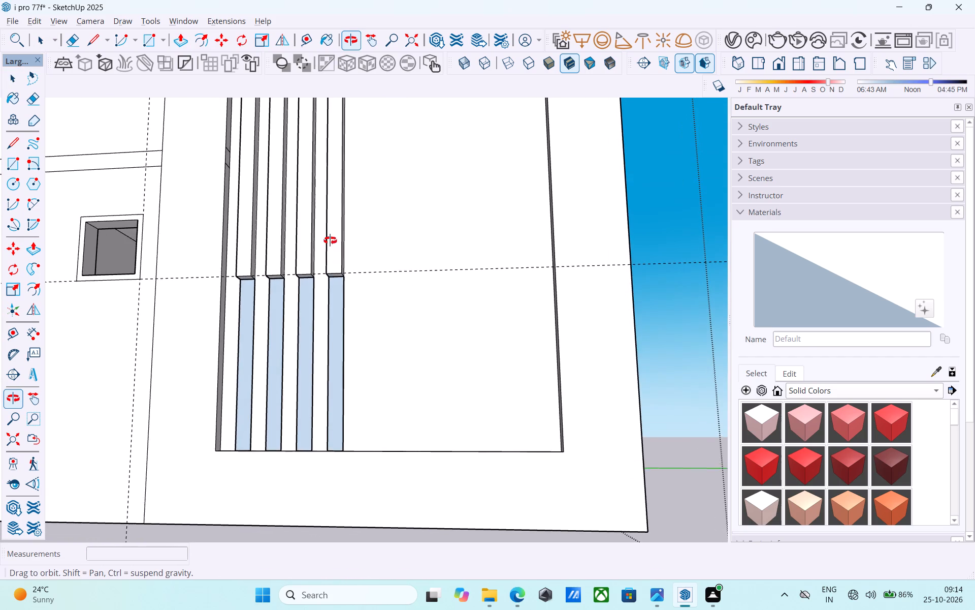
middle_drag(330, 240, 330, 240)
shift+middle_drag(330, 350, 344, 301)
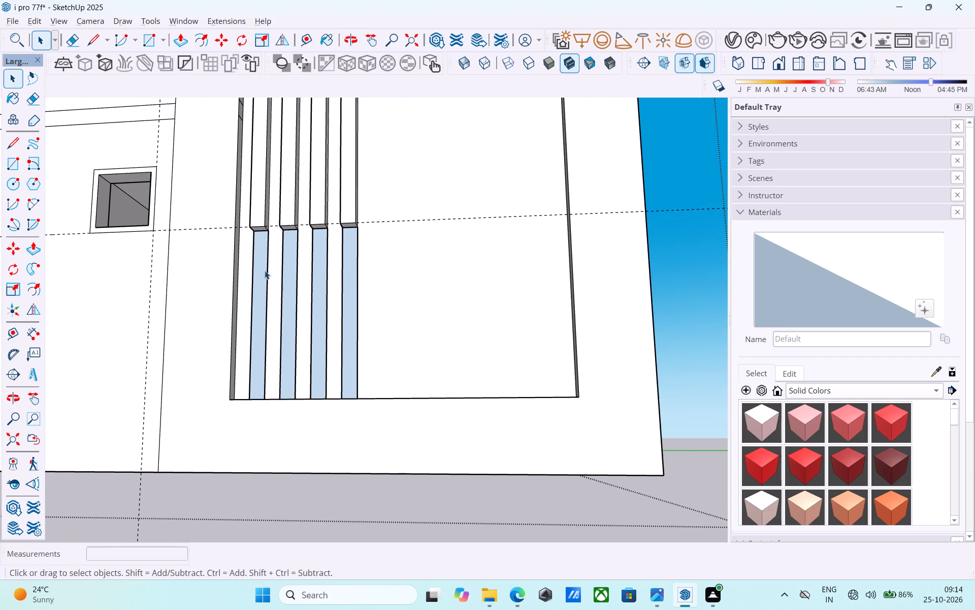
Draw a rectangle over the open strip below the slat nearest the square opening to close the recess's rear face.
key(r)
scroll(204, 252, up, 8)
click(286, 215)
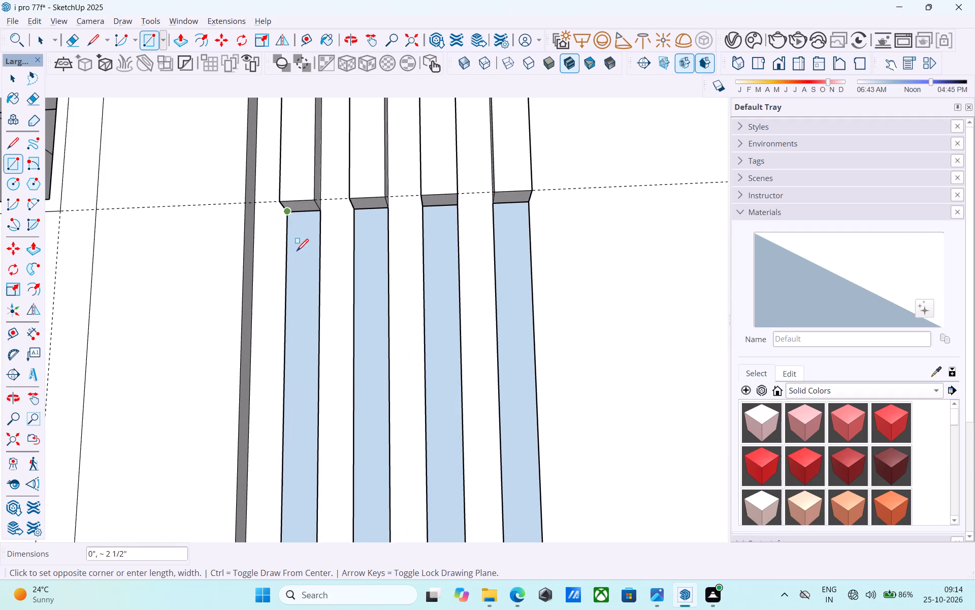
scroll(318, 351, down, 4)
shift+middle_drag(316, 362, 321, 387)
scroll(331, 401, up, 8)
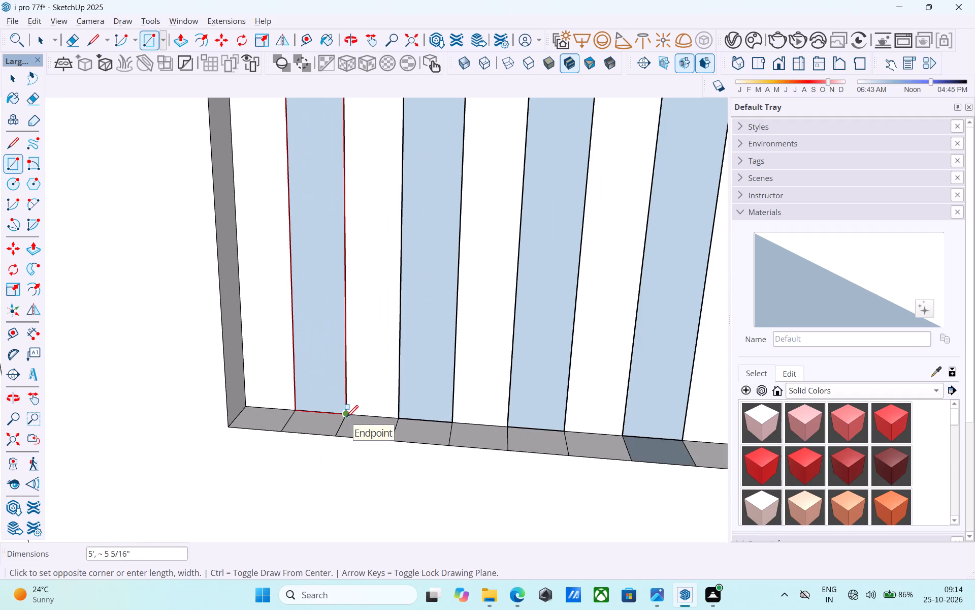
click(346, 418)
Draw a matching rectangle over the open strip below the second slat from the square opening.
scroll(348, 382, down, 8)
shift+middle_drag(366, 357, 350, 283)
scroll(351, 236, up, 7)
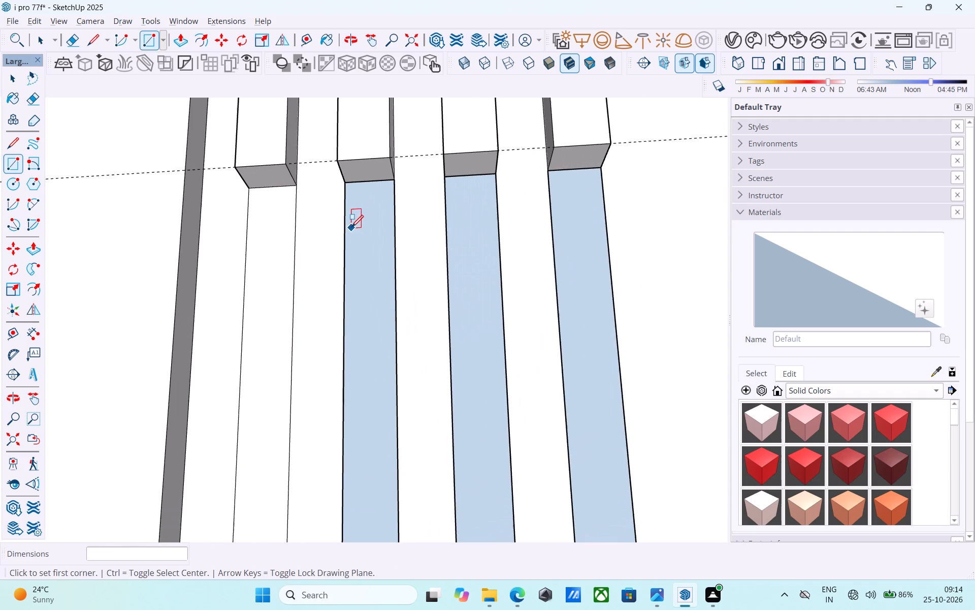
click(348, 183)
scroll(395, 388, down, 4)
shift+middle_drag(396, 391, 438, 177)
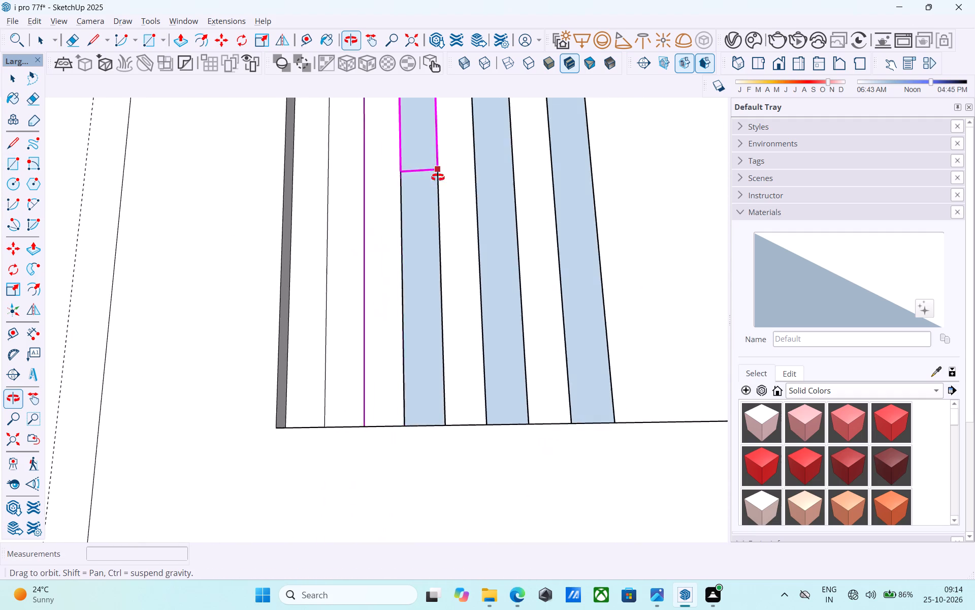
shift+middle_drag(438, 177, 446, 382)
scroll(440, 391, up, 6)
click(414, 381)
Draw a matching rectangle over the open strip below the third slat from the square opening.
scroll(445, 286, down, 6)
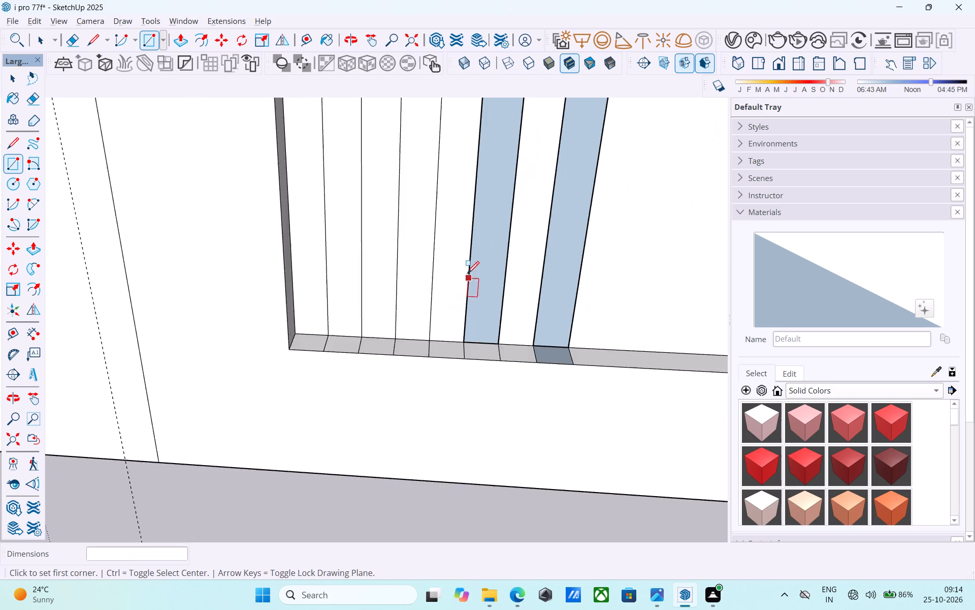
scroll(467, 274, down, 4)
shift+middle_drag(460, 308, 394, 246)
scroll(394, 246, up, 11)
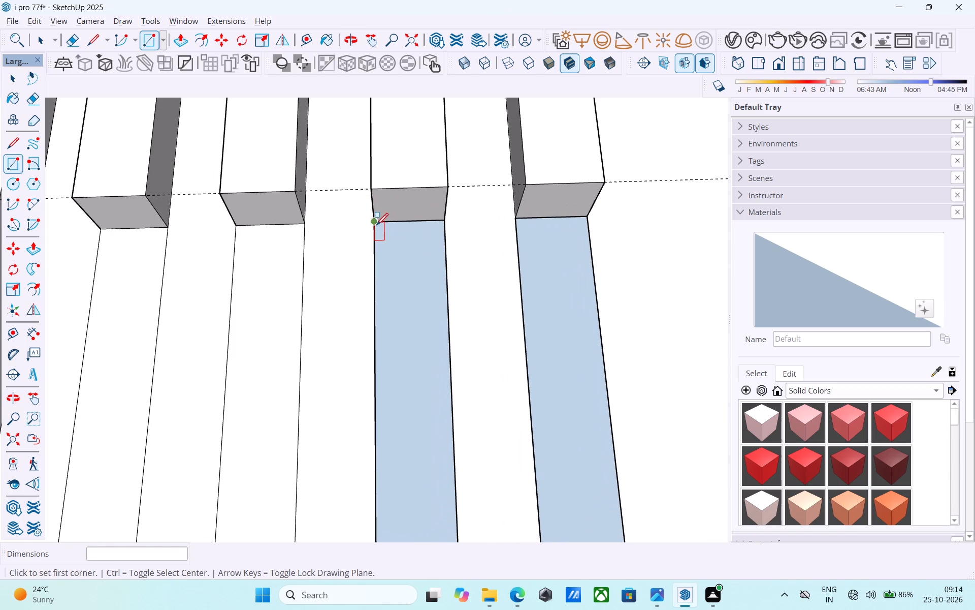
click(376, 226)
scroll(398, 272, down, 16)
shift+middle_drag(390, 391, 373, 376)
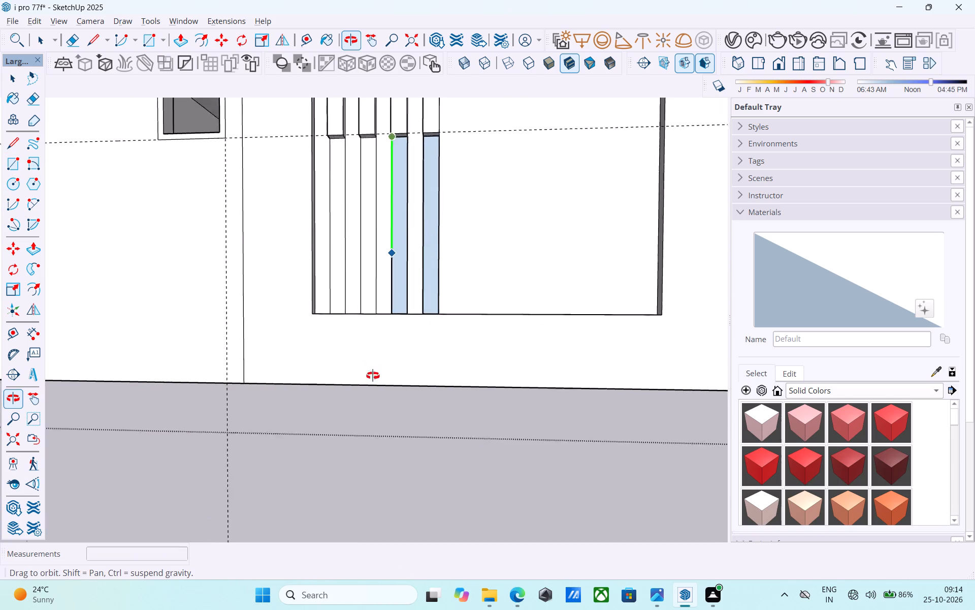
shift+middle_drag(373, 376, 375, 450)
scroll(408, 363, up, 11)
click(399, 289)
Draw a matching rectangle over the open strip below the slat farthest from the square opening.
scroll(399, 289, up, 1)
scroll(399, 292, down, 4)
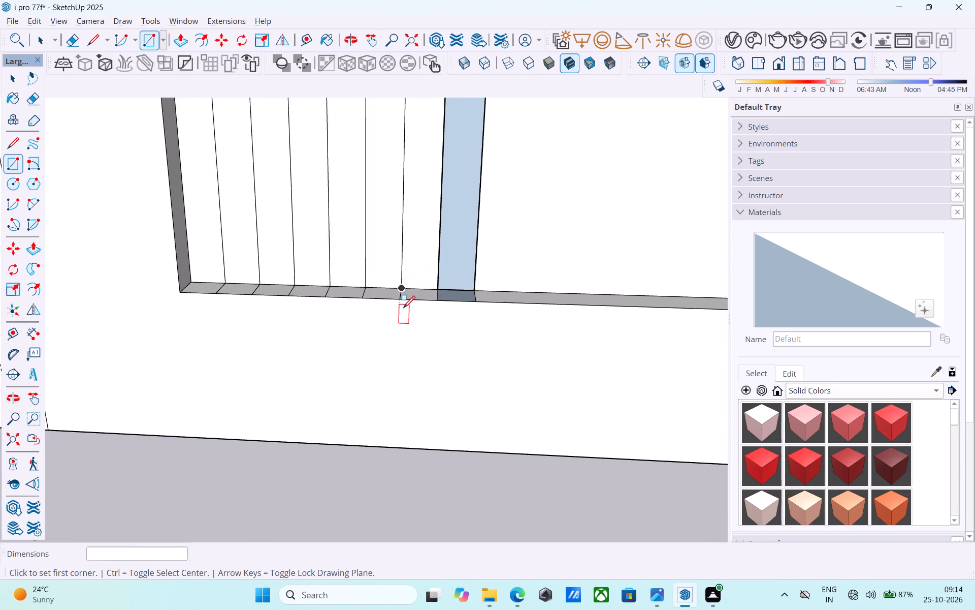
scroll(403, 309, down, 11)
shift+middle_drag(394, 326, 367, 267)
scroll(378, 302, up, 8)
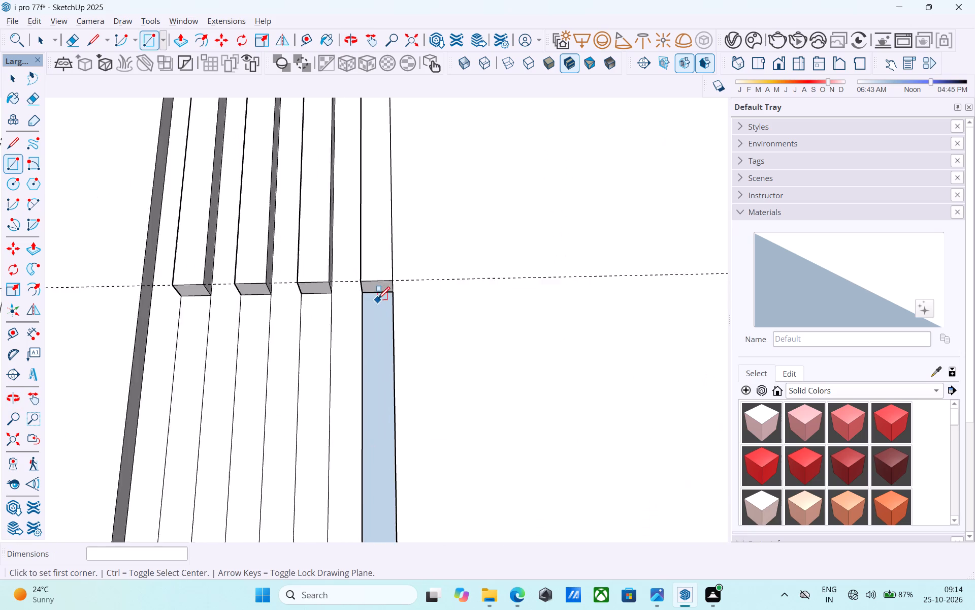
scroll(378, 300, up, 8)
click(350, 283)
scroll(361, 264, down, 13)
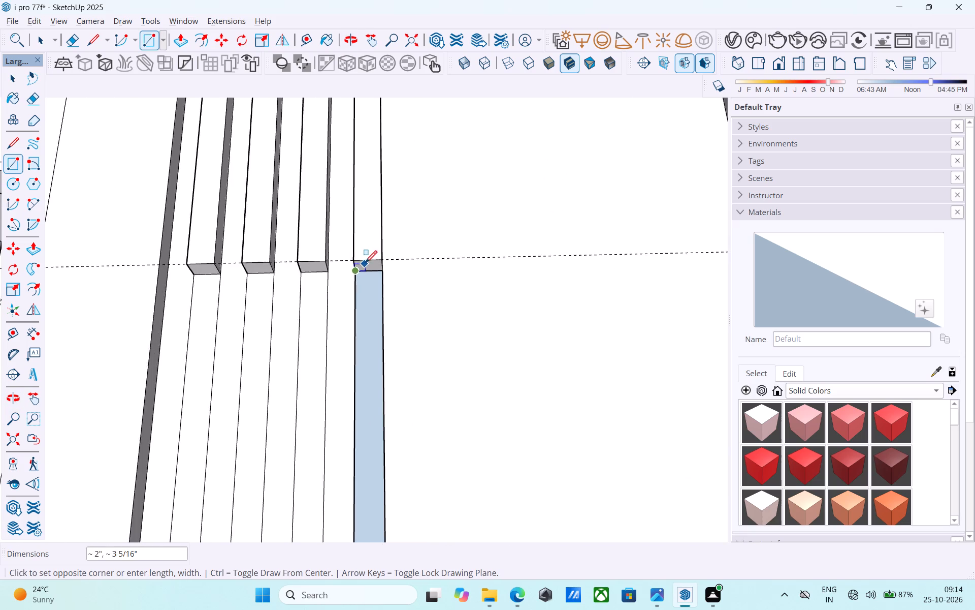
scroll(365, 264, down, 3)
shift+middle_drag(376, 382, 359, 481)
scroll(414, 386, up, 12)
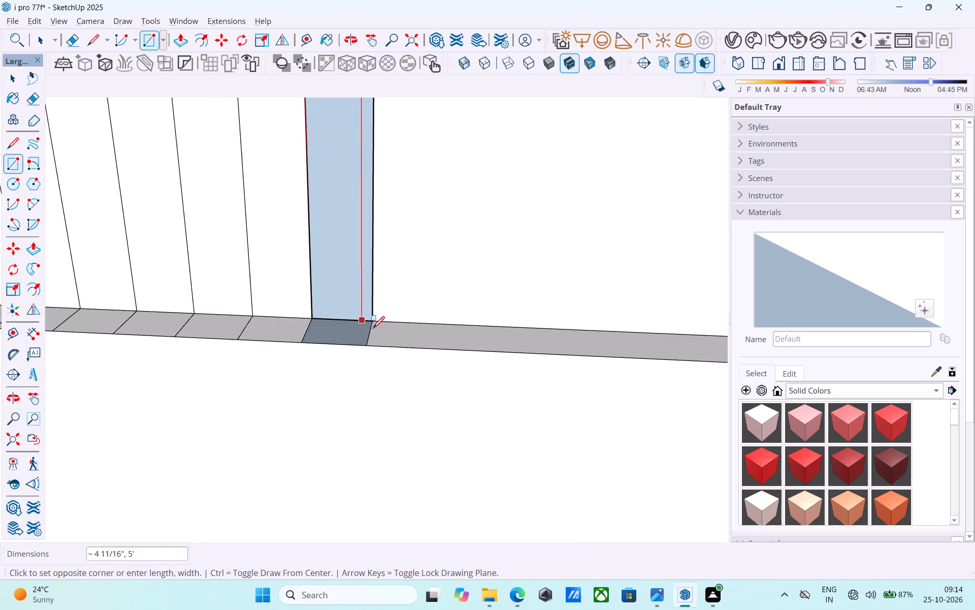
click(371, 322)
Reverse the blue-backed face on the recess's bottom ledge beneath the slat farthest from the square opening.
scroll(375, 313, down, 7)
shift+middle_drag(377, 316, 357, 357)
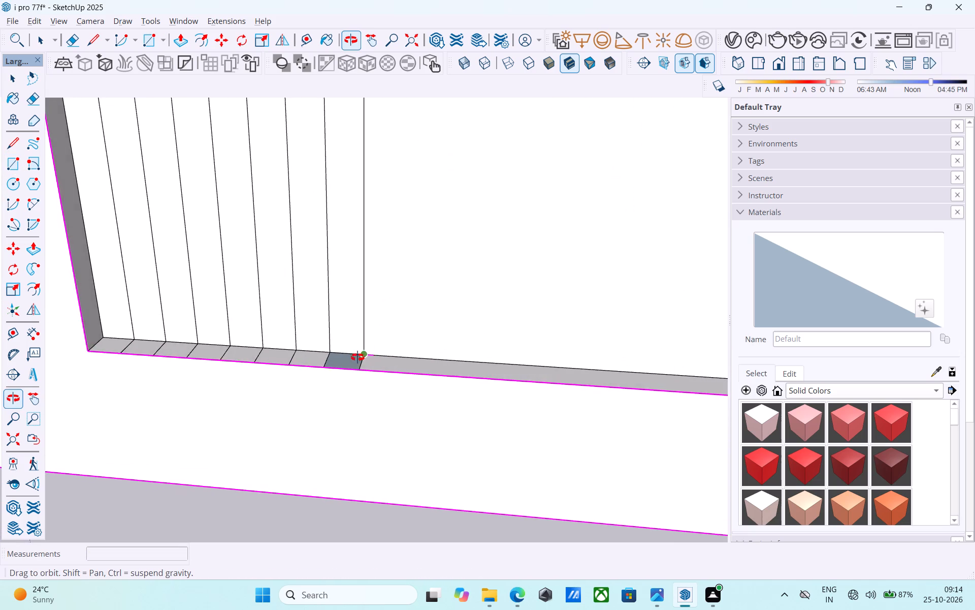
shift+middle_drag(357, 357, 358, 359)
scroll(356, 364, up, 5)
key(space)
click(343, 368)
right_click(343, 368)
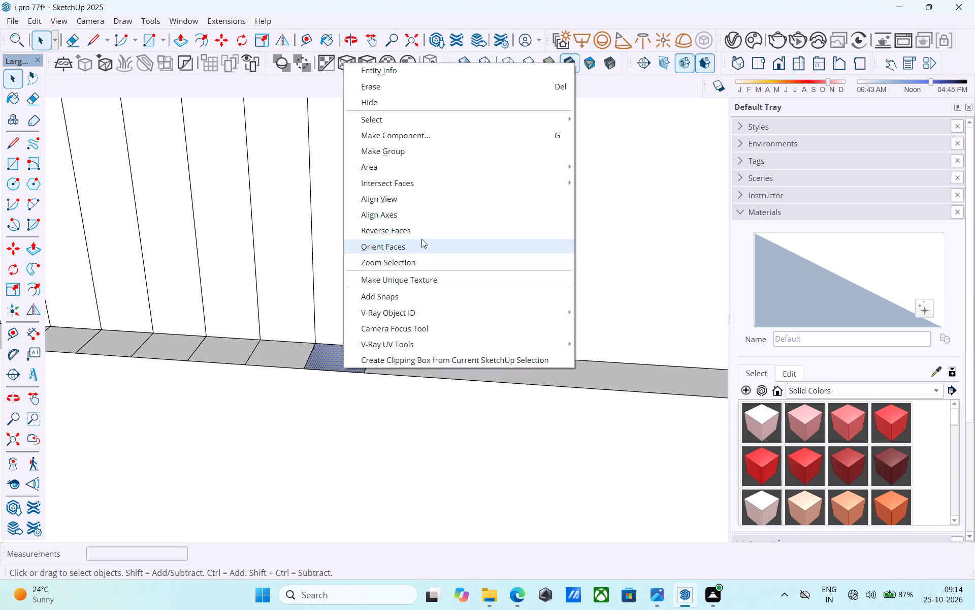
click(419, 230)
Erase all the short dividing lines across the recess's bottom ledge beneath the four slats.
key(e)
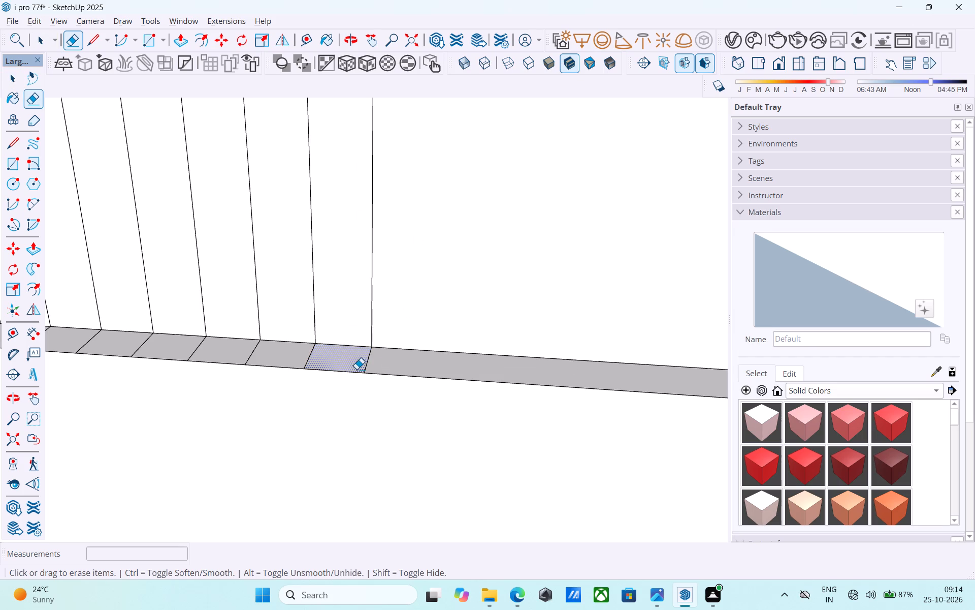
click(364, 364)
drag(309, 355, 333, 353)
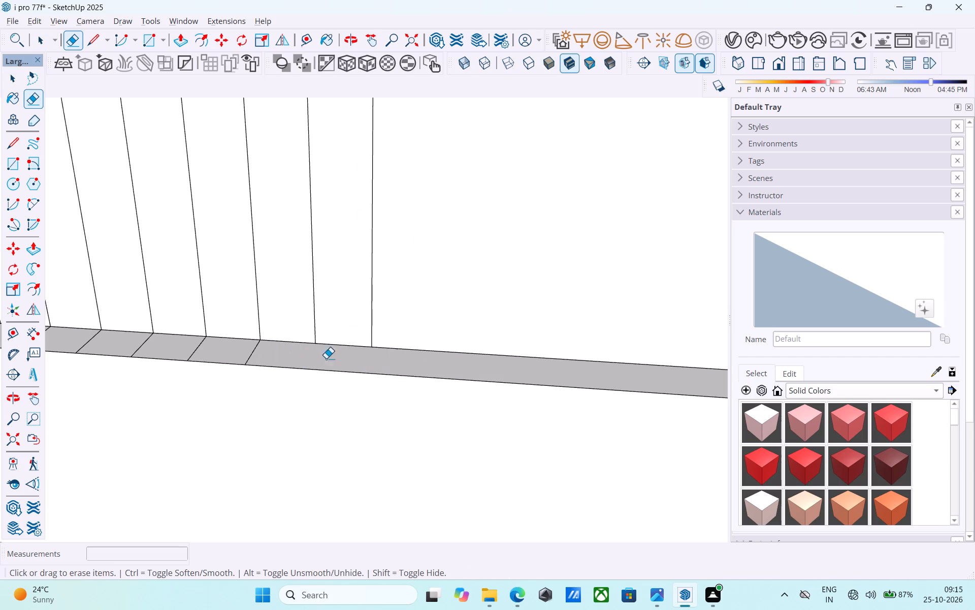
drag(255, 354, 250, 352)
drag(200, 349, 178, 346)
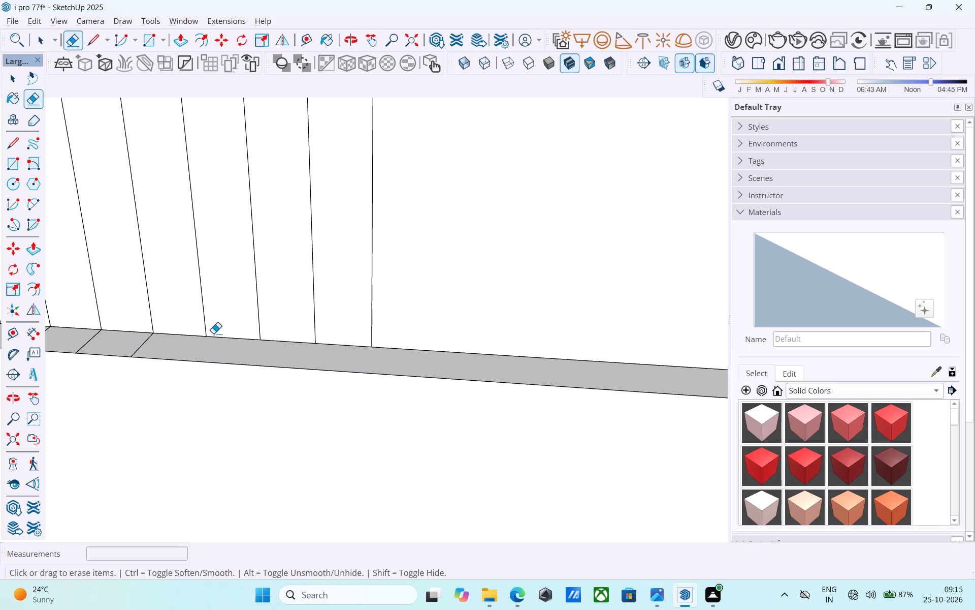
shift+middle_drag(213, 333, 524, 339)
drag(456, 353, 465, 352)
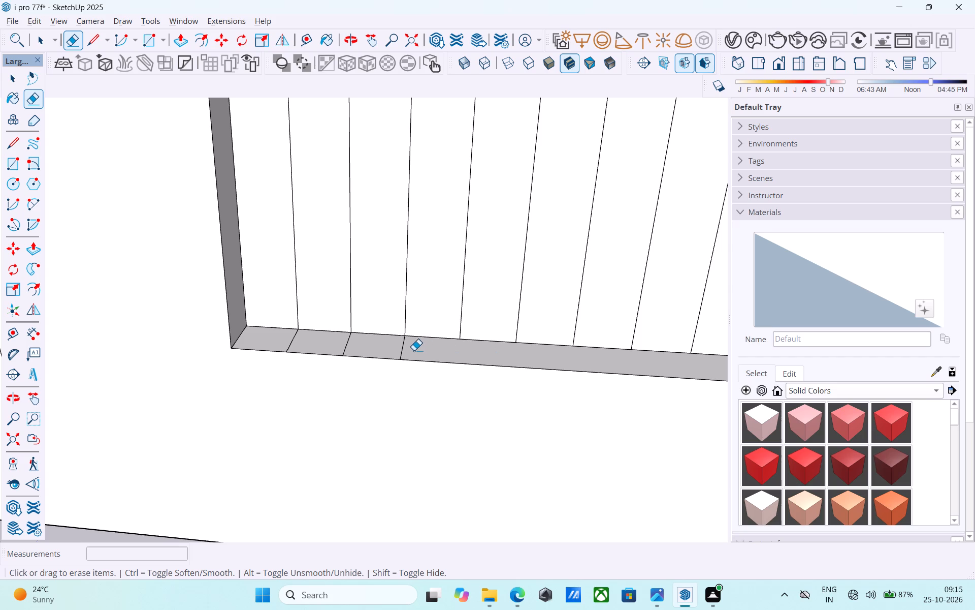
drag(414, 350, 396, 347)
drag(360, 342, 332, 337)
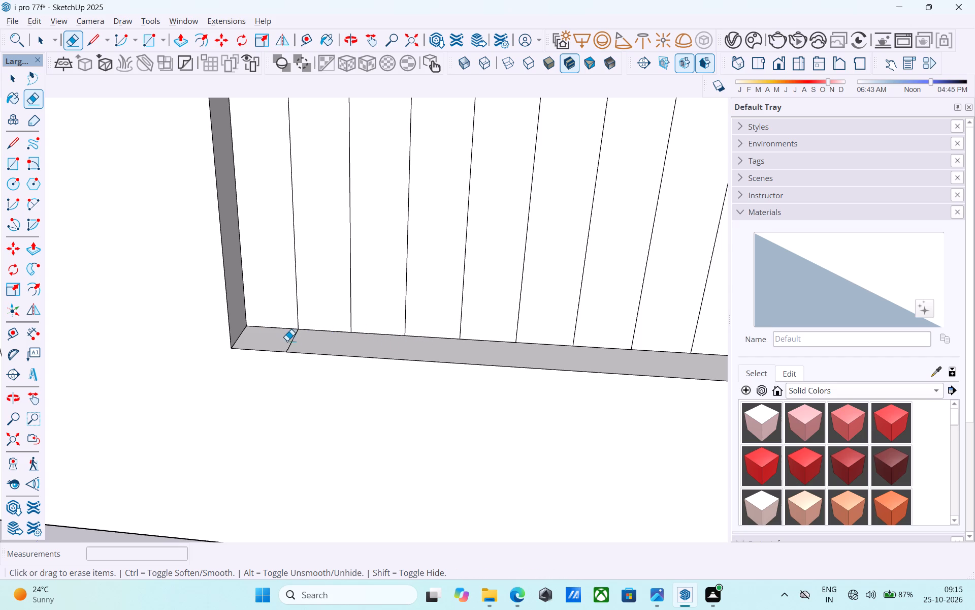
click(290, 343)
Erase the vertical lines on the recess's rear face below the four shortened slats.
scroll(309, 359, down, 14)
shift+middle_drag(368, 335, 389, 344)
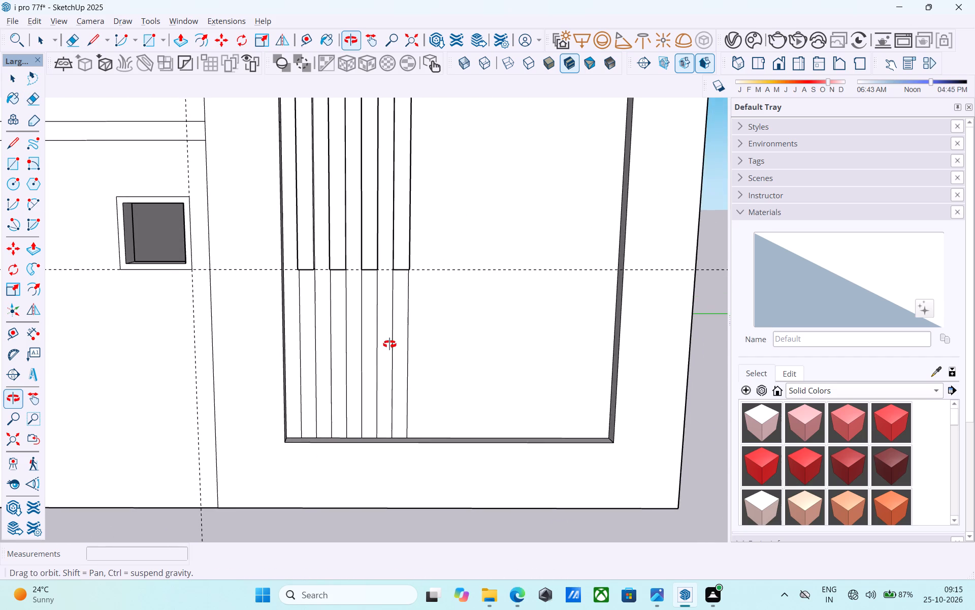
shift+middle_drag(389, 344, 375, 344)
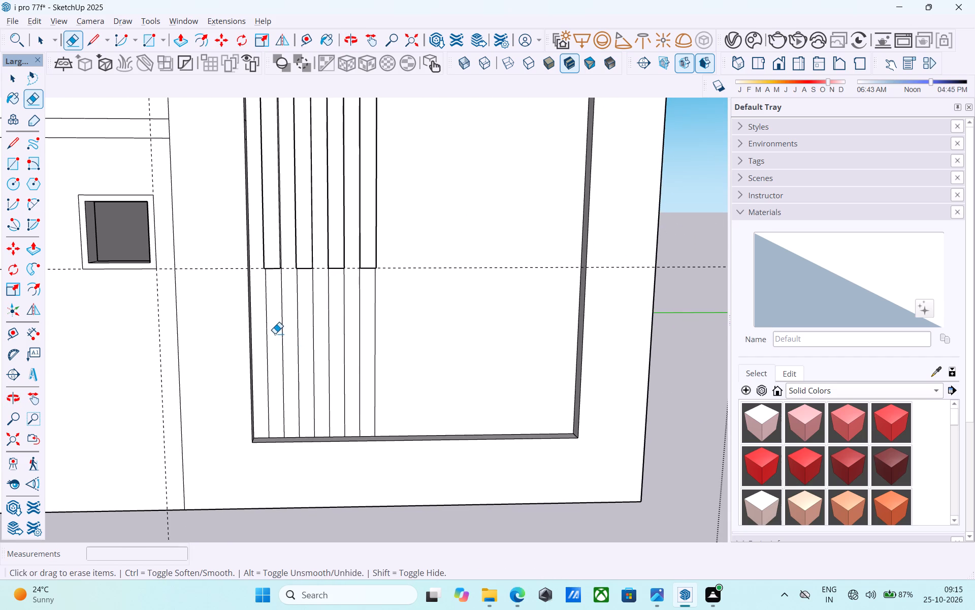
drag(263, 330, 420, 345)
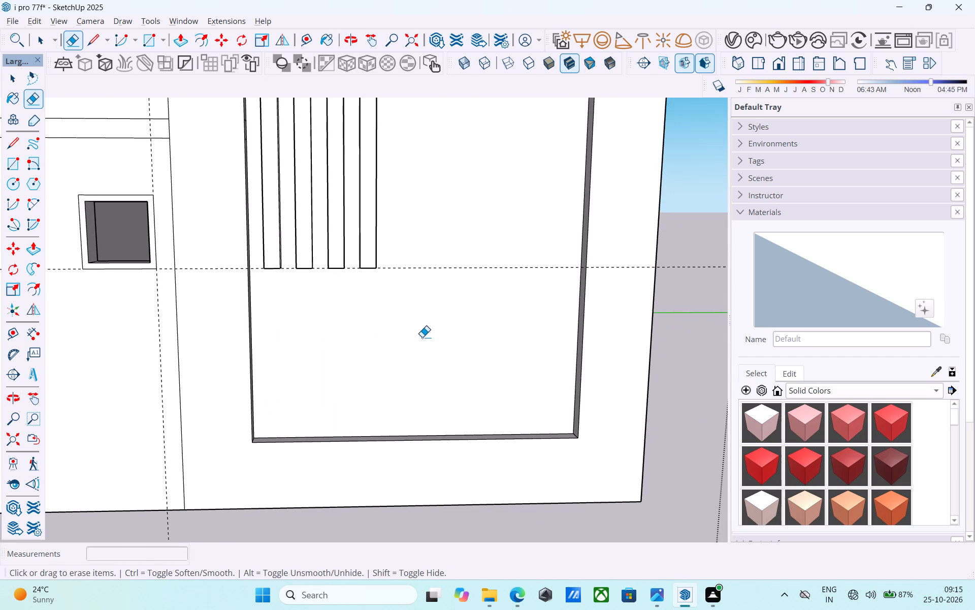
Place a horizontal guide 3' above the bottom line of the outlined wall panel beside the slatted panel.
scroll(406, 337, down, 1)
middle_drag(405, 339, 309, 368)
scroll(306, 361, down, 5)
middle_drag(345, 327, 323, 462)
shift+middle_drag(344, 340, 351, 378)
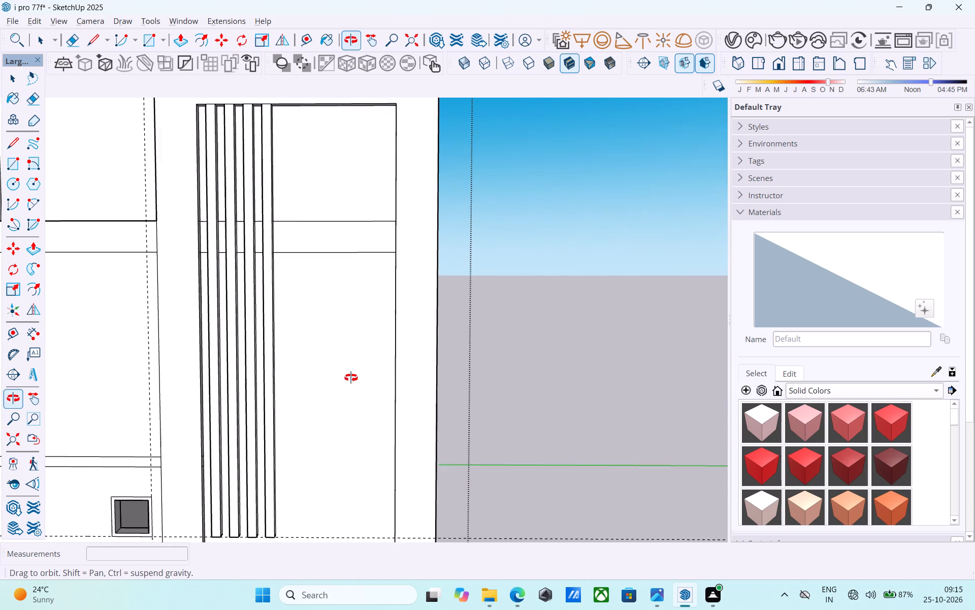
shift+middle_drag(351, 378, 355, 373)
scroll(357, 359, down, 5)
shift+middle_drag(361, 360, 416, 358)
key(space)
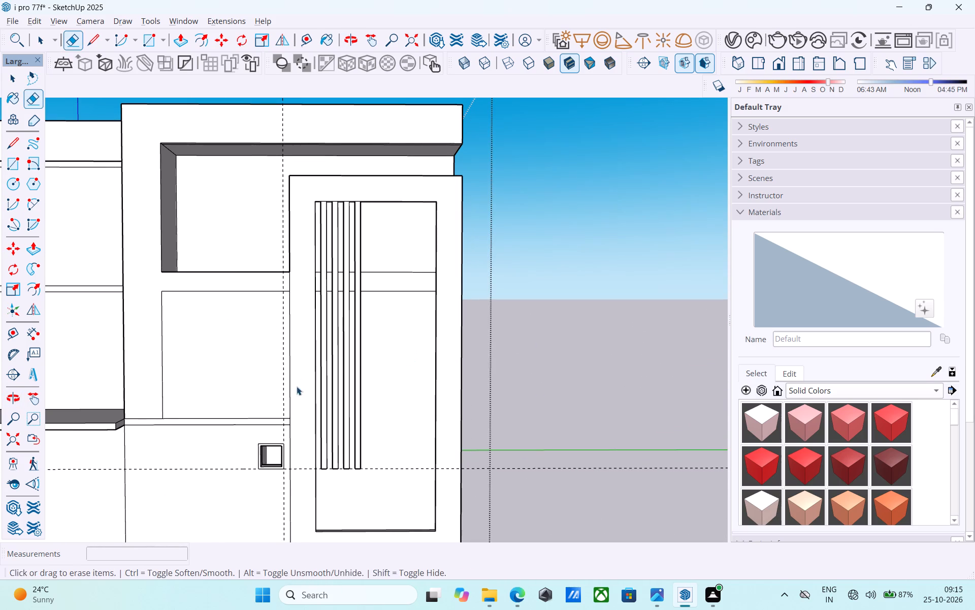
key(t)
scroll(230, 388, up, 4)
scroll(231, 393, down, 5)
middle_drag(231, 393, 296, 385)
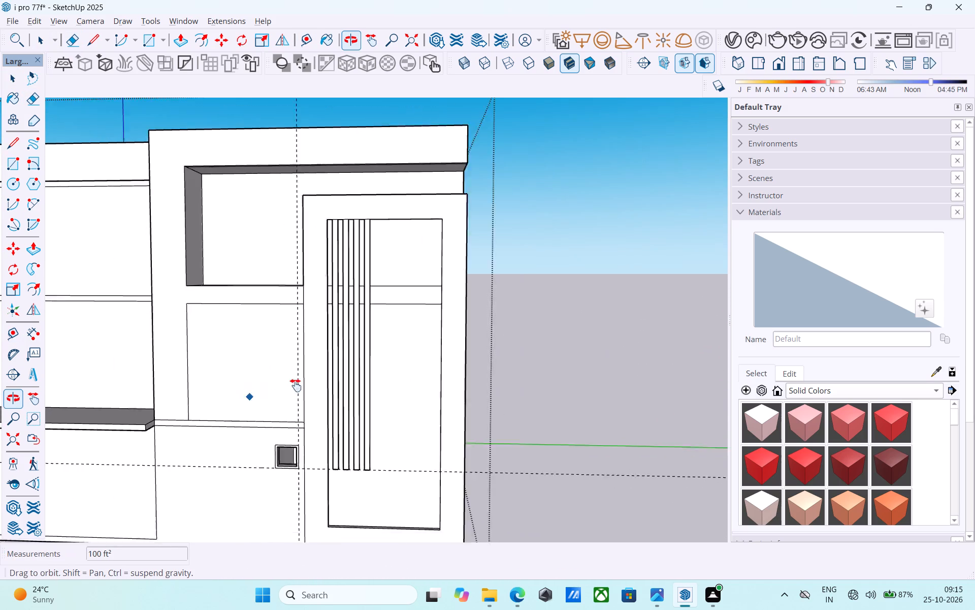
middle_drag(296, 385, 341, 391)
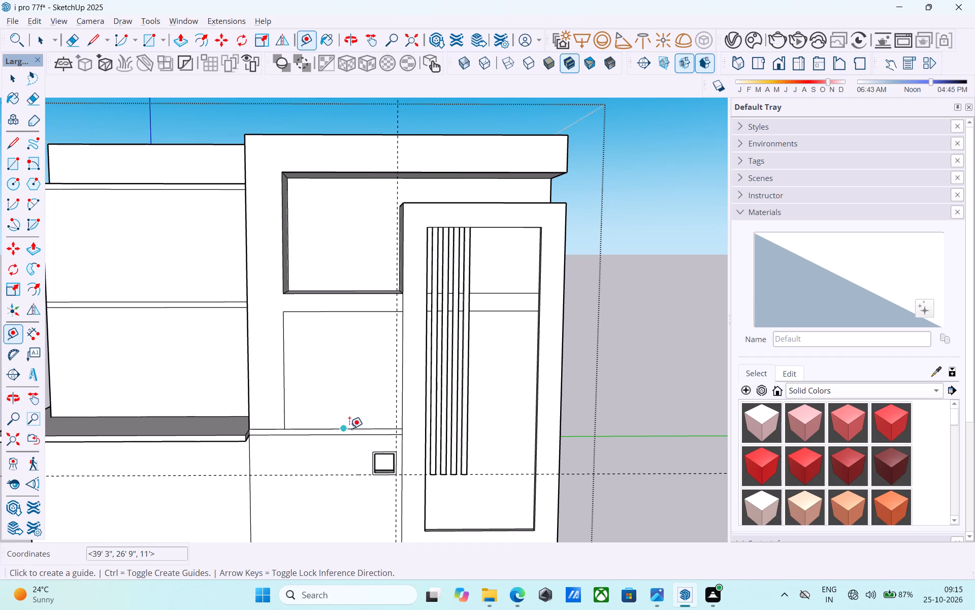
click(360, 430)
text(3')
key(Return)
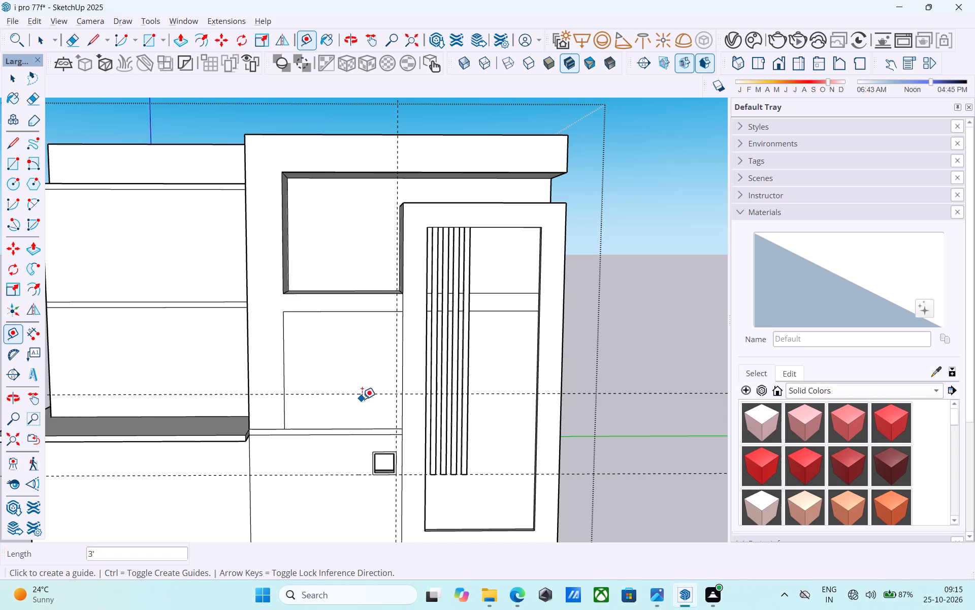
Draw a 10' horizontal line across the outlined wall panel along the new guide.
middle_drag(351, 383, 344, 402)
key(t)
scroll(343, 399, up, 4)
shift+middle_drag(342, 398, 374, 427)
key(r)
key(space)
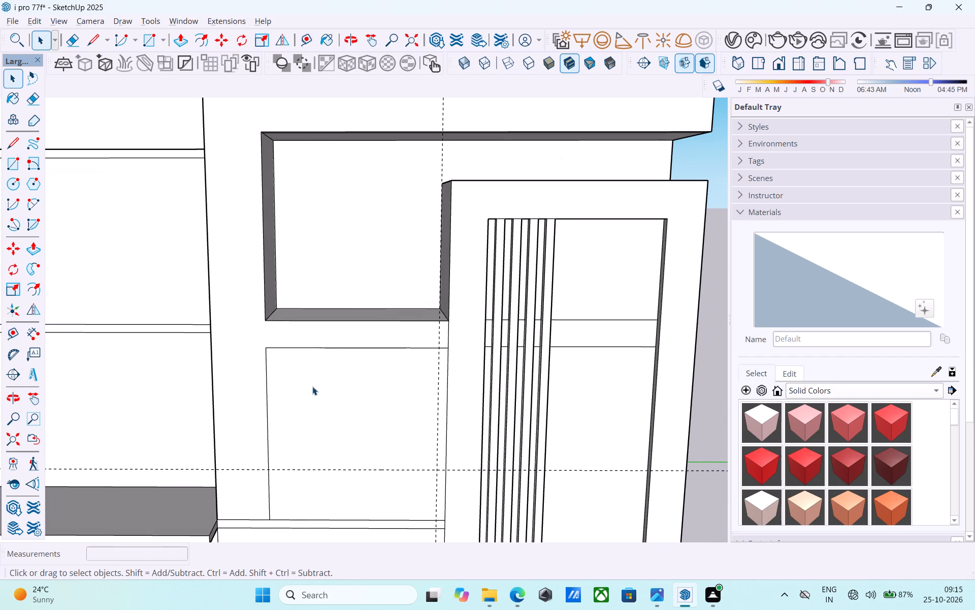
key(l)
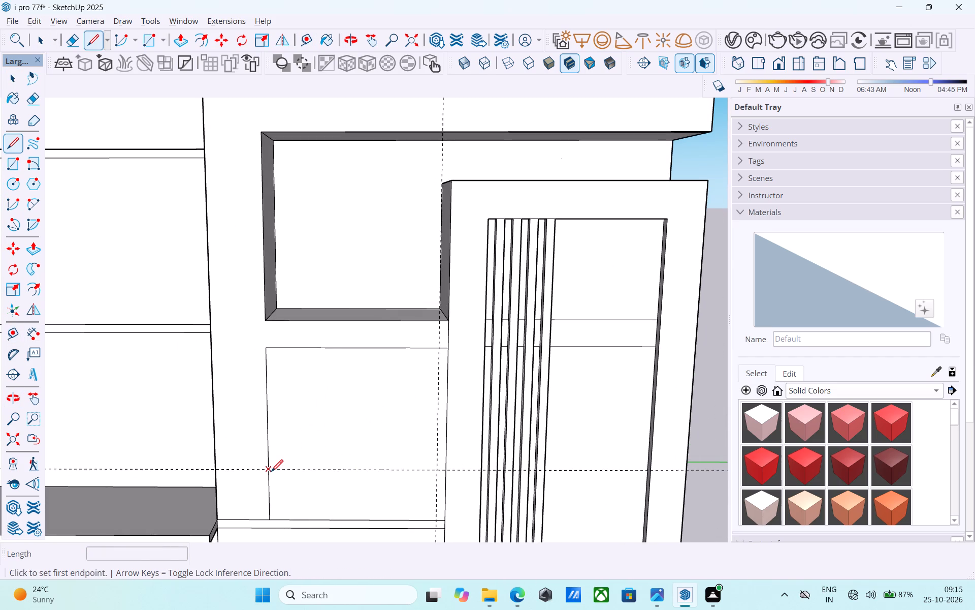
click(270, 471)
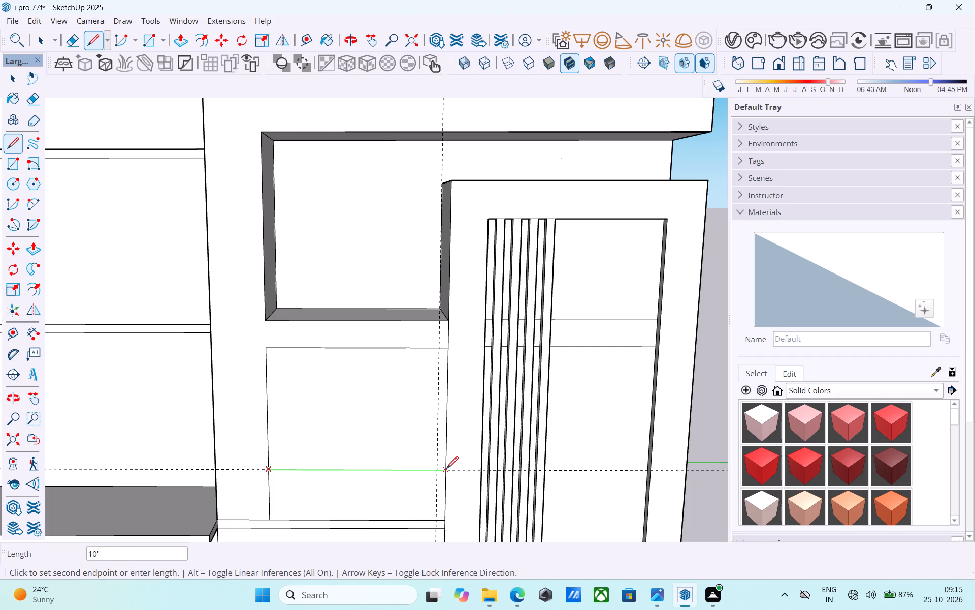
click(446, 470)
key(space)
Draw an upright rectangle 2' wide and 6' high in the outlined wall panel, above the new horizontal line.
scroll(355, 455, up, 1)
middle_drag(355, 454, 336, 431)
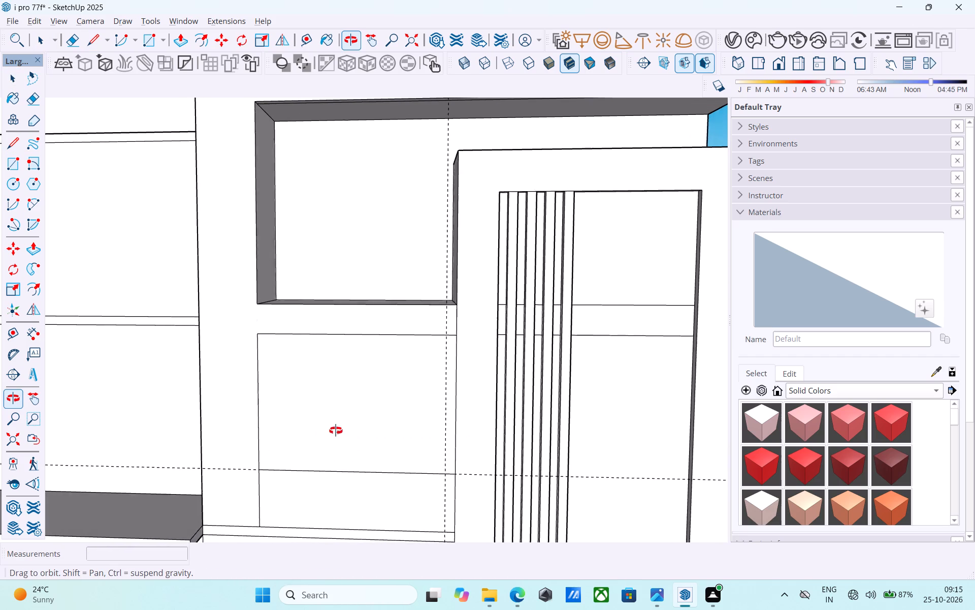
middle_drag(336, 431, 336, 429)
middle_drag(344, 387, 336, 379)
scroll(337, 377, up, 2)
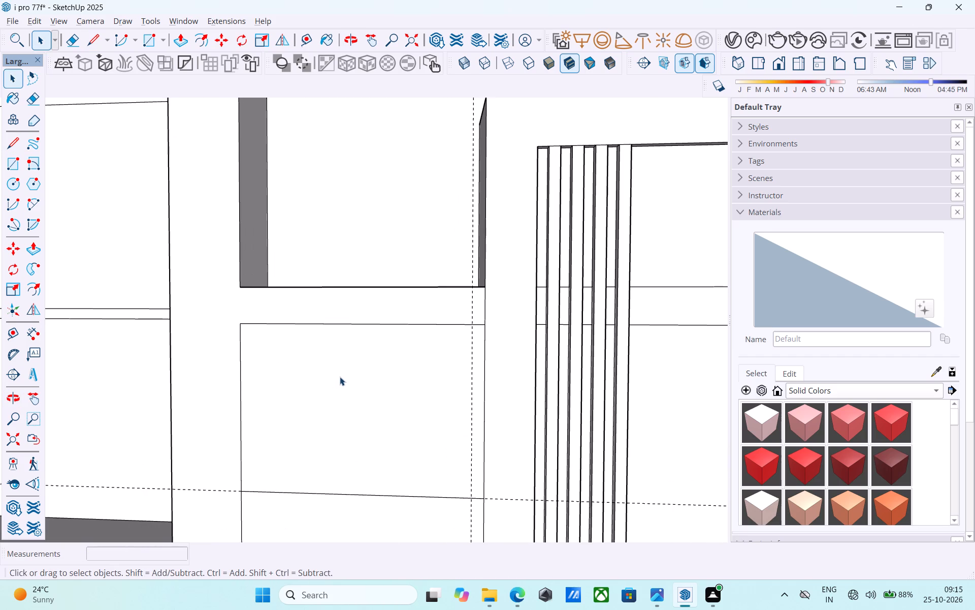
key(r)
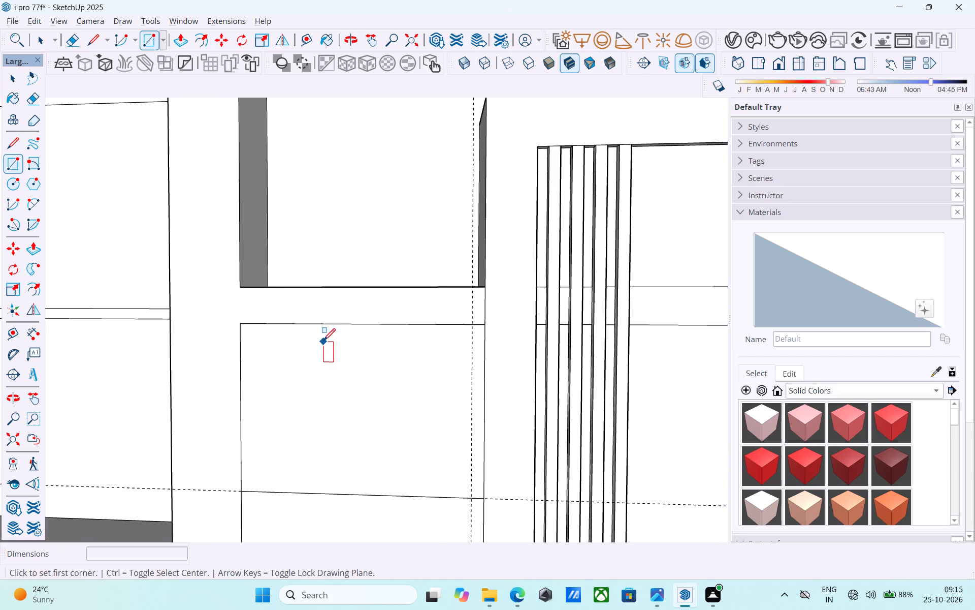
click(323, 342)
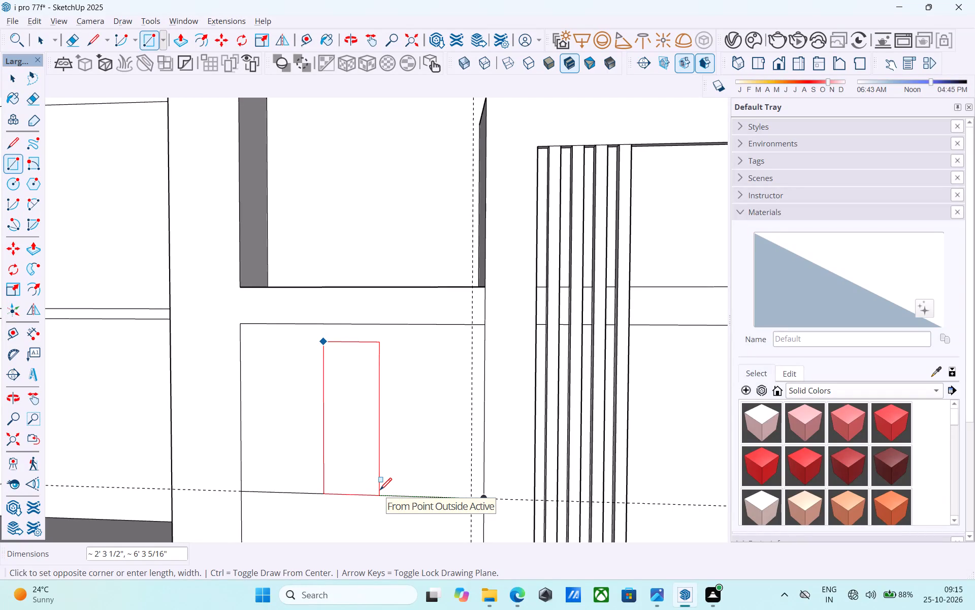
text(6',2')
key(Return)
text(2',6')
key(Return)
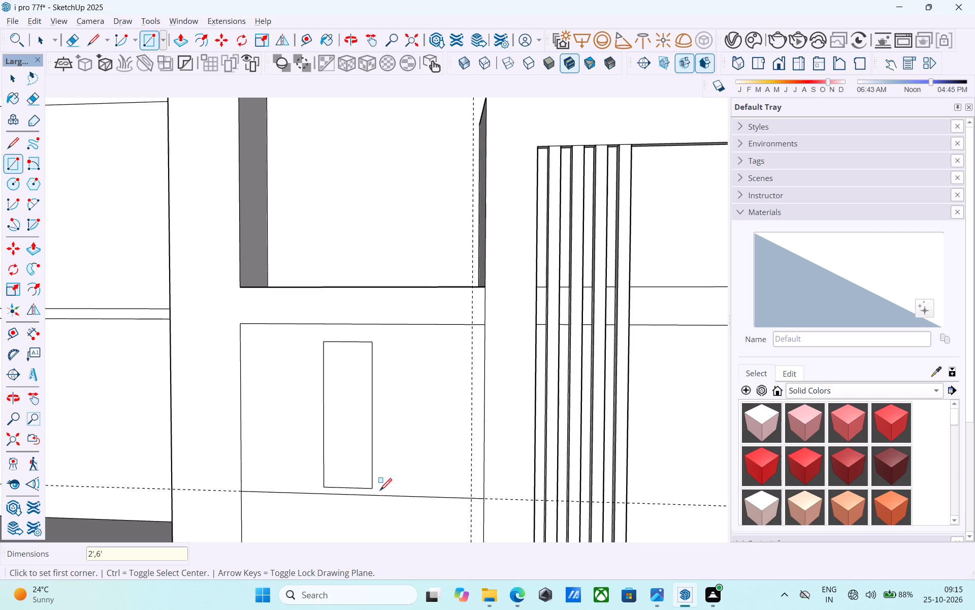
scroll(338, 445, down, 5)
middle_drag(338, 445, 334, 460)
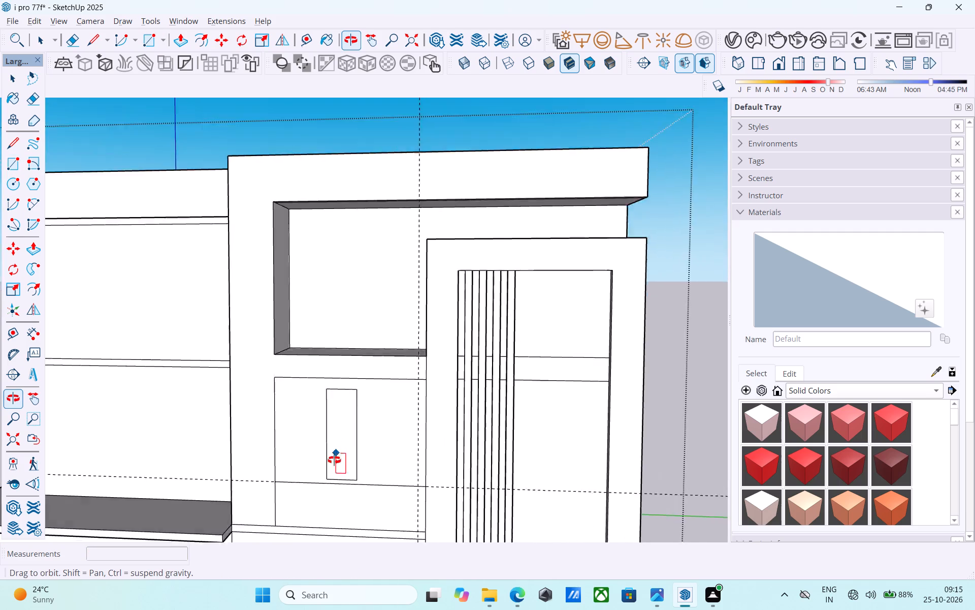
Undo the 2' wide rectangle and draw an upright one 2.5' wide and 6' high in the outlined wall panel.
middle_drag(334, 460, 327, 471)
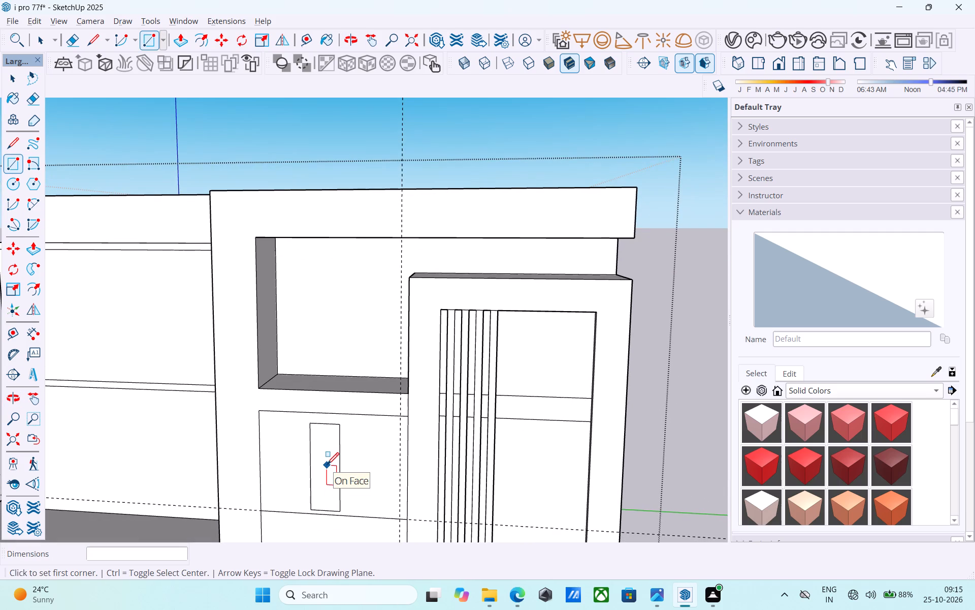
key(ctrl+z)
key(r)
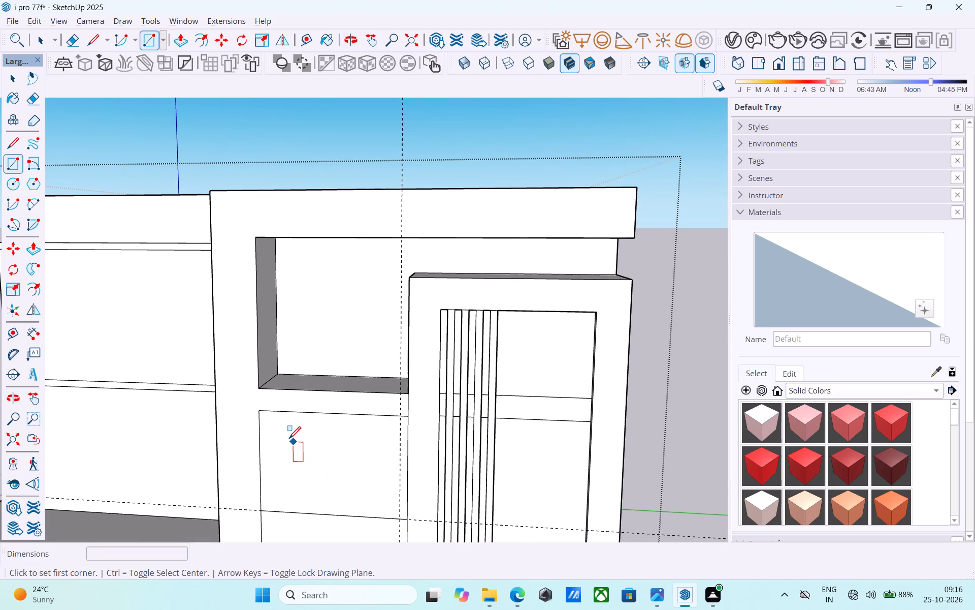
click(282, 434)
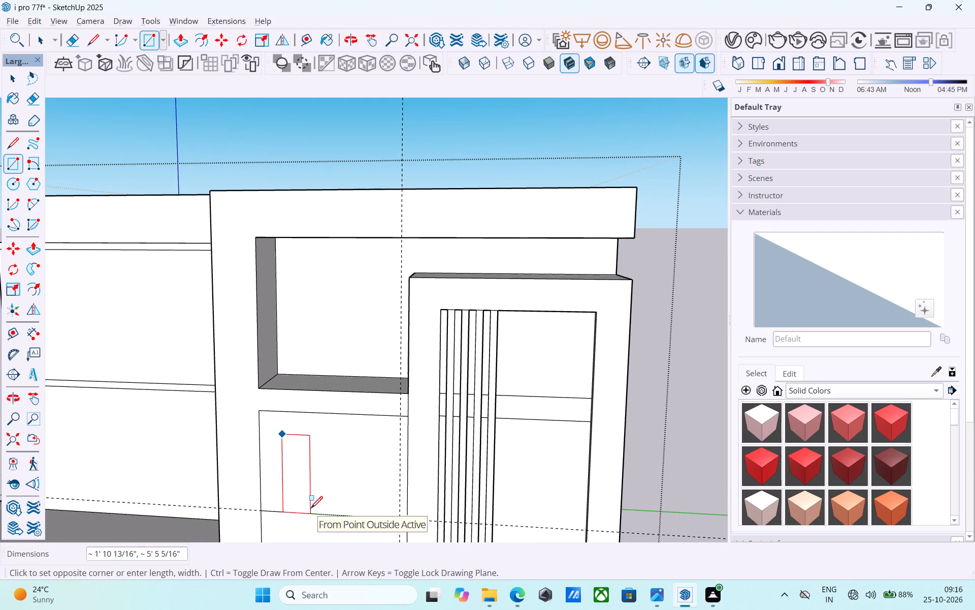
text(3',6')
key(Return)
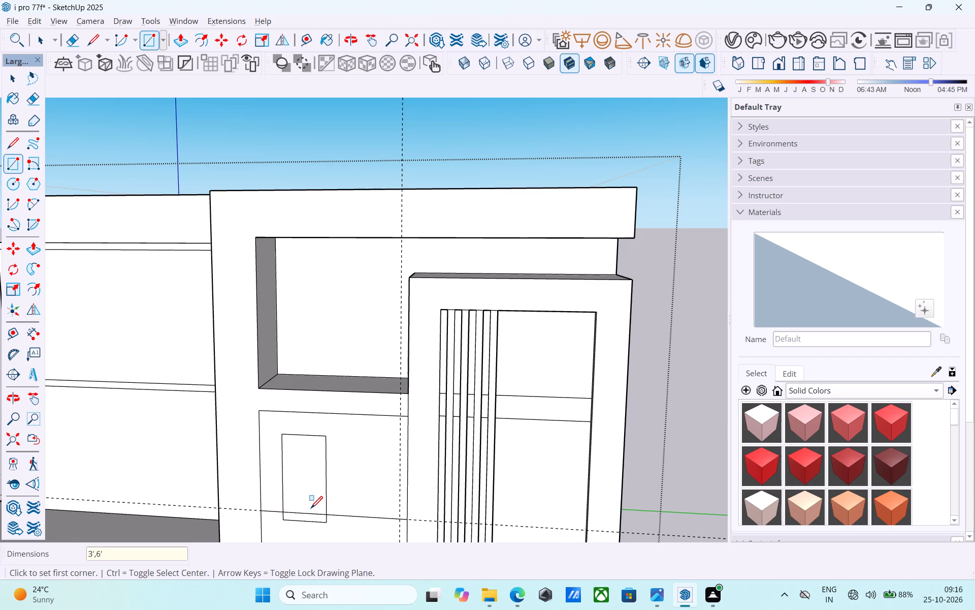
text(2.5',6')
key(Return)
Erase the horizontal guide and the piece of horizontal line crossing the bottom of the new rectangle.
scroll(301, 506, up, 6)
key(e)
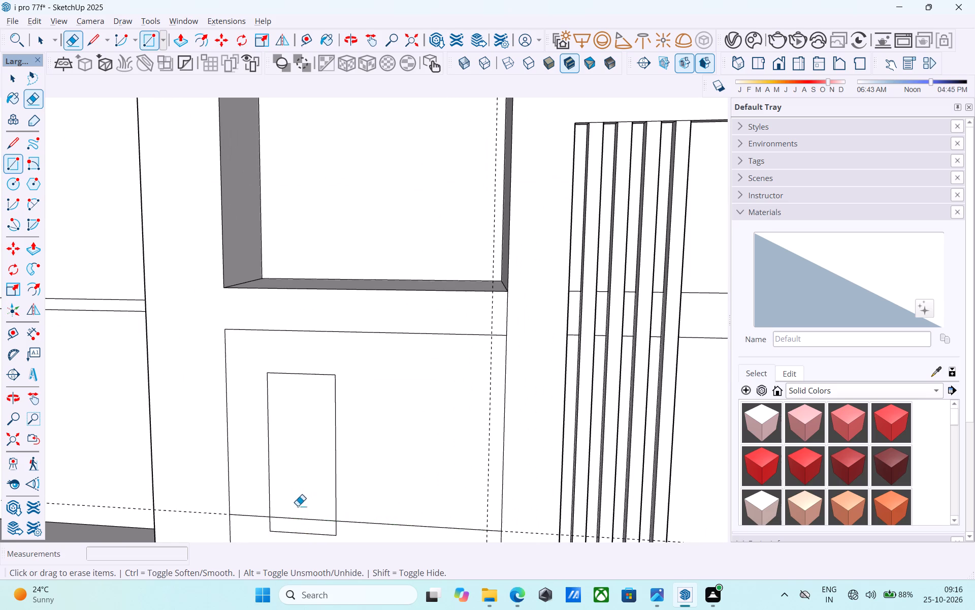
drag(298, 515, 299, 520)
Copy the rectangle about 4' 10" toward the slatted panel, setting its bottom corner on the horizontal line.
key(space)
click(299, 520)
key(m)
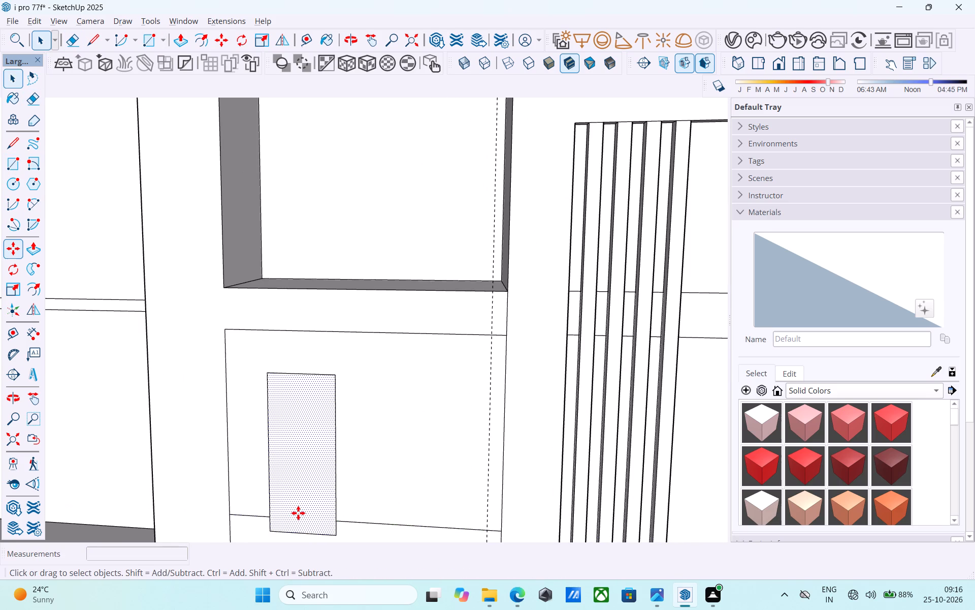
click(335, 532)
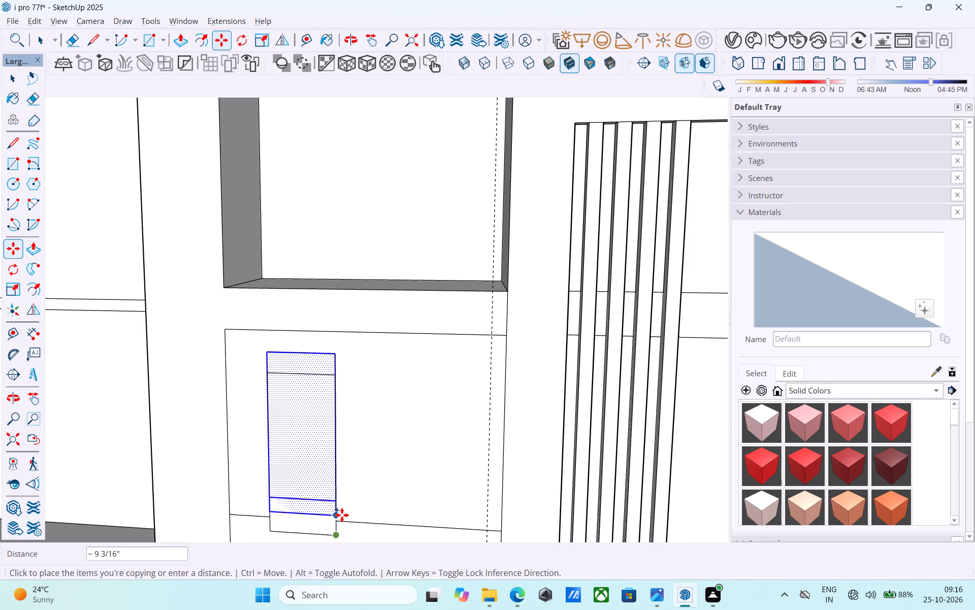
scroll(342, 515, up, 3)
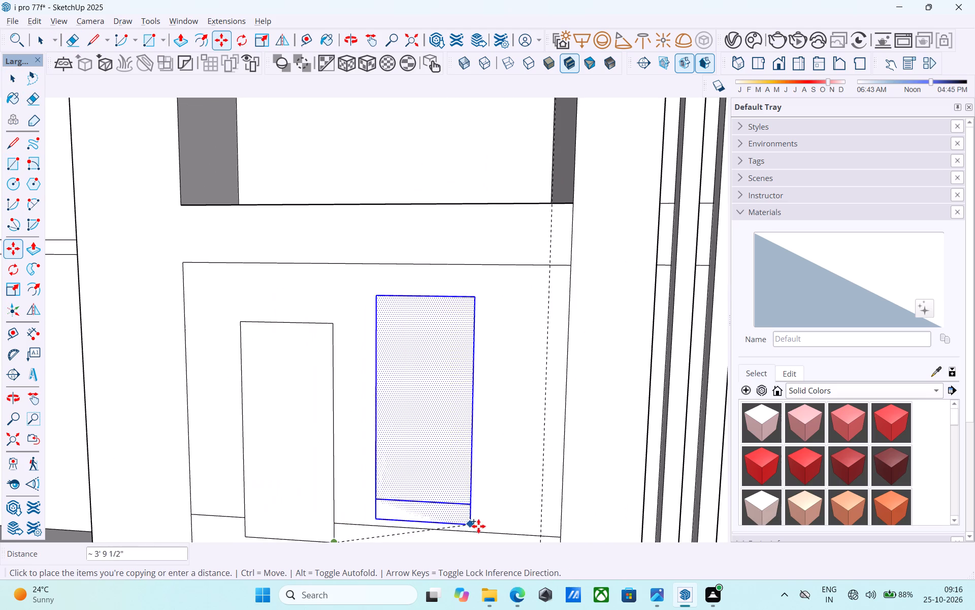
scroll(509, 533, down, 3)
shift+middle_drag(509, 532, 483, 452)
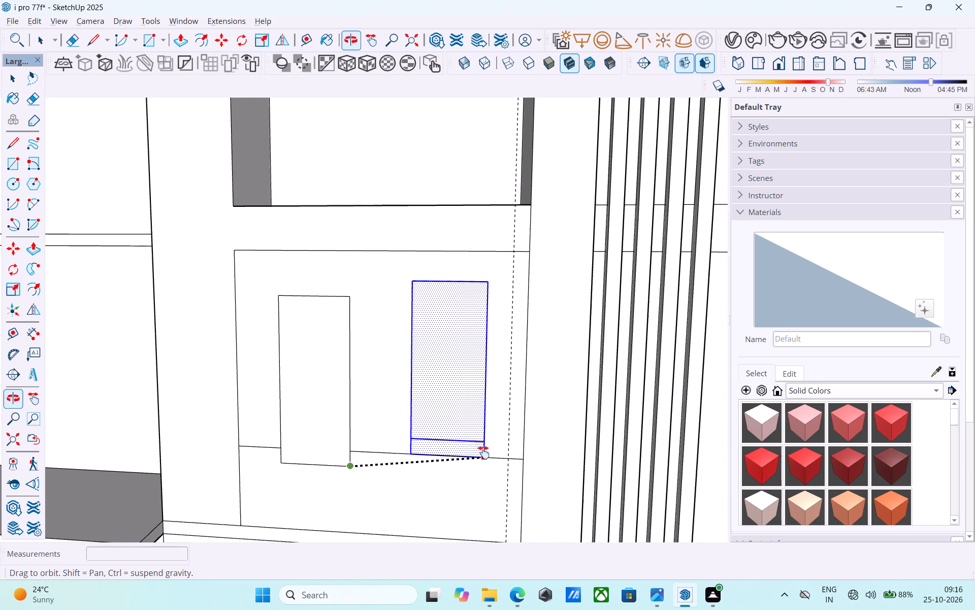
shift+middle_drag(483, 452, 487, 412)
click(493, 415)
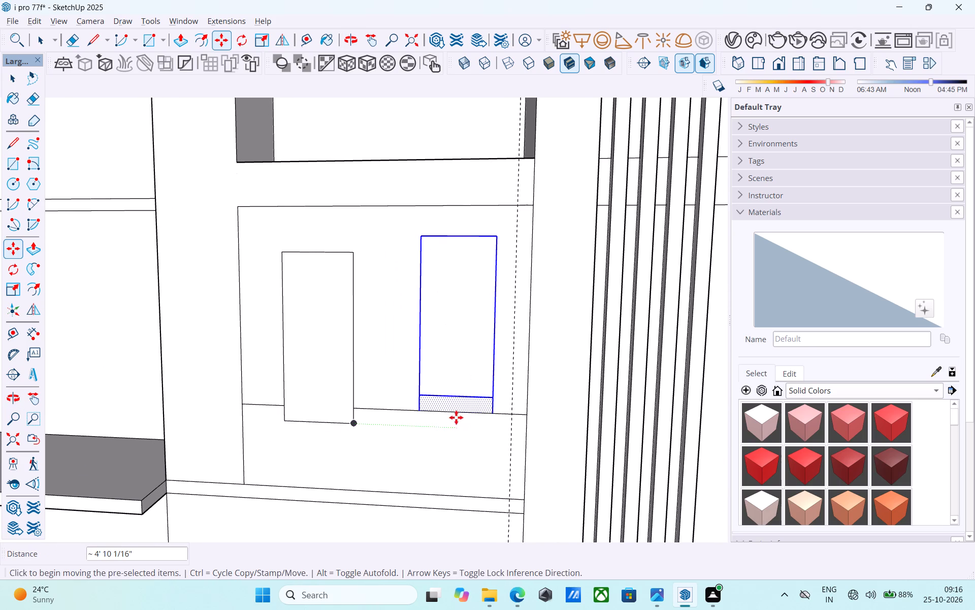
Erase the horizontal edge inside the copied rectangle, just above its base.
shift+scroll(427, 424, down, 1)
shift+middle_click(427, 425)
key(e)
drag(439, 407, 447, 389)
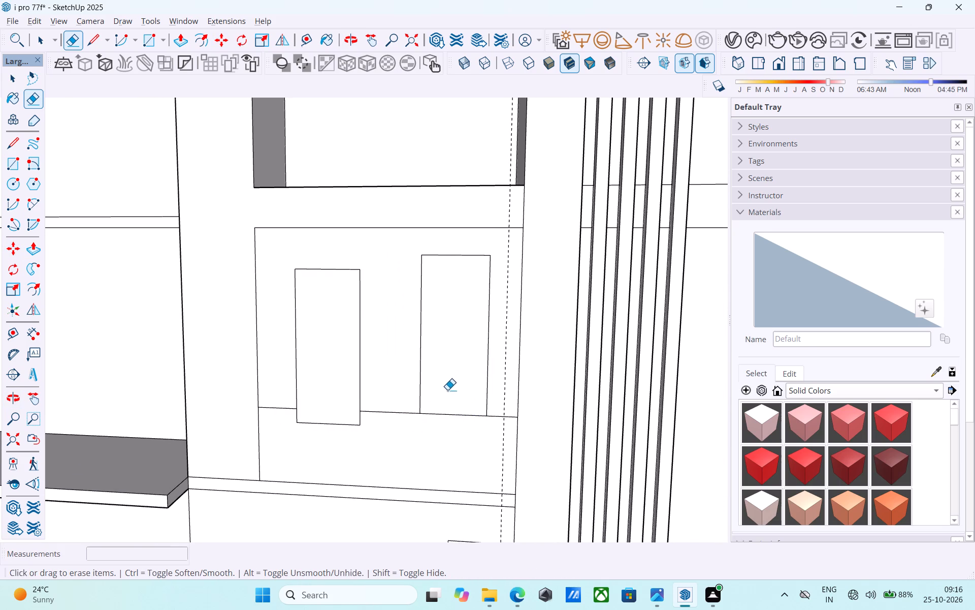
key(space)
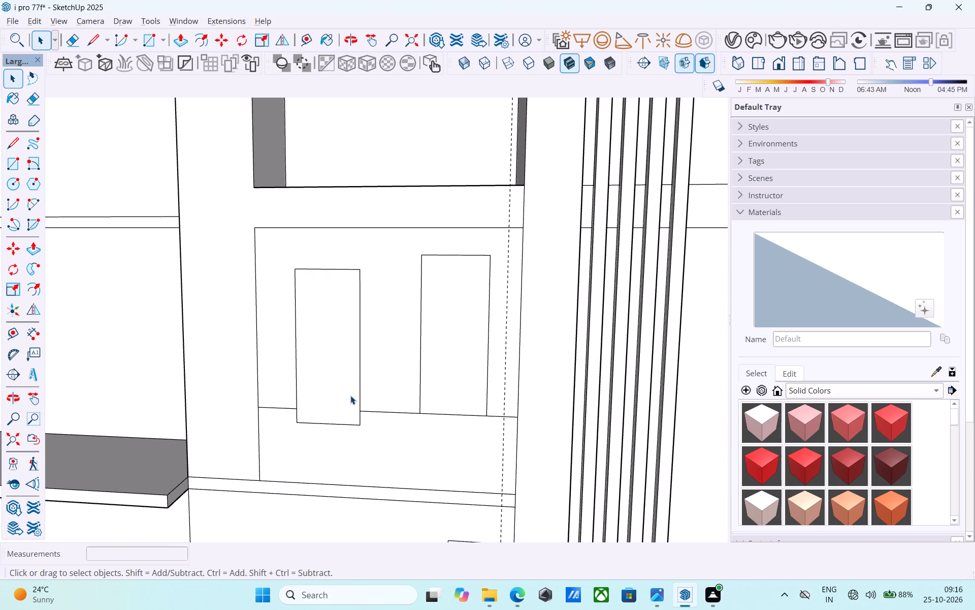
Erase the original rectangle farther from the slats, including its leftover edges below the horizontal line.
key(e)
drag(374, 378, 361, 370)
drag(313, 288, 276, 288)
drag(301, 264, 298, 290)
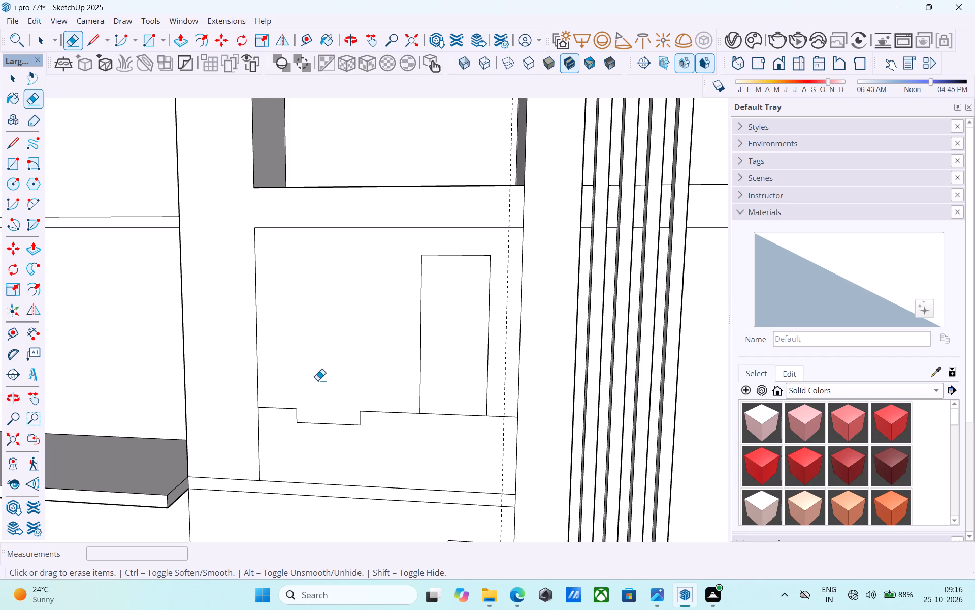
drag(324, 411, 320, 444)
click(294, 417)
drag(365, 419, 347, 420)
drag(298, 426, 292, 424)
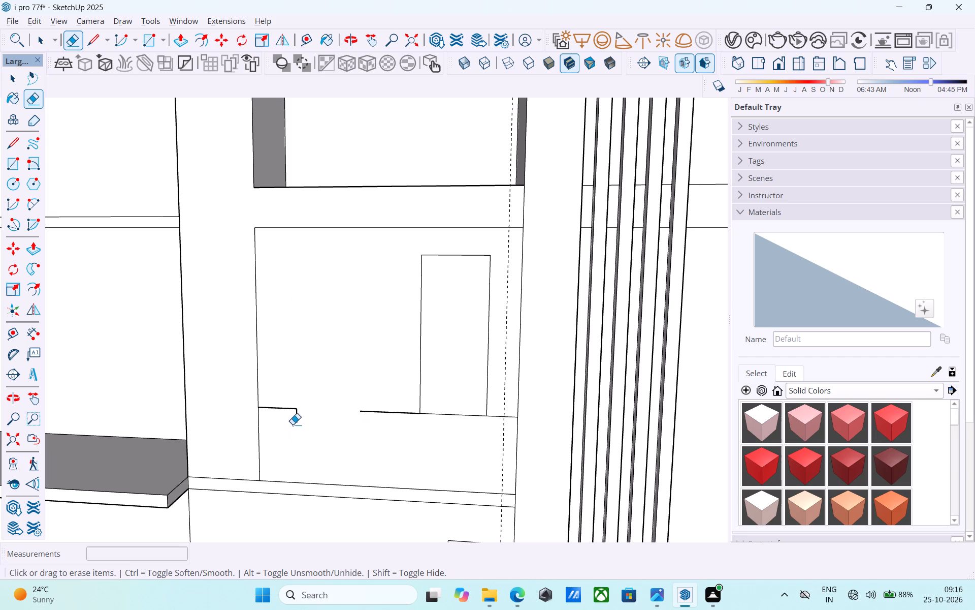
drag(292, 424, 272, 419)
drag(301, 418, 279, 415)
Copy the remaining rectangle along the horizontal line to fill the gap left by the erased rectangle.
key(space)
click(456, 392)
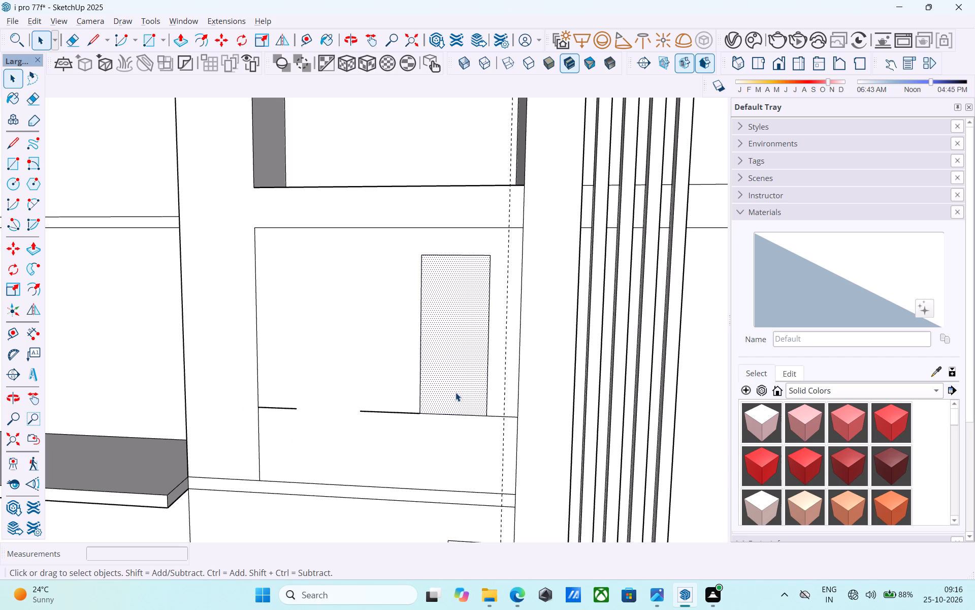
key(m)
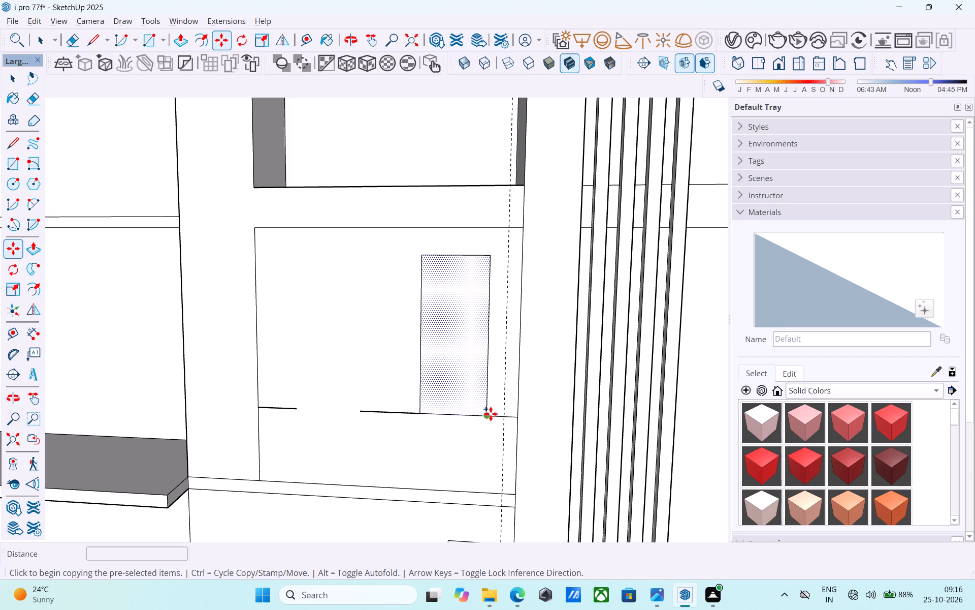
click(491, 414)
click(357, 412)
scroll(359, 412, down, 5)
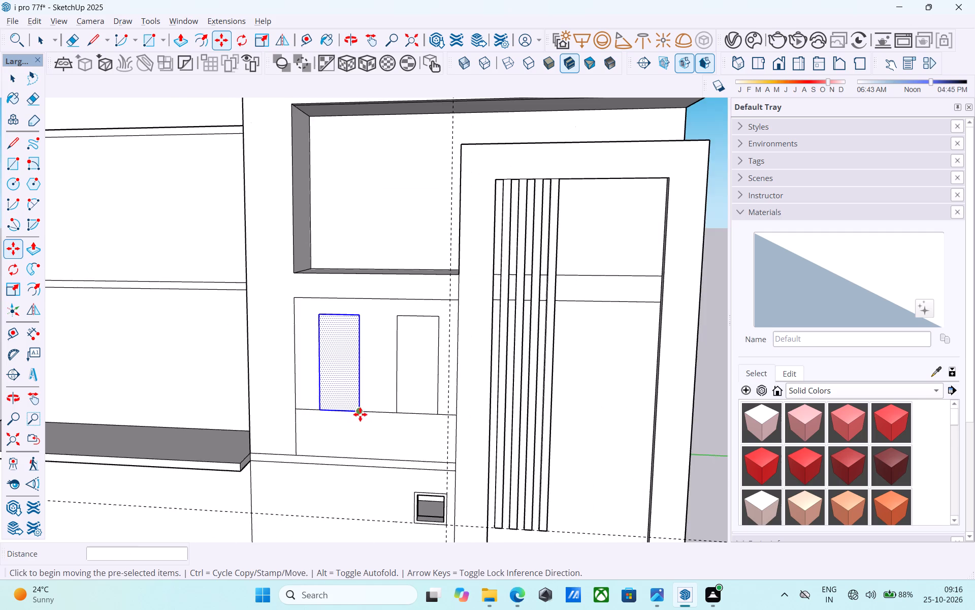
key(space)
Offset the outline of the rectangle farther from the slats 2" inward to form a frame.
middle_drag(359, 414, 405, 403)
scroll(319, 416, down, 8)
middle_drag(309, 418, 338, 418)
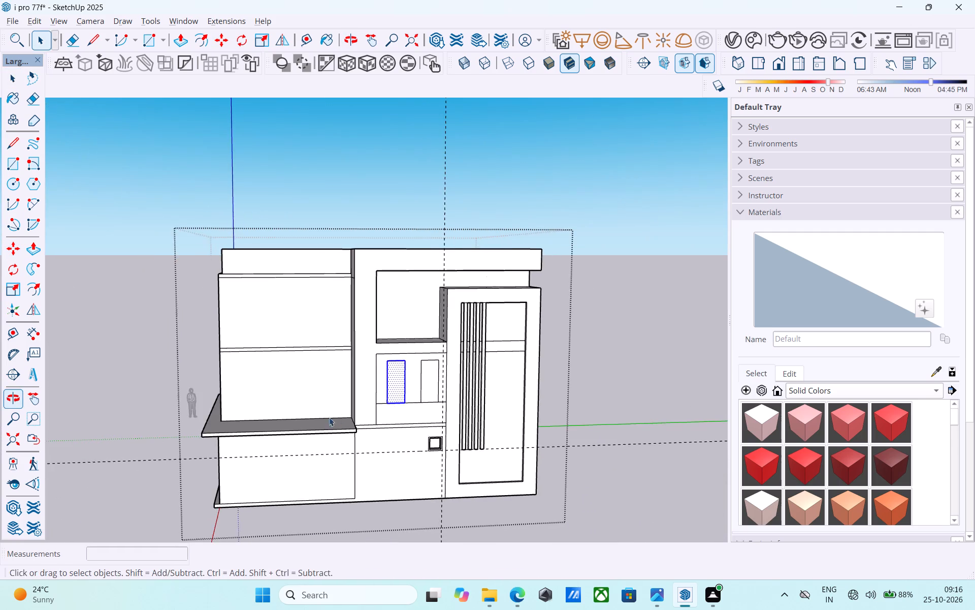
scroll(329, 419, down, 4)
middle_drag(334, 429, 422, 452)
scroll(420, 412, up, 12)
scroll(428, 380, down, 4)
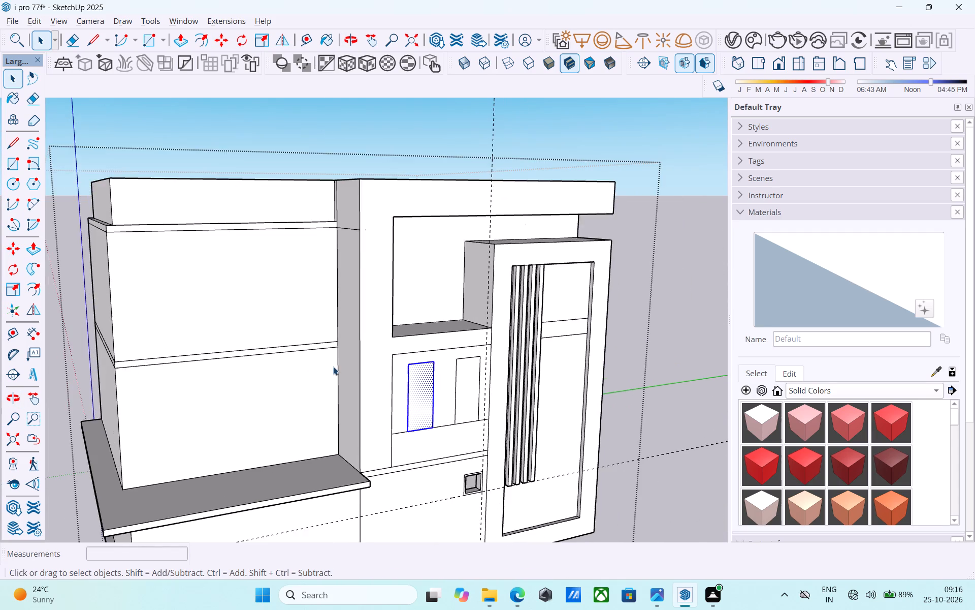
scroll(332, 367, down, 8)
middle_drag(370, 373, 381, 366)
scroll(383, 366, up, 14)
scroll(377, 368, down, 1)
scroll(377, 368, up, 1)
double_click(373, 372)
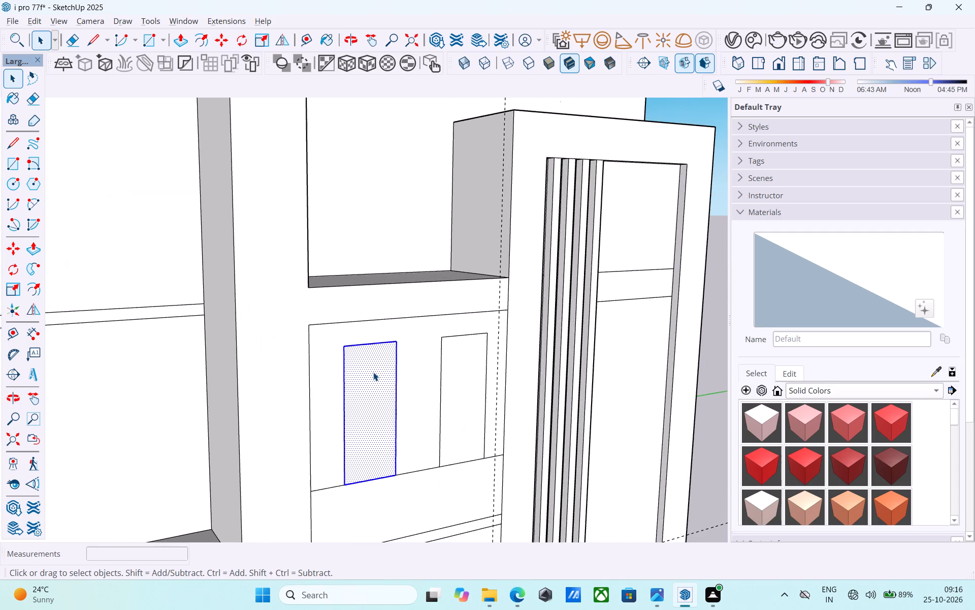
scroll(373, 373, up, 1)
scroll(373, 373, down, 2)
scroll(373, 373, up, 4)
click(373, 374)
key(f)
click(373, 373)
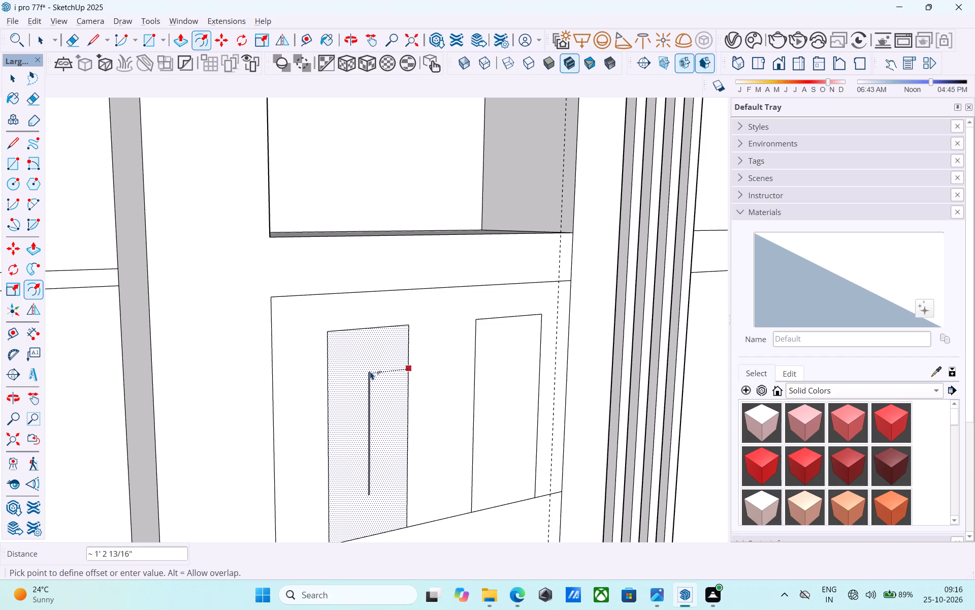
key(3)
key(shift+quotedbl)
key(Return)
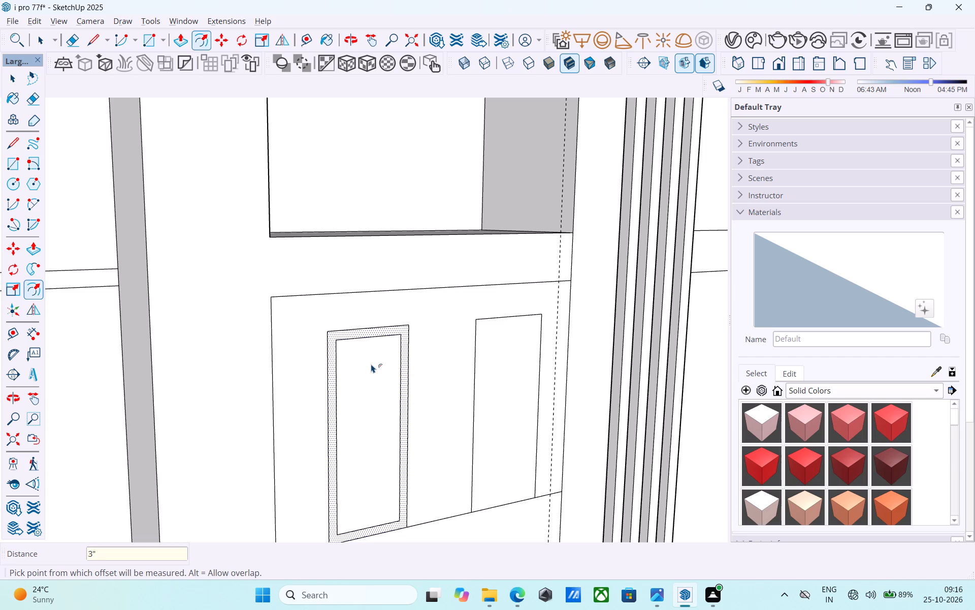
key(2)
key(shift+quotedbl)
key(Return)
key(space)
Offset the outline of the rectangle nearer the slats 2" inward to form a matching frame.
scroll(324, 357, up, 1)
scroll(315, 359, down, 3)
scroll(312, 360, up, 1)
scroll(312, 360, down, 3)
scroll(447, 383, up, 5)
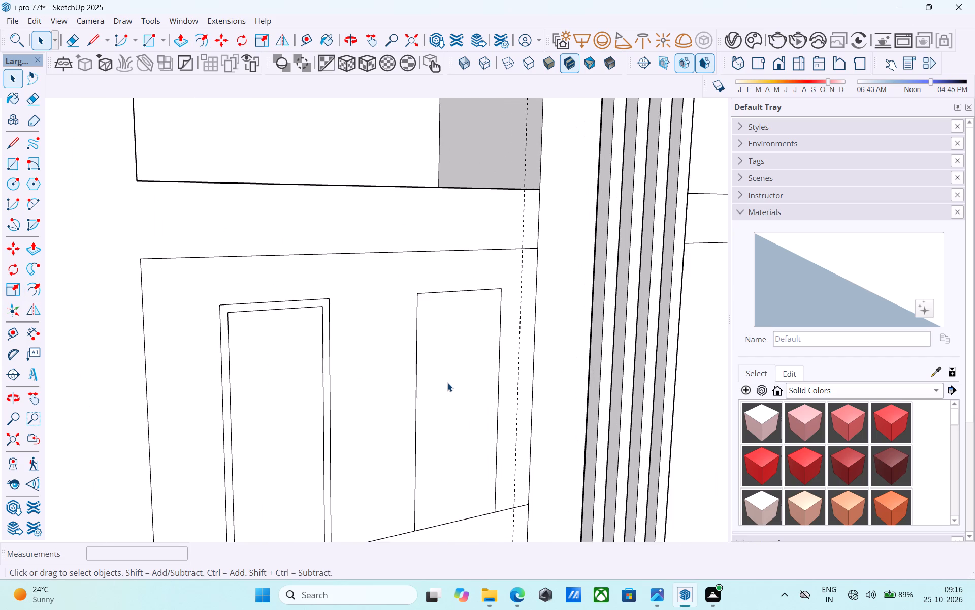
click(447, 383)
key(f)
click(447, 383)
key(2)
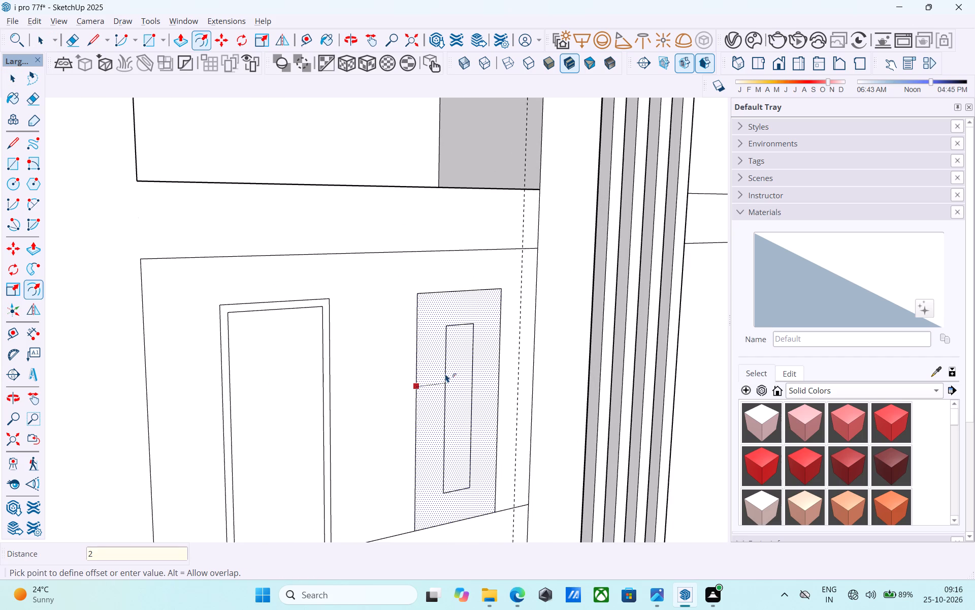
key(shift+quotedbl)
key(Return)
key(space)
Push the inner faces of both framed rectangles back into the wall by the same depth to form window openings.
scroll(353, 393, down, 7)
middle_drag(349, 388, 368, 374)
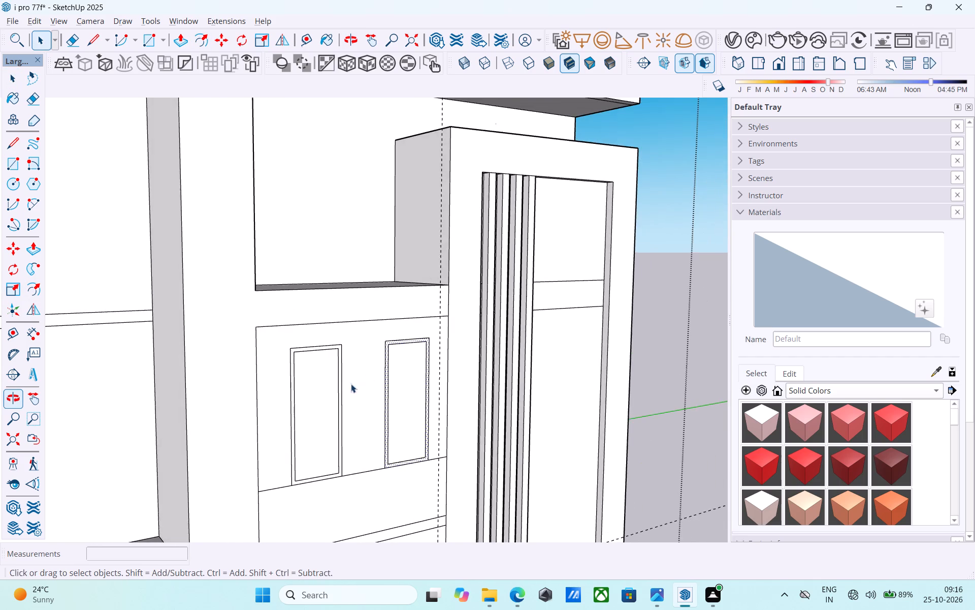
scroll(331, 386, up, 5)
click(324, 388)
key(p)
click(324, 388)
scroll(320, 376, up, 4)
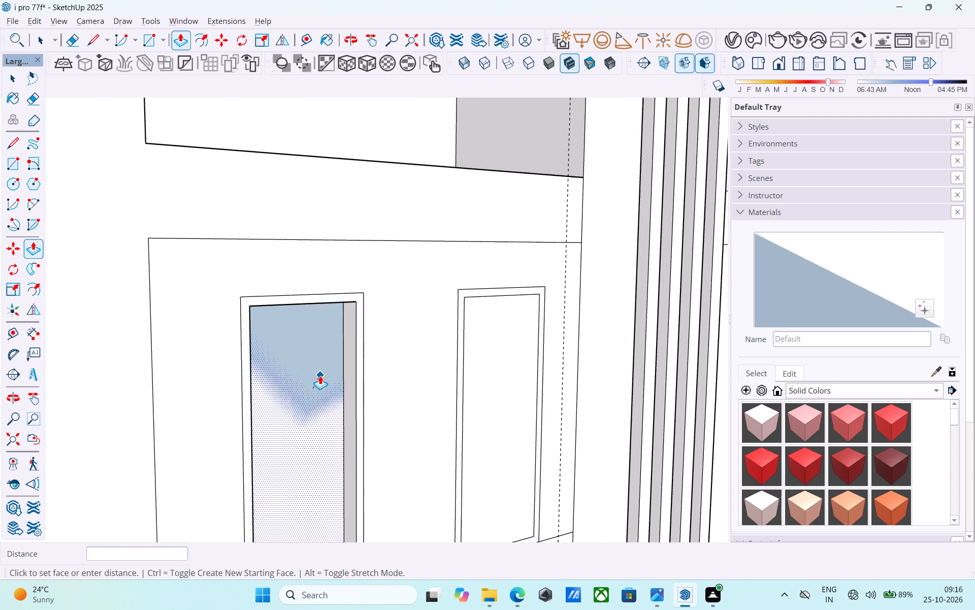
click(320, 376)
double_click(497, 370)
scroll(415, 374, down, 9)
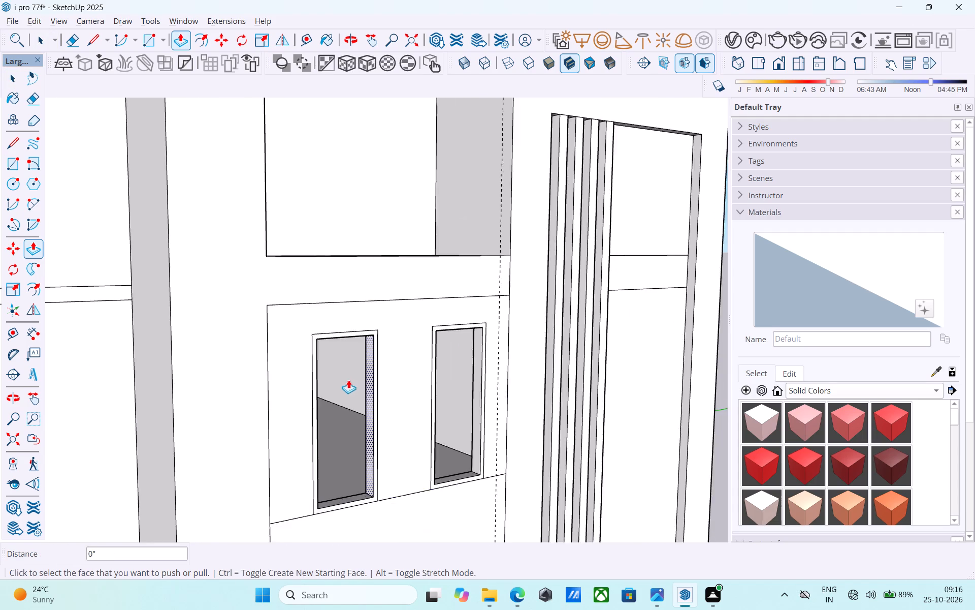
scroll(348, 380, down, 17)
key(space)
Examine the whole building from several angles, checking the two window openings against the rest of the front facade.
middle_drag(350, 378, 310, 357)
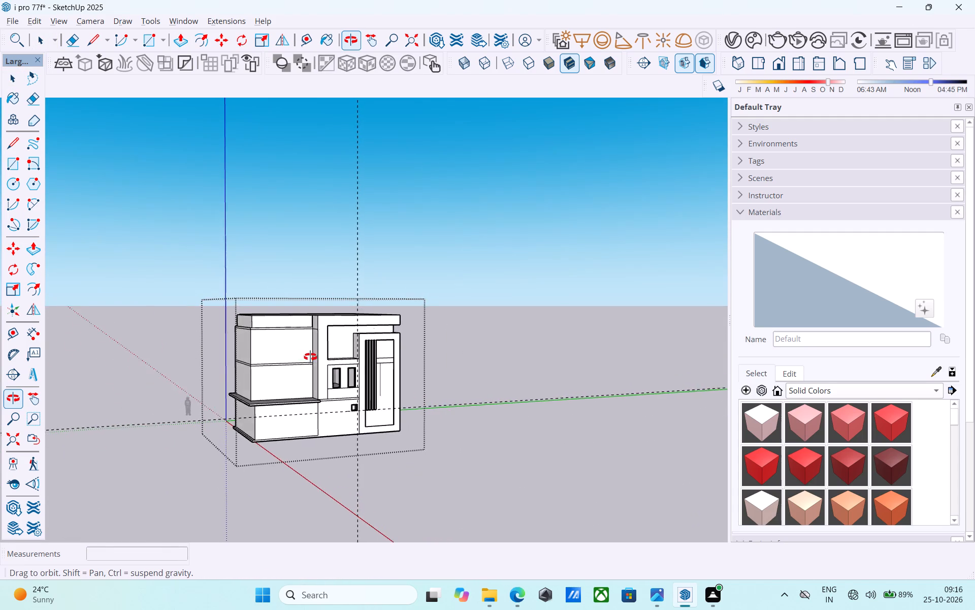
middle_drag(310, 357, 238, 327)
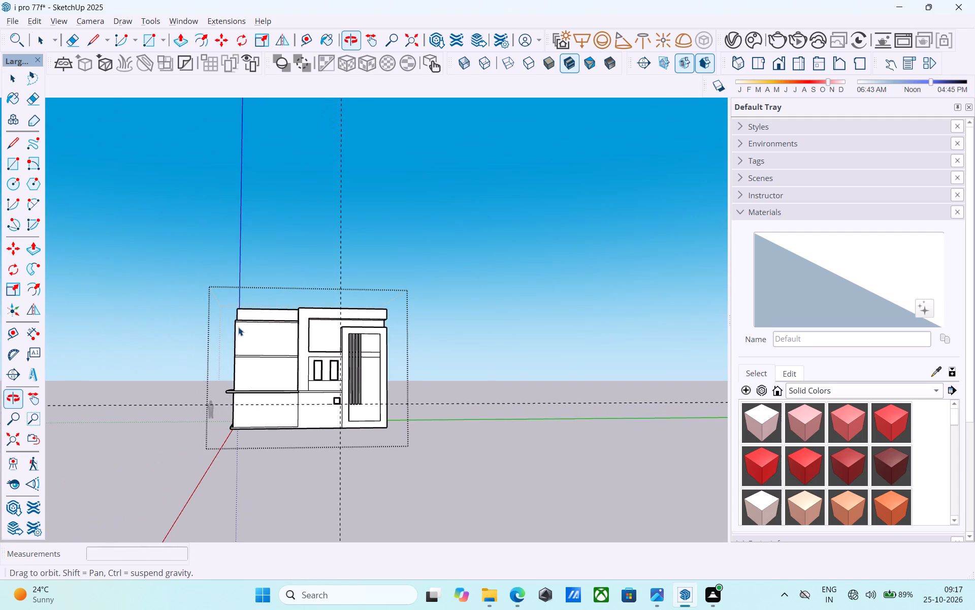
middle_drag(238, 327, 376, 343)
scroll(416, 334, down, 4)
middle_drag(425, 336, 428, 368)
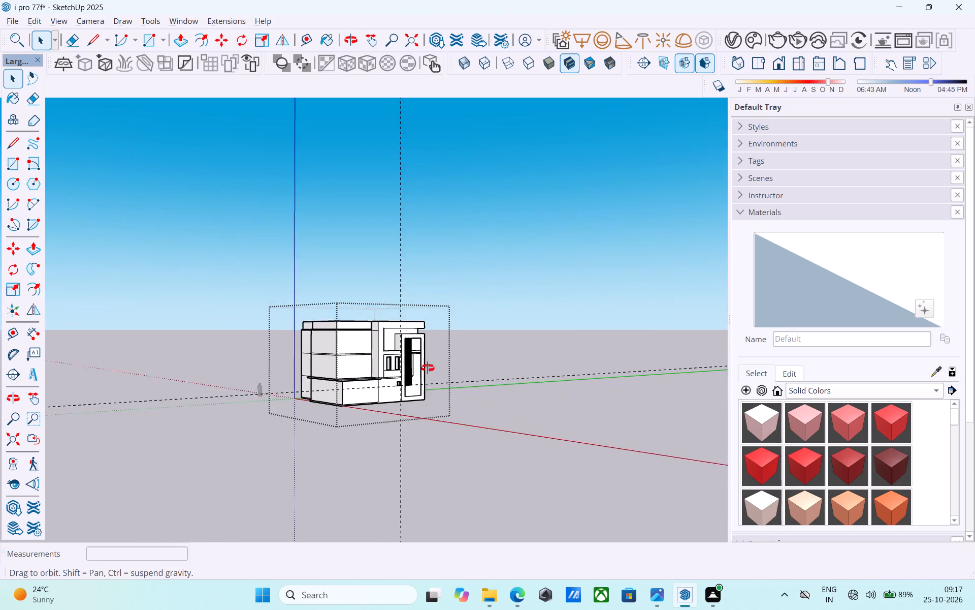
middle_drag(428, 368, 370, 382)
scroll(370, 374, up, 5)
shift+middle_drag(369, 369, 427, 384)
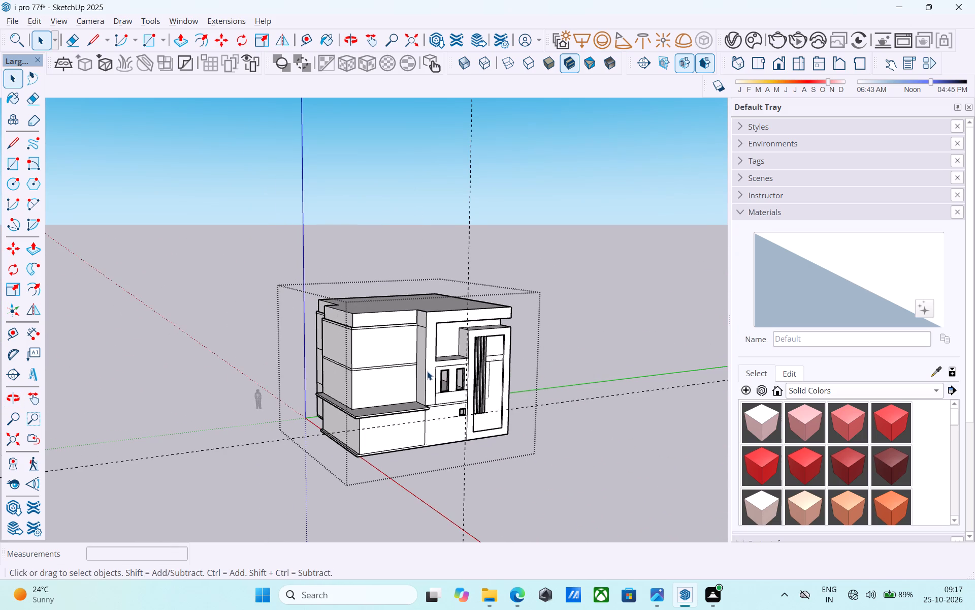
scroll(427, 371, down, 2)
middle_drag(427, 371, 280, 345)
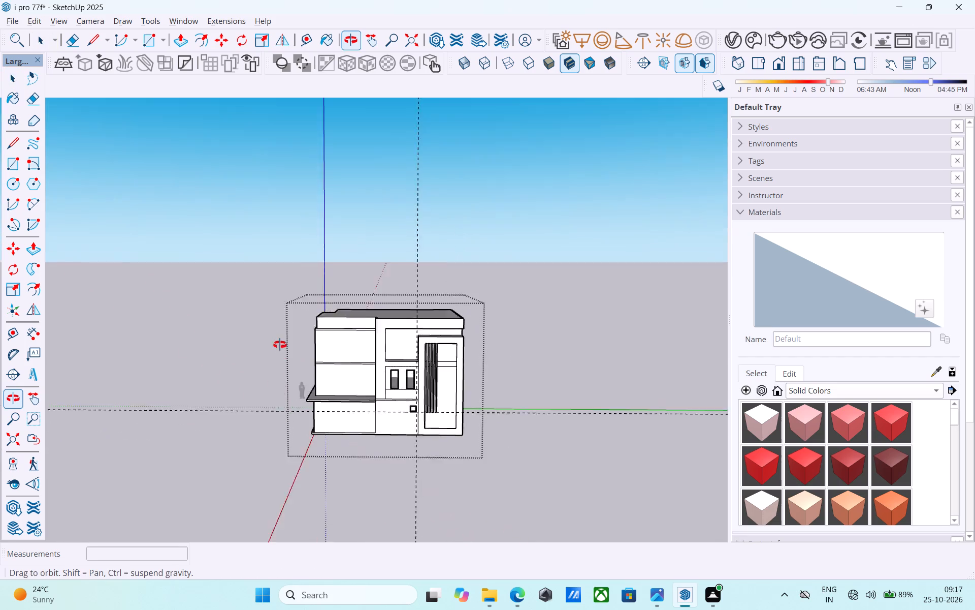
middle_drag(280, 345, 267, 333)
scroll(398, 378, up, 4)
middle_drag(398, 378, 410, 382)
scroll(405, 389, up, 4)
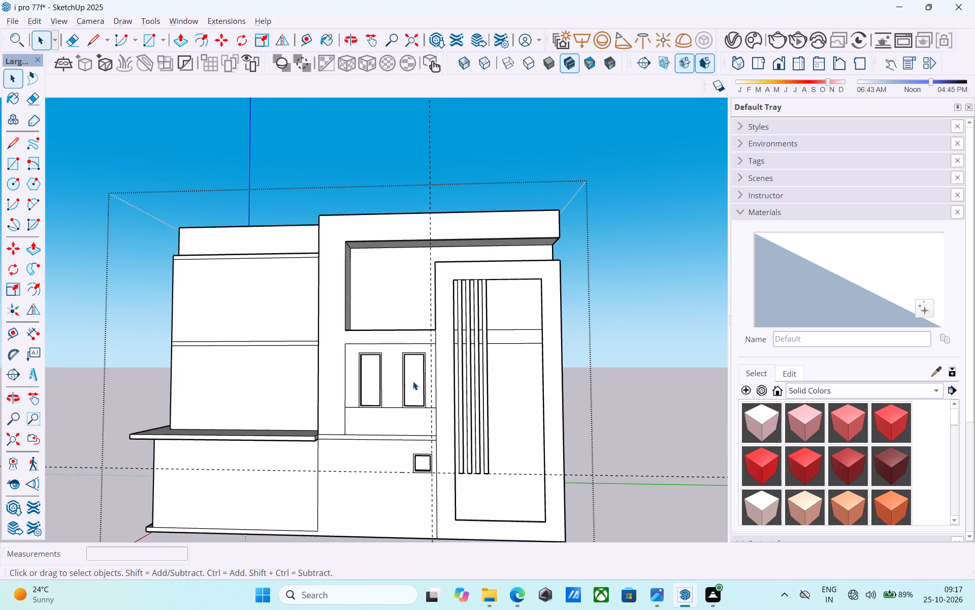
shift+middle_click(413, 381)
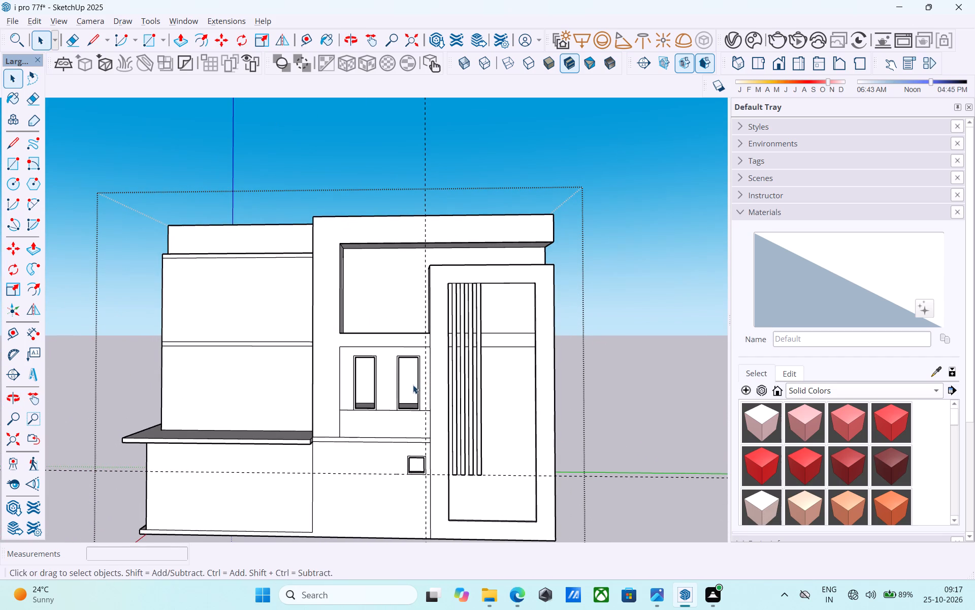
Push the bottom ledge of the slatted recess down to the ground so the recess is open at its base.
middle_drag(413, 385, 414, 292)
scroll(414, 292, down, 4)
middle_drag(466, 368, 466, 377)
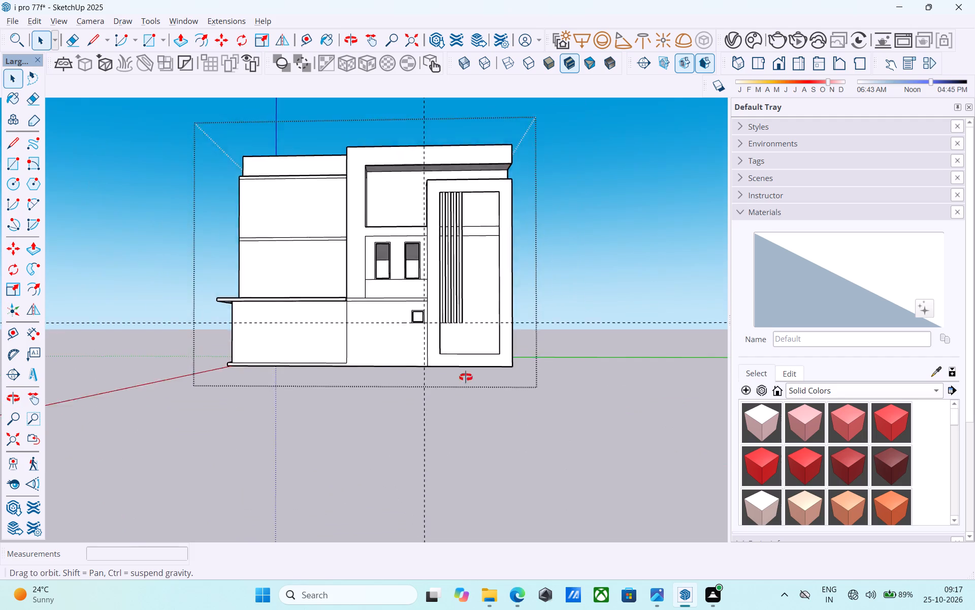
middle_drag(466, 377, 462, 489)
scroll(464, 475, up, 5)
shift+middle_drag(461, 450, 402, 443)
scroll(400, 441, up, 9)
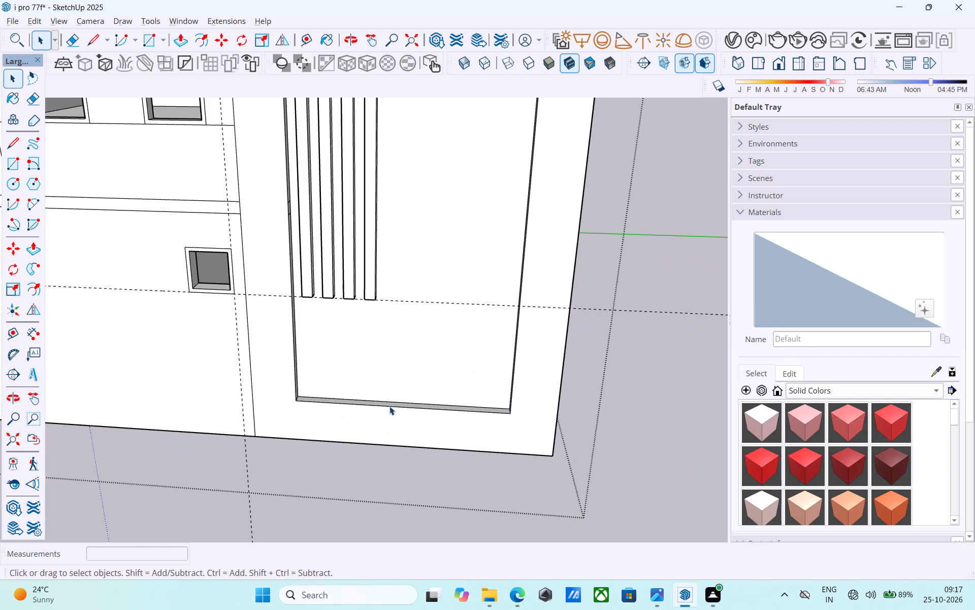
click(389, 405)
click(388, 405)
click(388, 405)
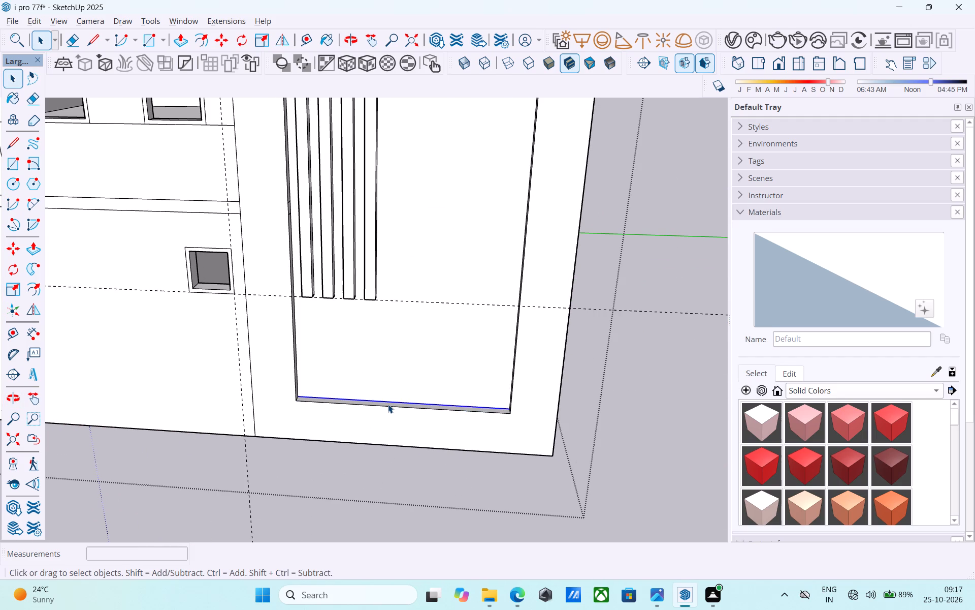
scroll(388, 404, up, 7)
click(388, 406)
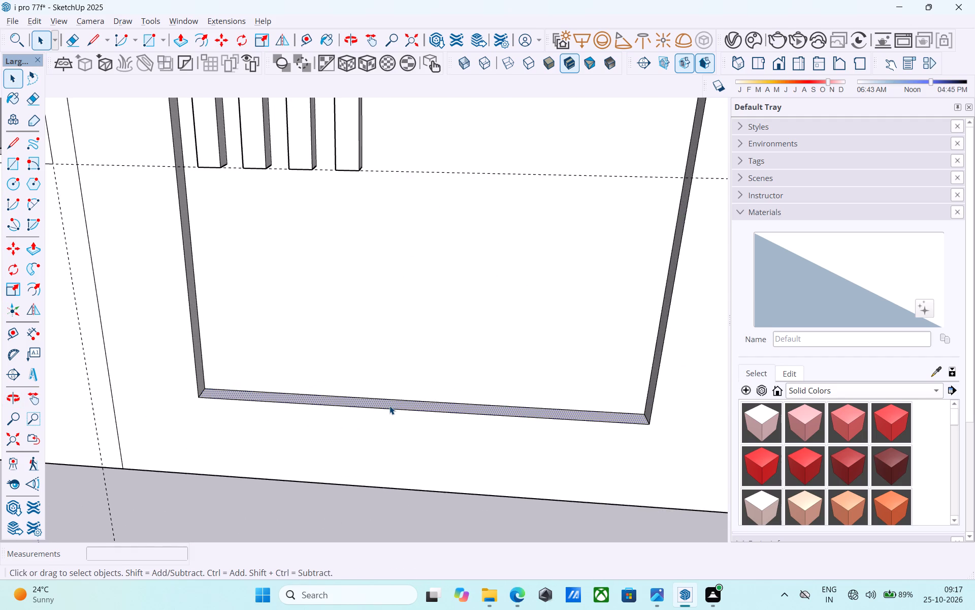
key(p)
click(389, 406)
click(354, 488)
key(space)
Examine the front facade from several angles, checking the slatted recess against the window openings beside it.
scroll(352, 485, down, 6)
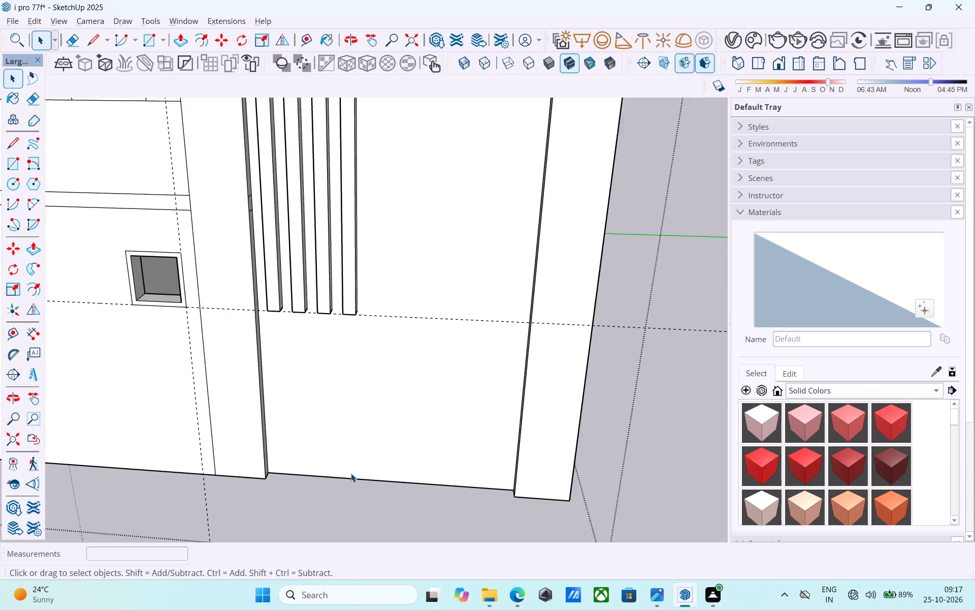
scroll(351, 473, down, 5)
middle_drag(353, 472, 369, 405)
scroll(371, 397, down, 11)
shift+middle_drag(384, 368, 384, 420)
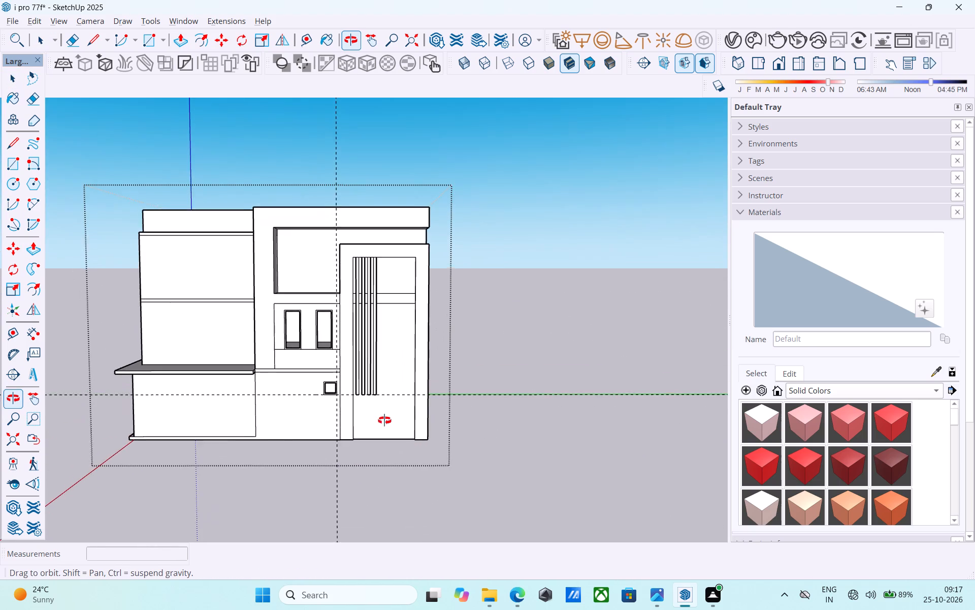
shift+middle_drag(384, 420, 355, 419)
shift+middle_drag(383, 375, 386, 408)
middle_drag(385, 406, 429, 426)
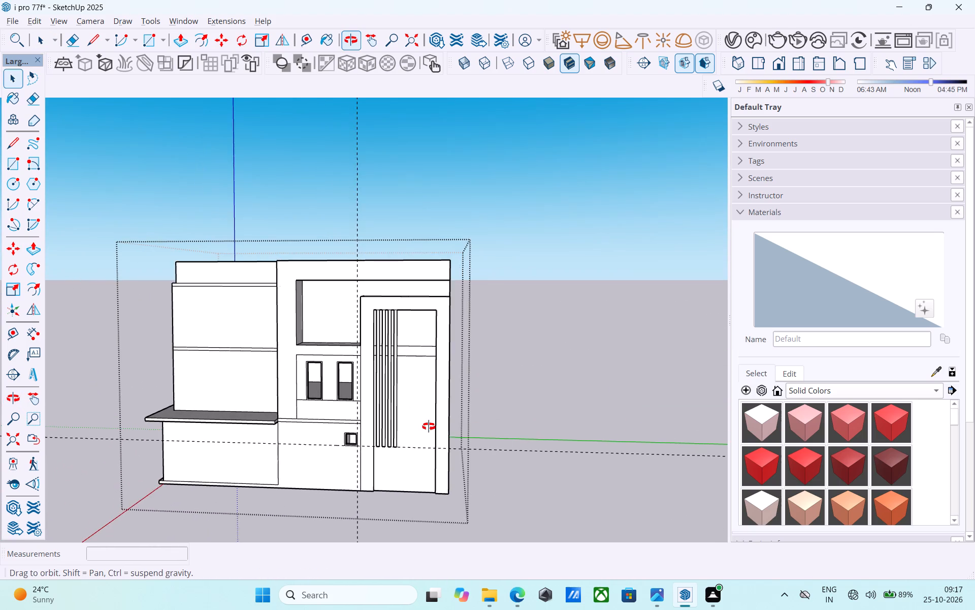
middle_drag(429, 426, 435, 431)
scroll(420, 431, up, 6)
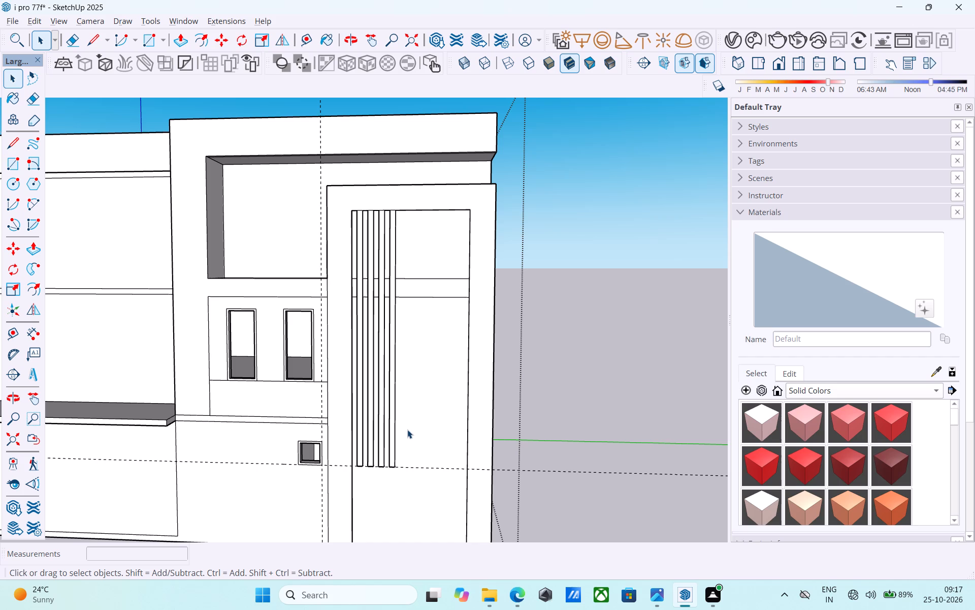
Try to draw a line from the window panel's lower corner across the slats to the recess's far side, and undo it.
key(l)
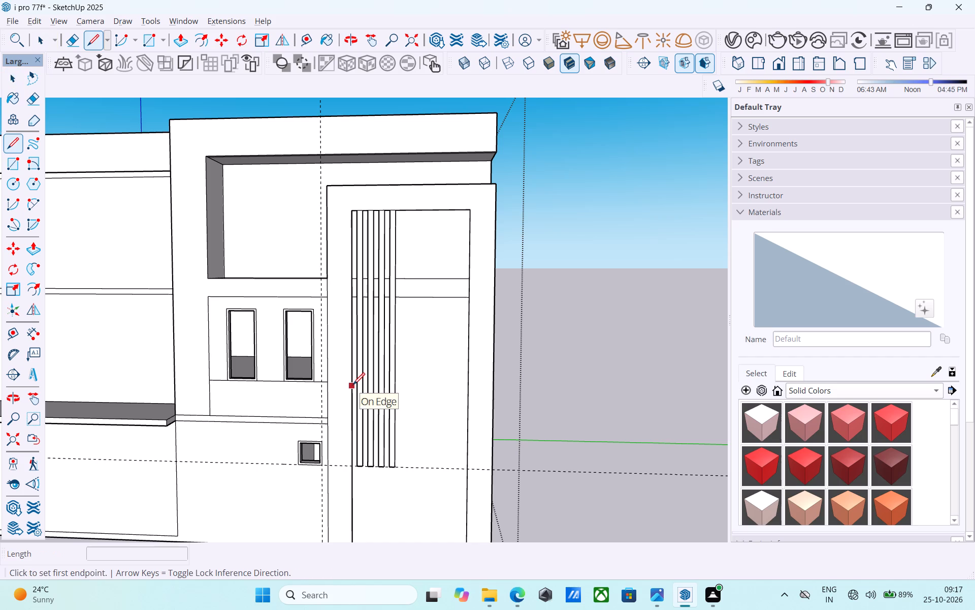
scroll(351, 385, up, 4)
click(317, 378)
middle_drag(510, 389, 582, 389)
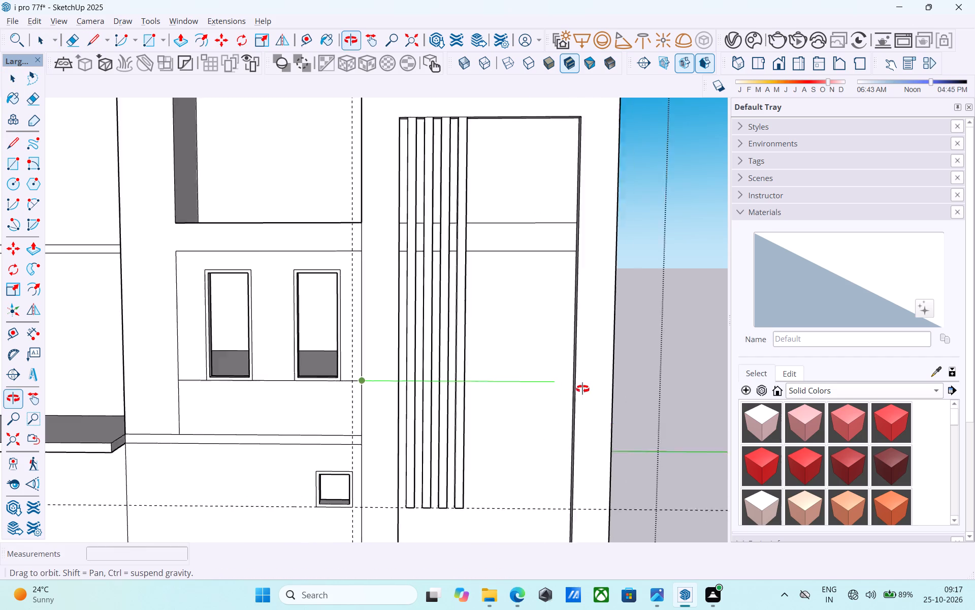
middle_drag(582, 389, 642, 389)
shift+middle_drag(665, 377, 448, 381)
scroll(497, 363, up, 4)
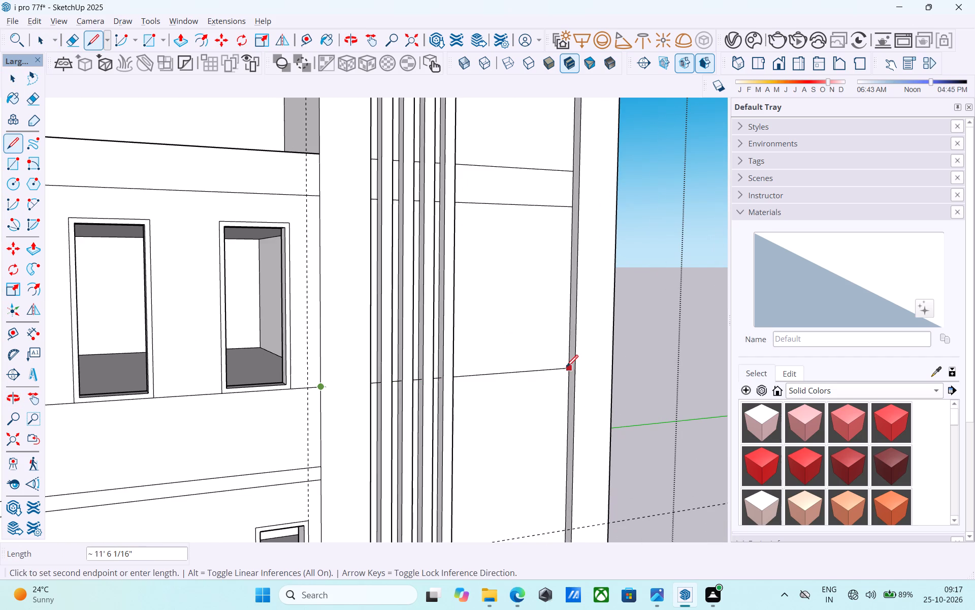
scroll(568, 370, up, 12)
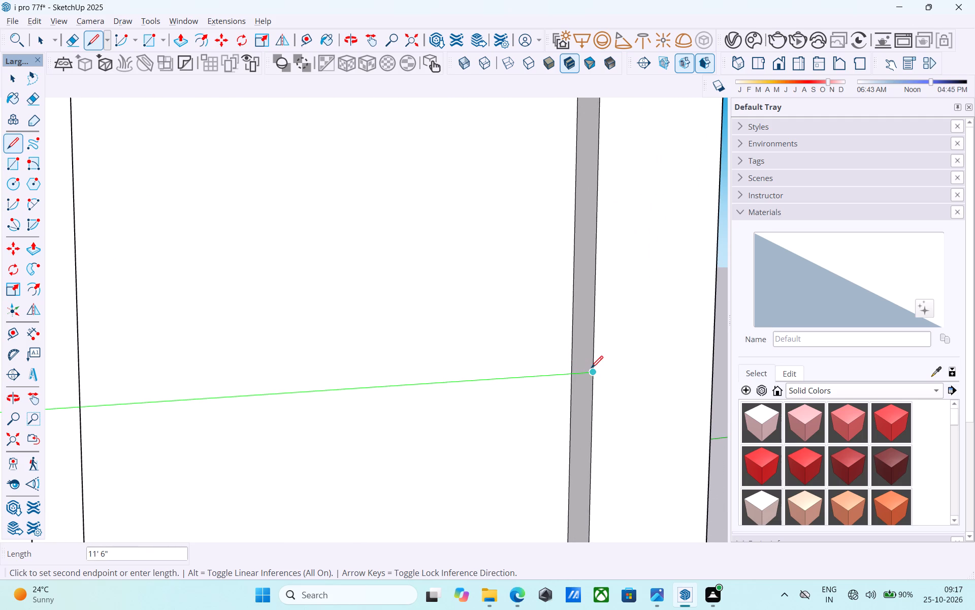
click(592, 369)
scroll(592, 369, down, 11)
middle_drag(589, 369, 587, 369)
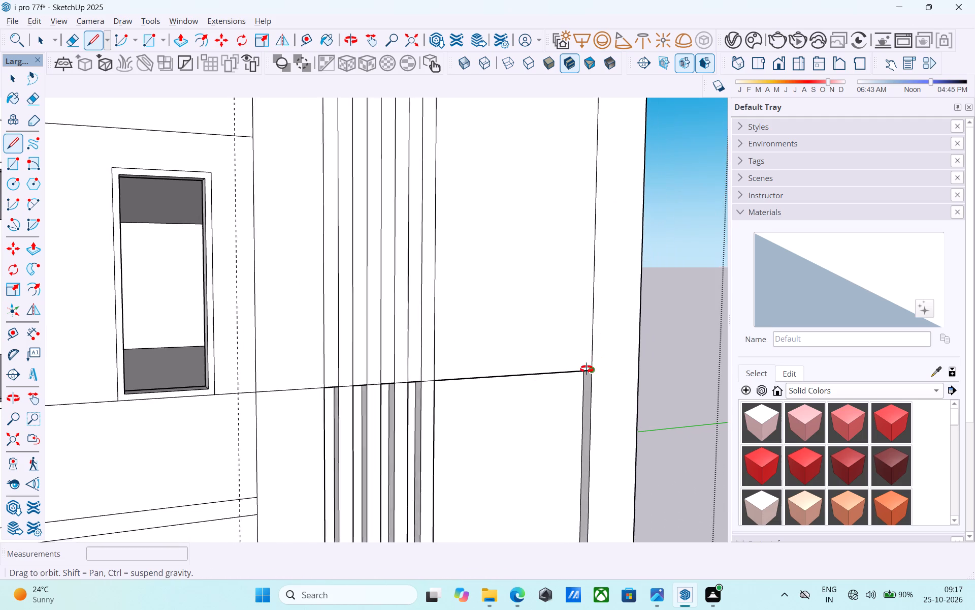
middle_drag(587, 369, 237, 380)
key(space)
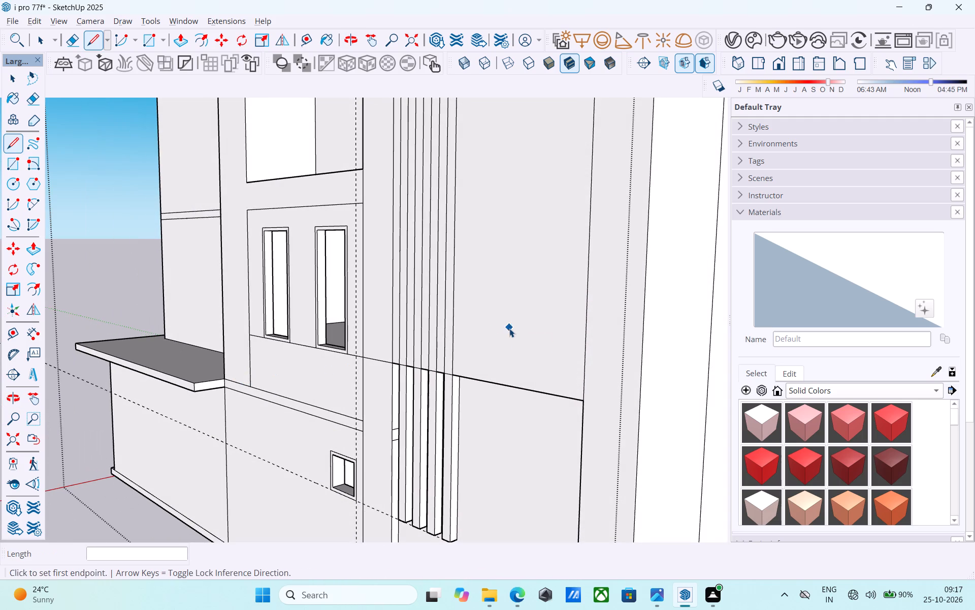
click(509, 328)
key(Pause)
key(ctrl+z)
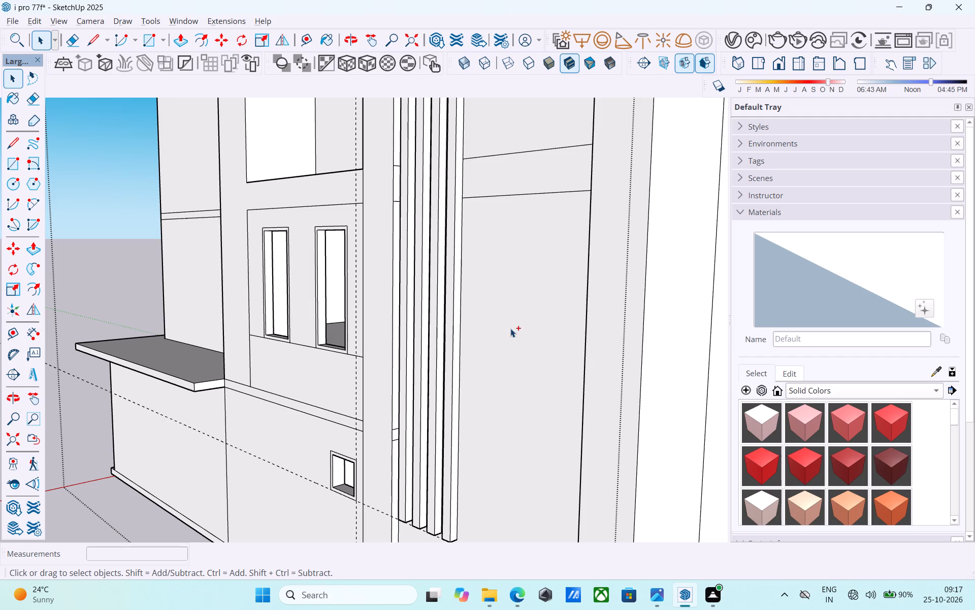
Draw a 5" line across the recess's side face farthest from the slats, level with the bottom line of the window panel.
middle_drag(511, 332, 849, 340)
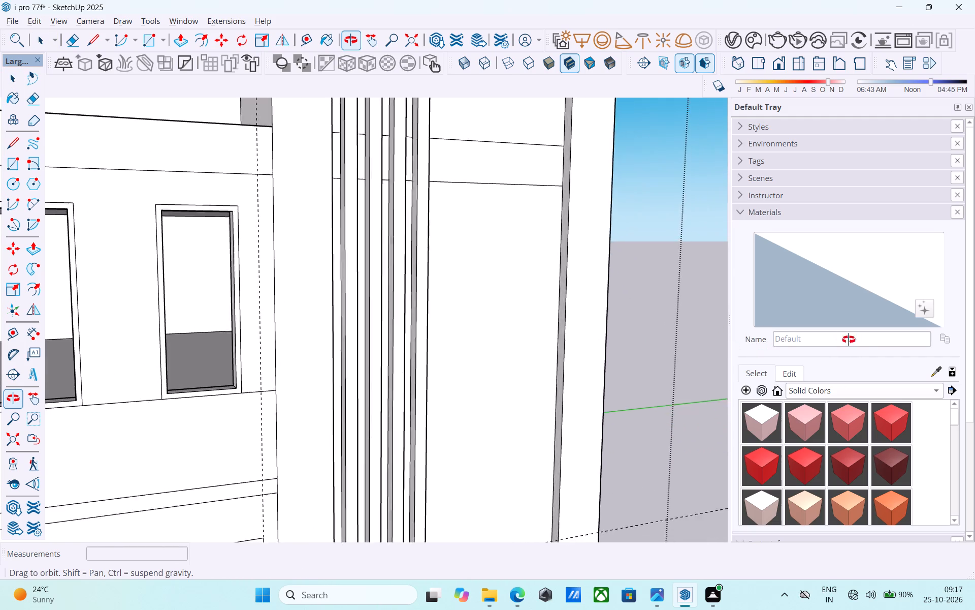
middle_drag(849, 340, 517, 349)
scroll(863, 340, up, 1)
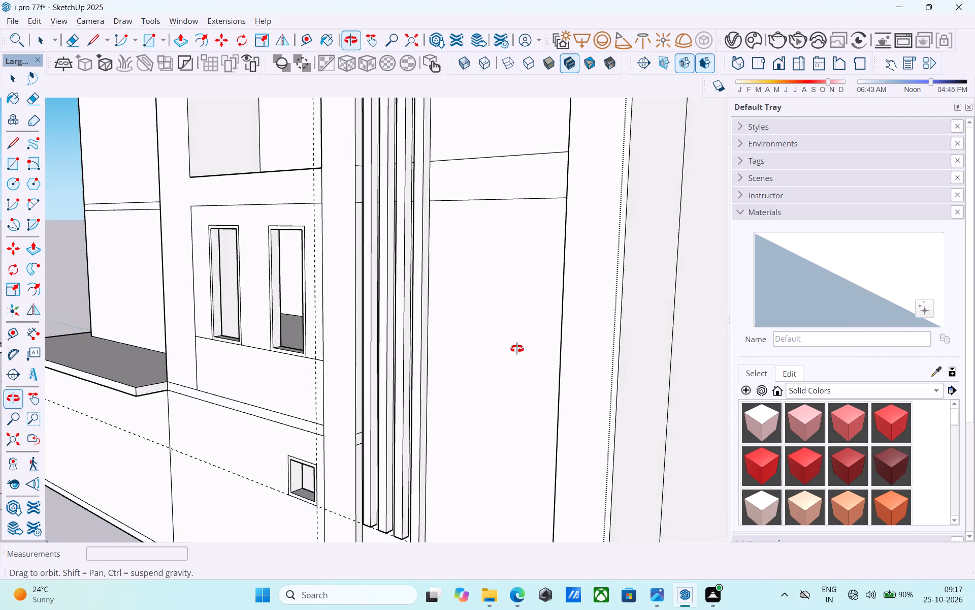
middle_drag(517, 349, 503, 349)
scroll(344, 369, up, 1)
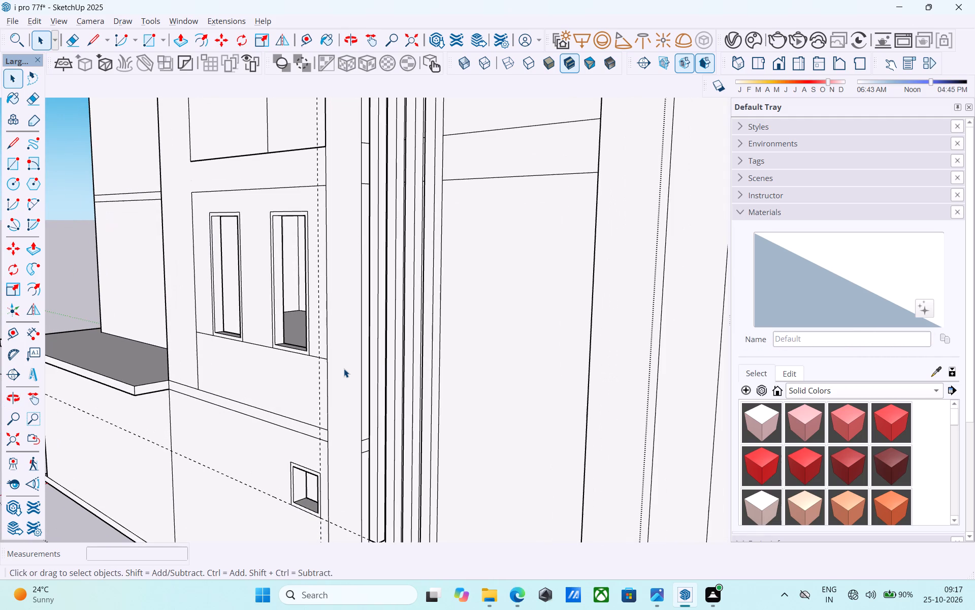
key(l)
scroll(331, 369, up, 7)
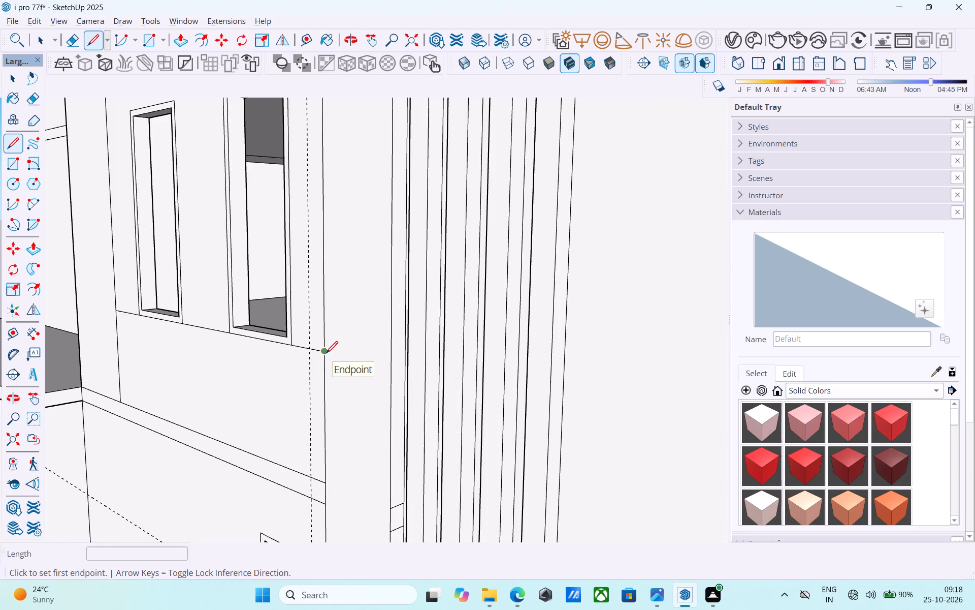
scroll(349, 364, down, 4)
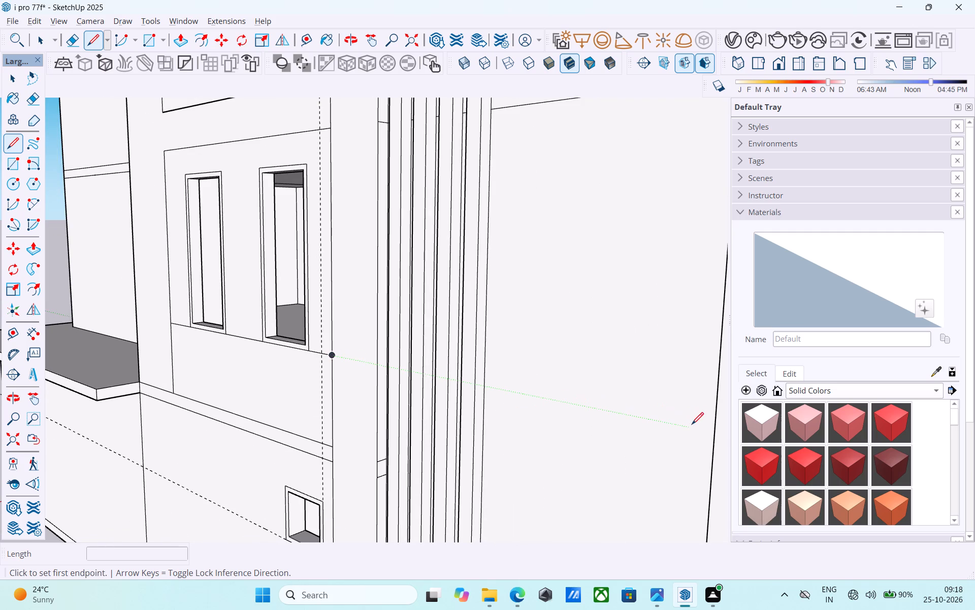
click(712, 432)
middle_drag(714, 431, 748, 433)
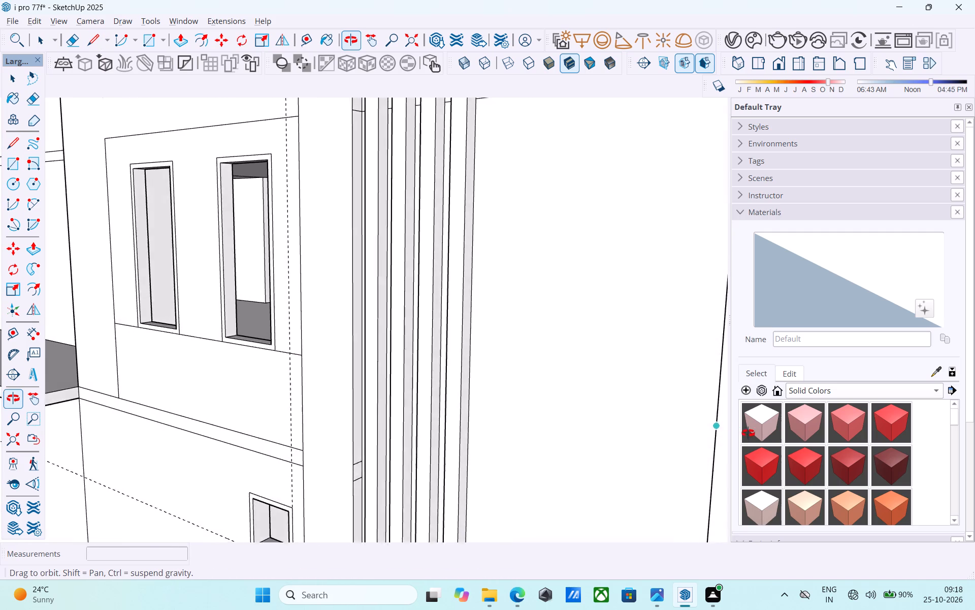
middle_drag(748, 433, 608, 418)
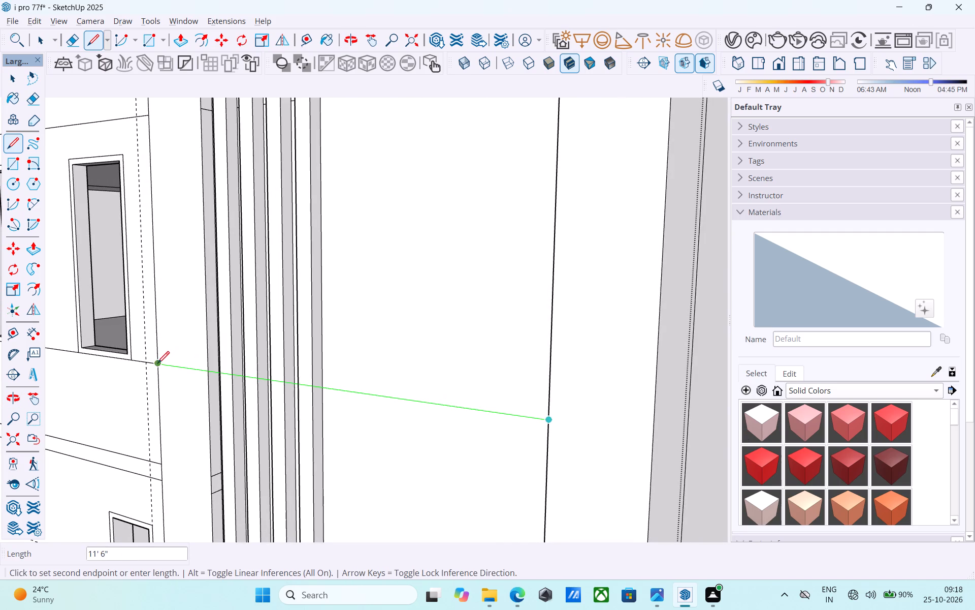
middle_drag(481, 376, 904, 377)
scroll(518, 384, up, 4)
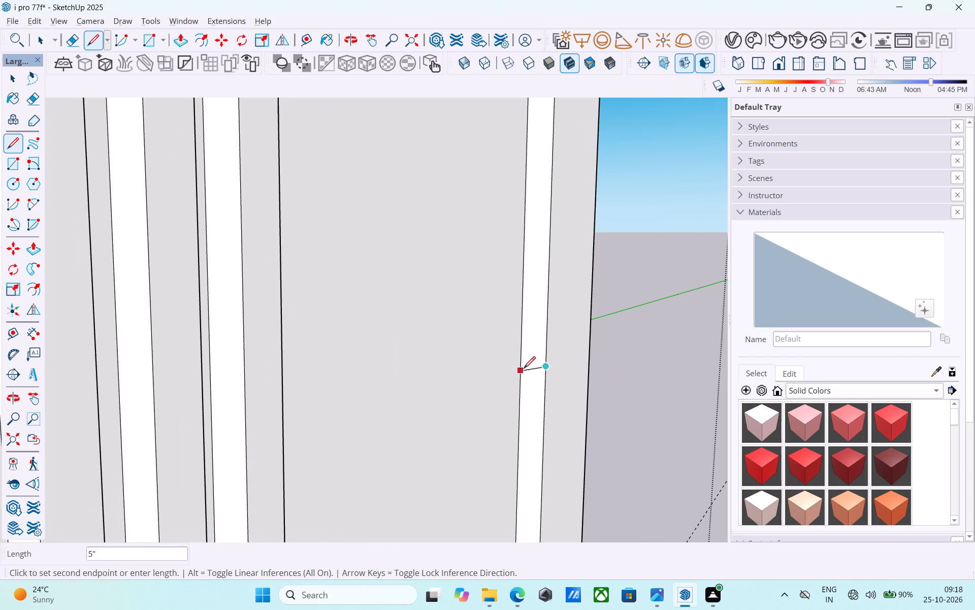
click(521, 363)
Continue with a horizontal line about 5' 10" long across the recess's back wall to the nearest slat.
click(518, 364)
scroll(402, 381, down, 5)
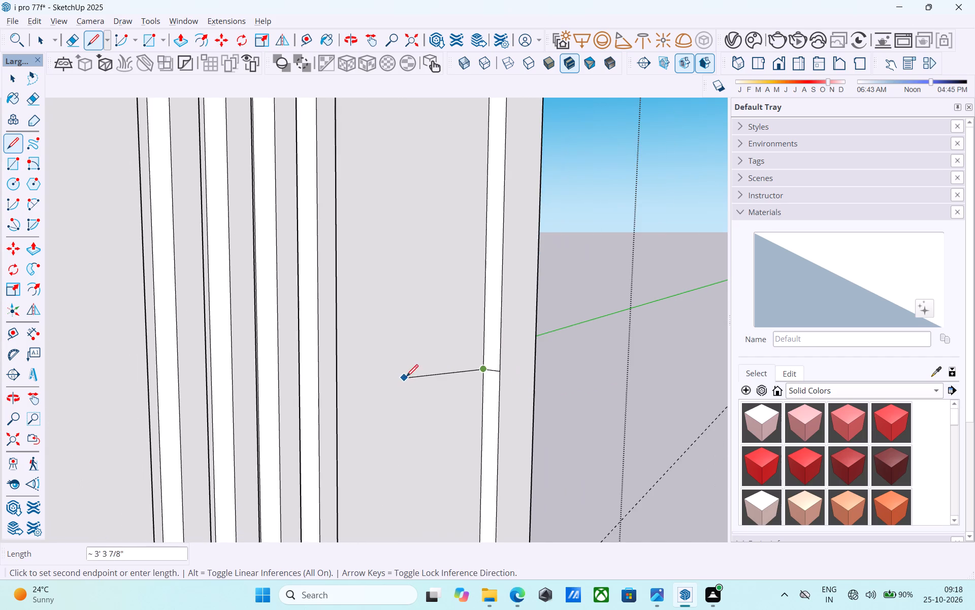
middle_drag(377, 378, 105, 367)
scroll(105, 367, down, 1)
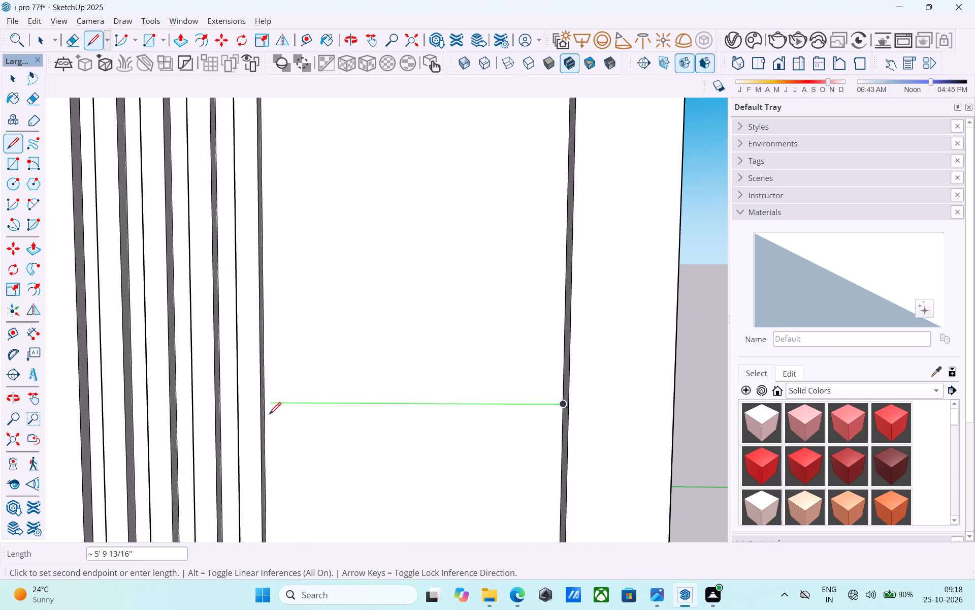
click(266, 404)
scroll(348, 352, down, 6)
shift+middle_drag(348, 352, 363, 379)
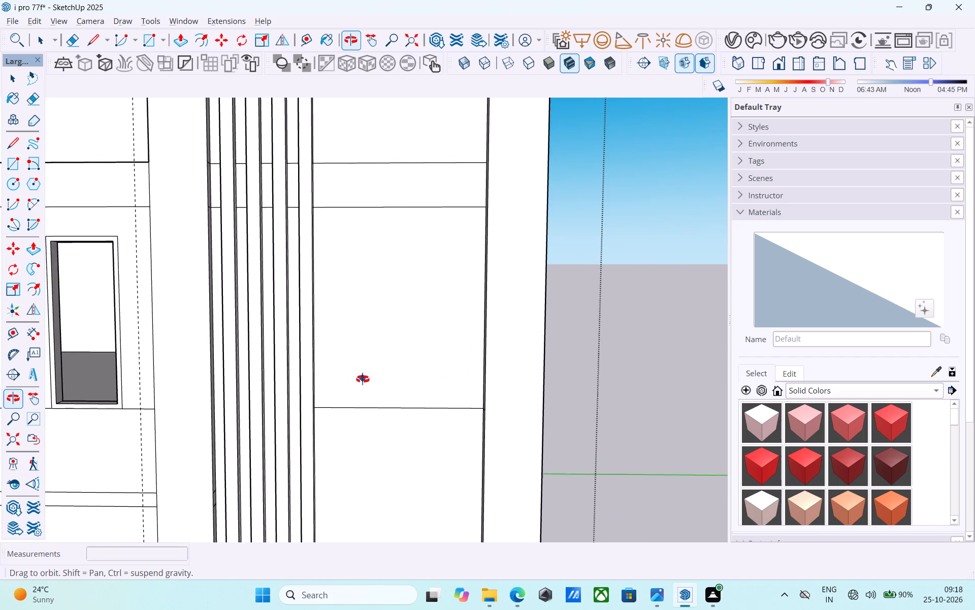
shift+middle_drag(363, 379, 355, 377)
key(space)
Place a vertical guide on the recess's back wall, 6" in from the side edge farthest from the slats.
middle_drag(355, 378, 332, 374)
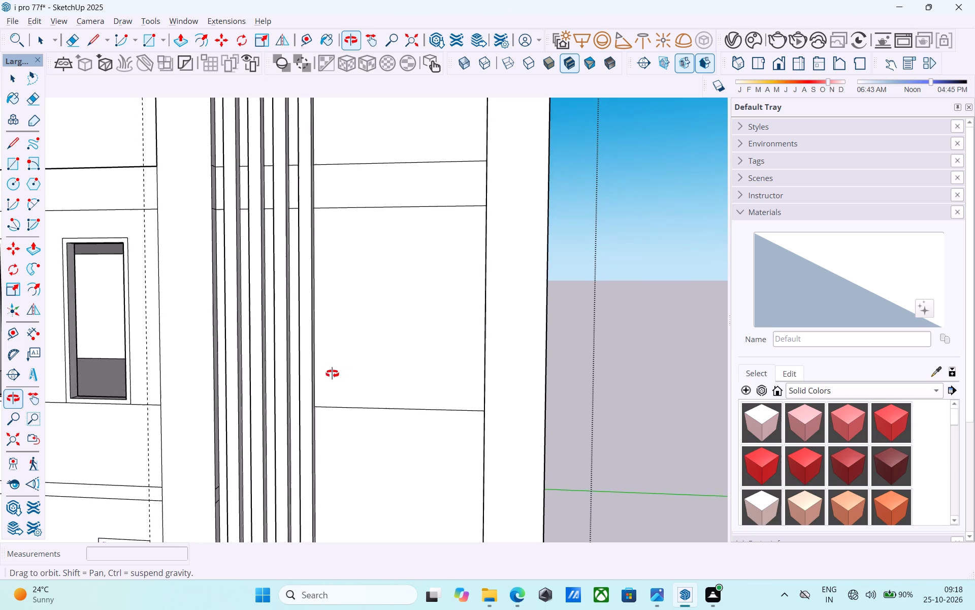
middle_drag(332, 374, 333, 375)
middle_drag(338, 378, 499, 403)
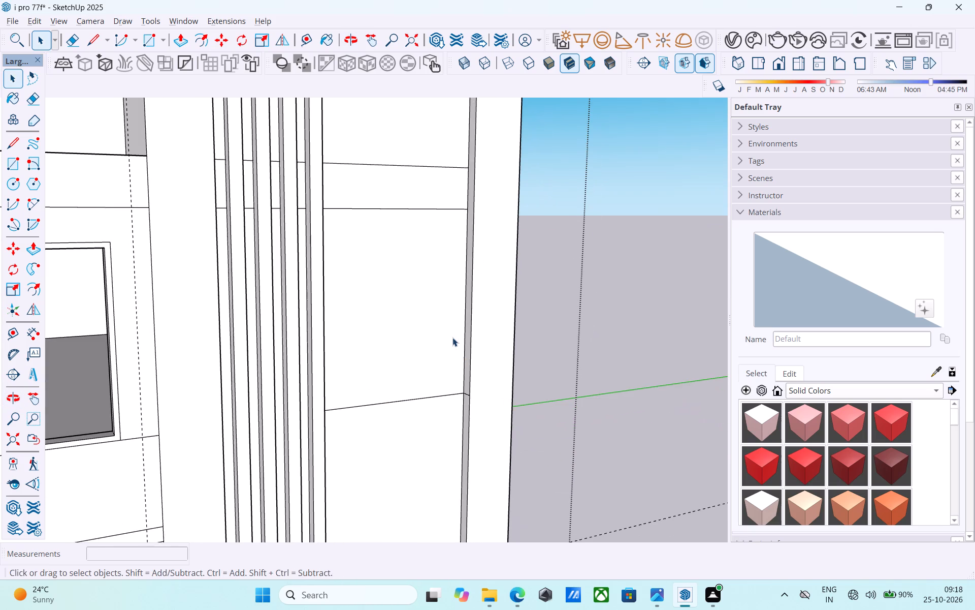
scroll(452, 337, up, 4)
key(t)
click(469, 323)
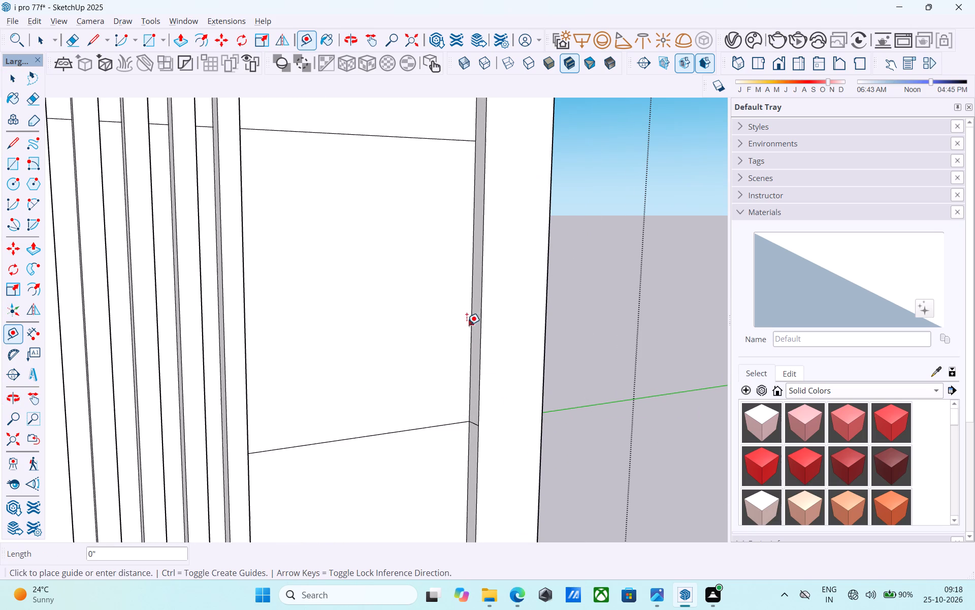
text(6")
key(Return)
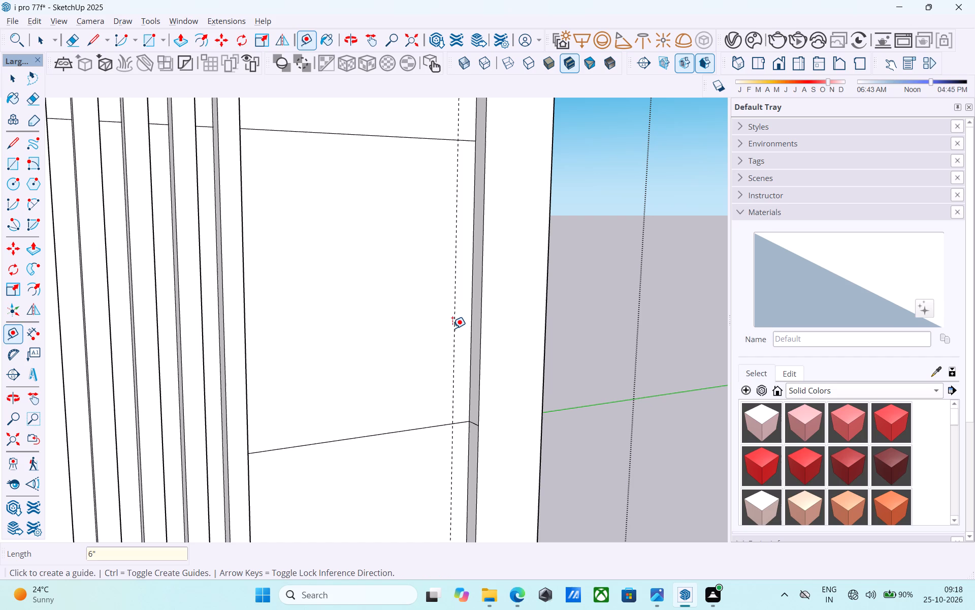
Draw a vertical line along the guide between the new horizontal line and the horizontal line above it.
key(l)
click(451, 426)
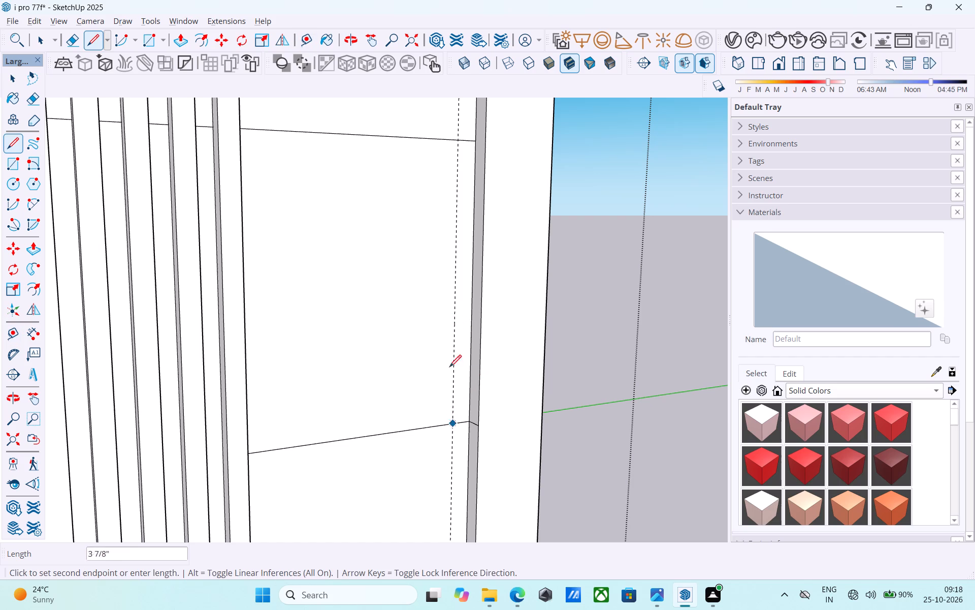
click(462, 140)
key(space)
Draw a 6' by 4.5' rectangle on the recess's back wall from the lower end of the vertical line toward the slats.
middle_drag(448, 194, 405, 190)
key(r)
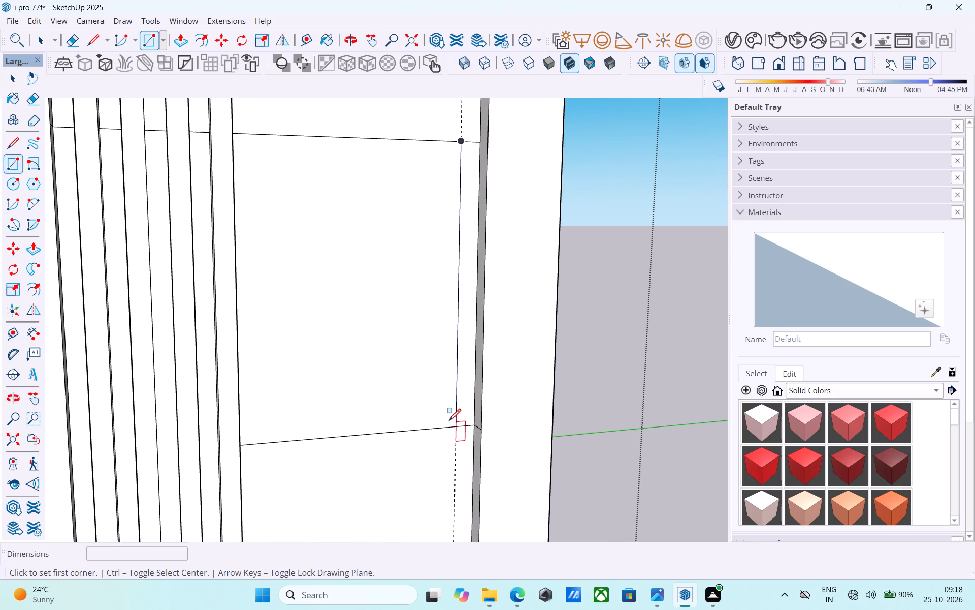
click(453, 429)
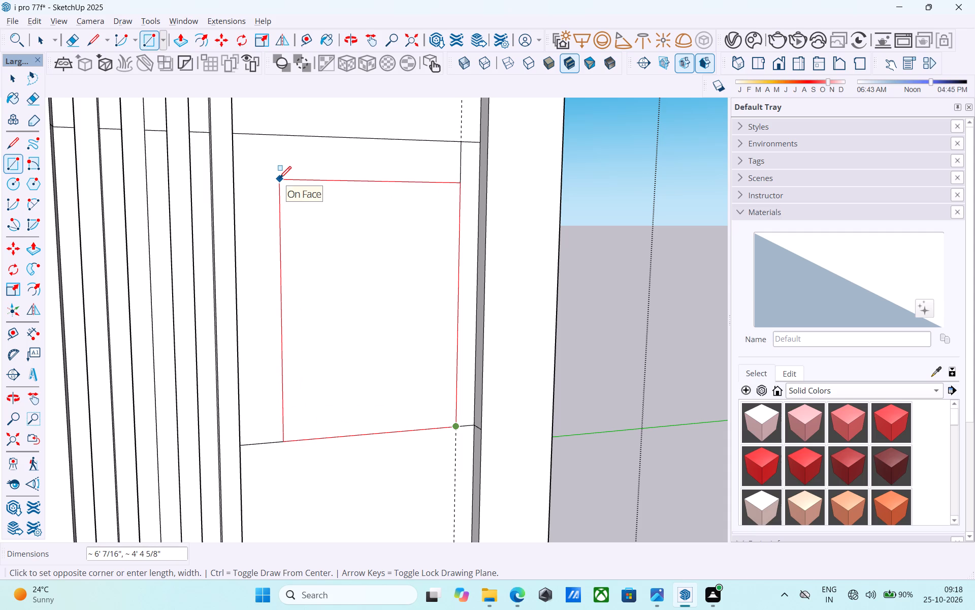
middle_drag(279, 179, 106, 178)
scroll(279, 179, up, 1)
middle_drag(217, 196, 337, 194)
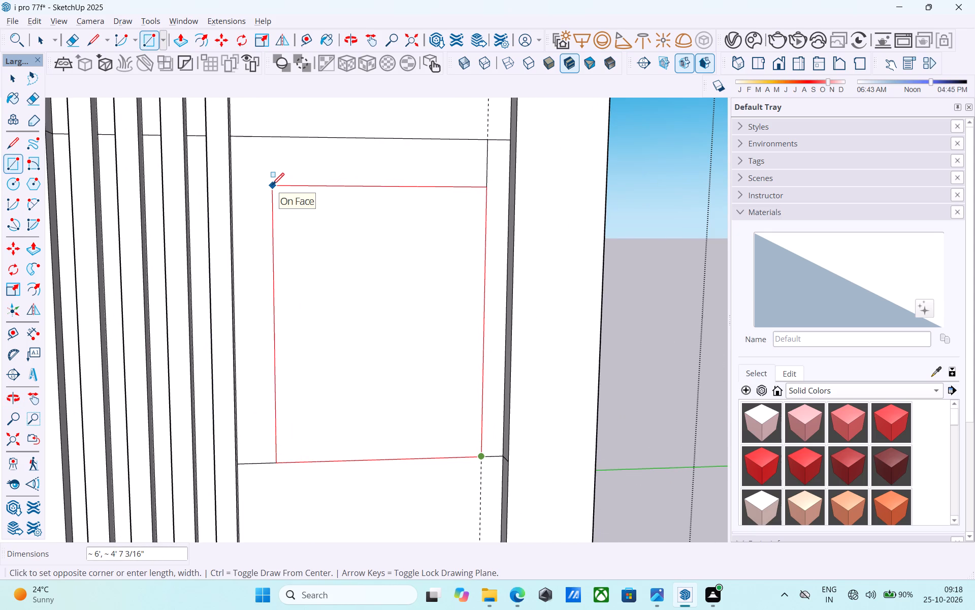
text(6',4.5')
key(Return)
key(space)
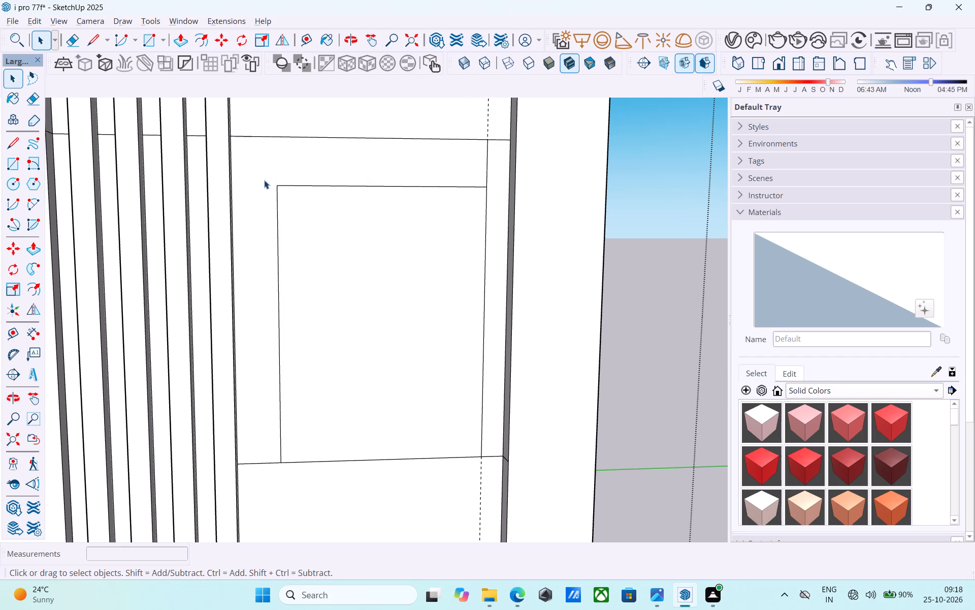
Offset the window outline on the recess's back wall 3" inward.
scroll(261, 176, down, 6)
click(303, 220)
scroll(303, 220, up, 2)
key(f)
click(303, 220)
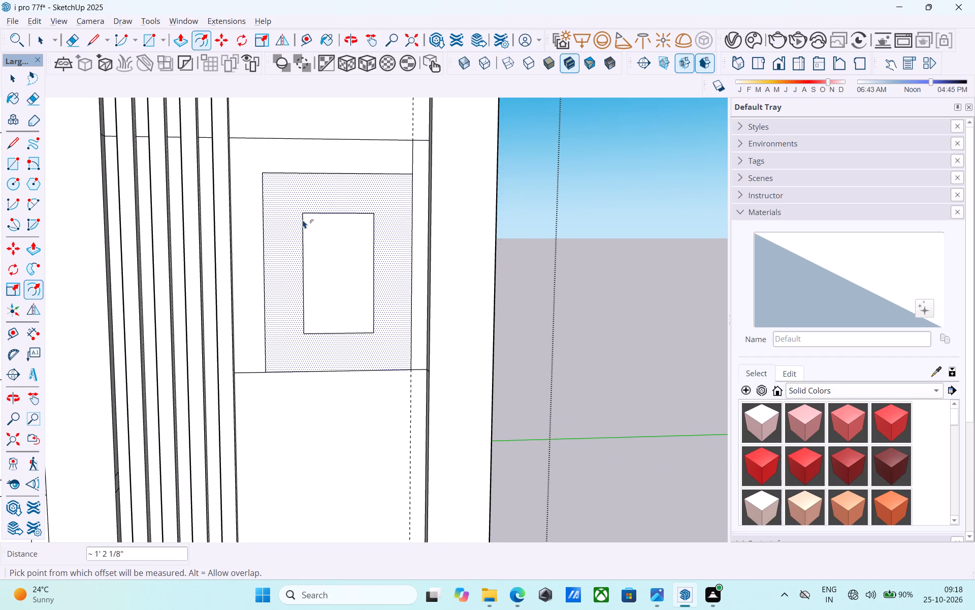
key(3)
key(shift+quotedbl)
key(Return)
key(space)
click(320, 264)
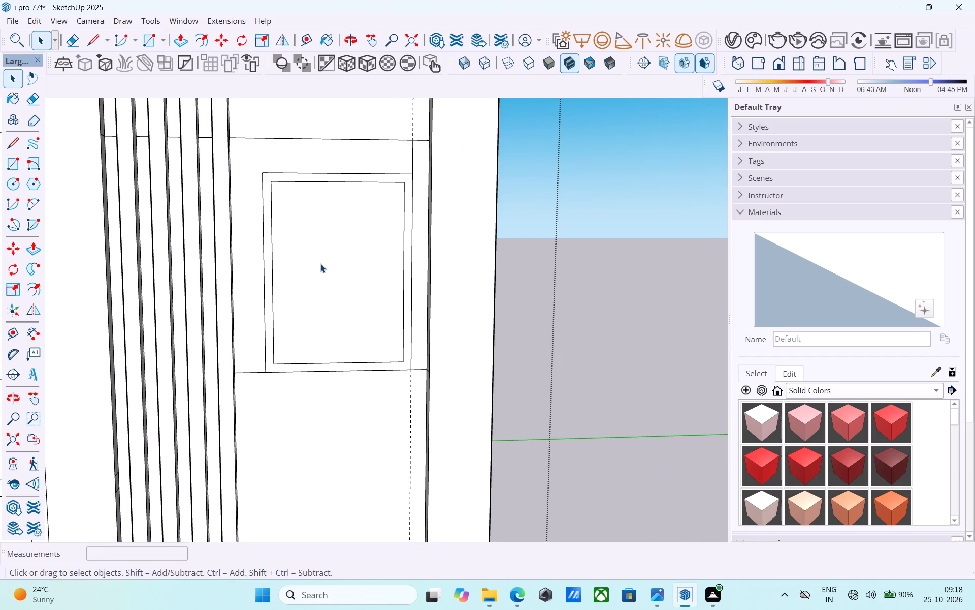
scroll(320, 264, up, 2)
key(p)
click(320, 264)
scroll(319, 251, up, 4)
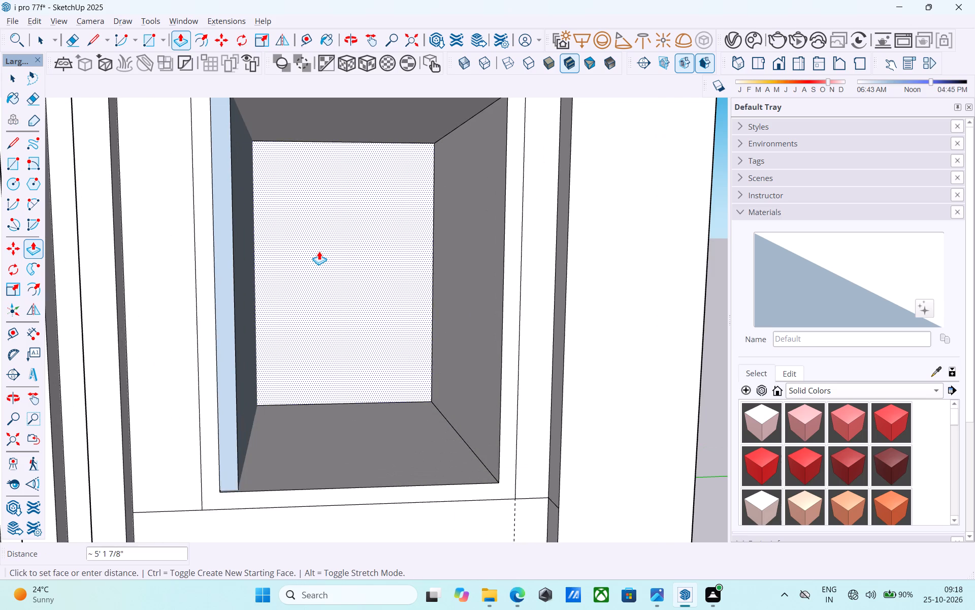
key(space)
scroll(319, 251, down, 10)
Push the inner window panel about 11 3/8" into the recess's back wall.
click(319, 252)
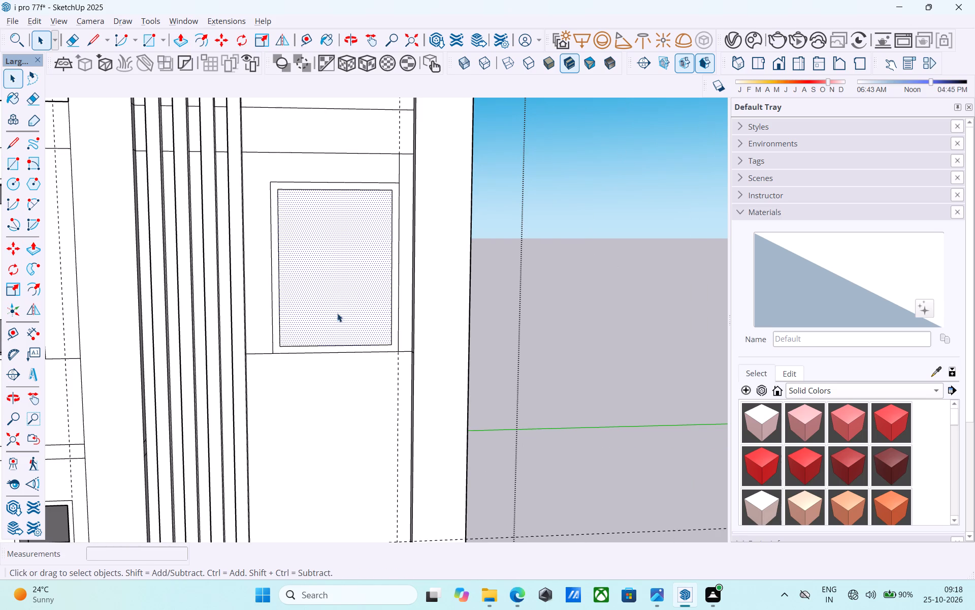
key(p)
scroll(338, 313, up, 4)
click(338, 313)
middle_drag(338, 308, 324, 326)
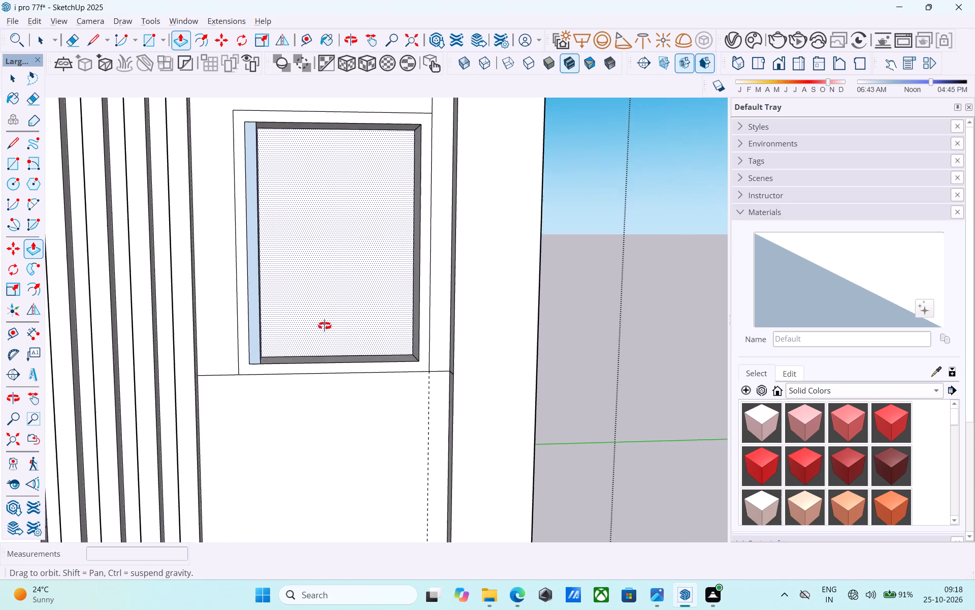
middle_drag(324, 326, 236, 492)
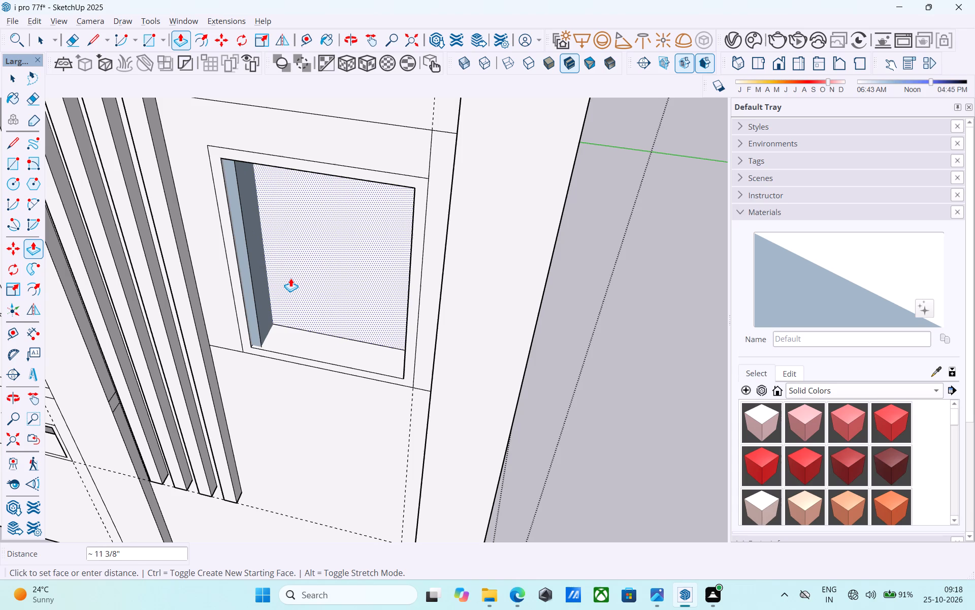
click(290, 278)
Erase the stray vertical edge inside the new window opening.
key(space)
key(e)
click(255, 288)
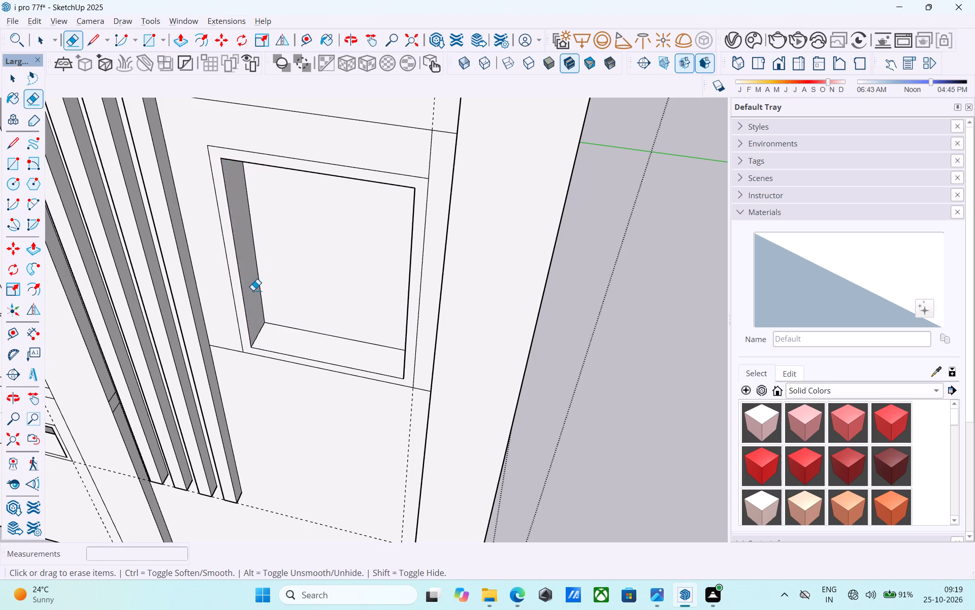
scroll(253, 292, down, 12)
middle_drag(259, 314, 298, 276)
scroll(298, 269, up, 7)
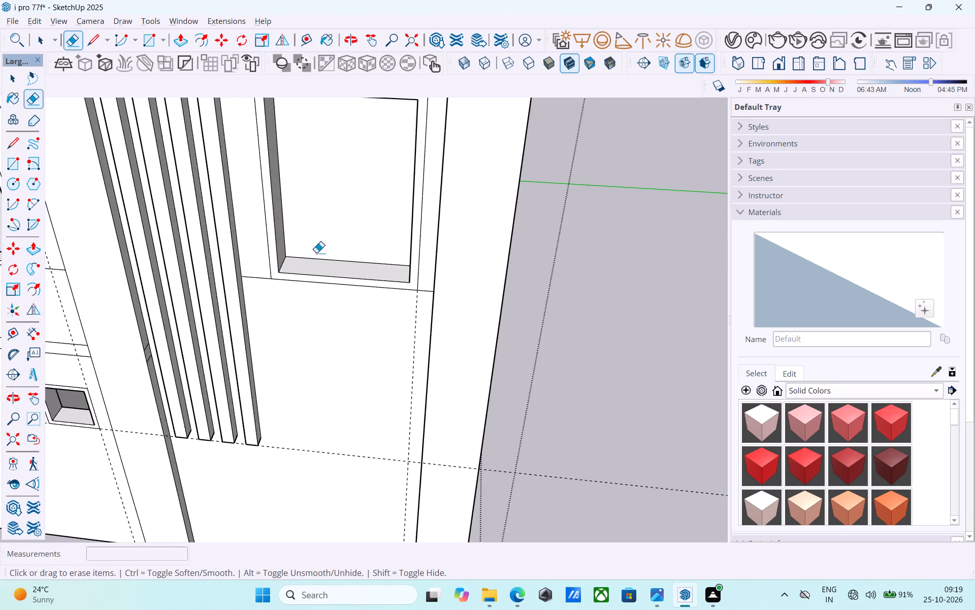
scroll(316, 253, up, 2)
key(space)
Draw a 4' by 5' rectangle on the recess's back wall, from the guide's crossing with the upper horizontal line up toward the slats.
scroll(313, 257, down, 5)
middle_drag(315, 259, 392, 200)
scroll(389, 192, down, 4)
shift+middle_drag(389, 207, 389, 373)
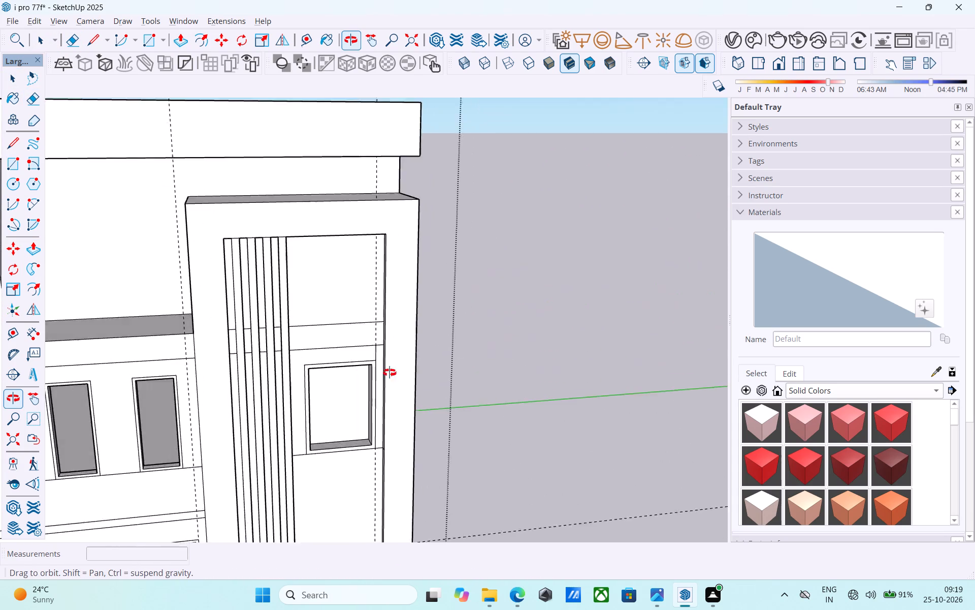
shift+middle_drag(389, 373, 372, 451)
scroll(376, 442, up, 1)
scroll(376, 441, down, 2)
shift+middle_drag(376, 441, 392, 399)
scroll(383, 356, up, 5)
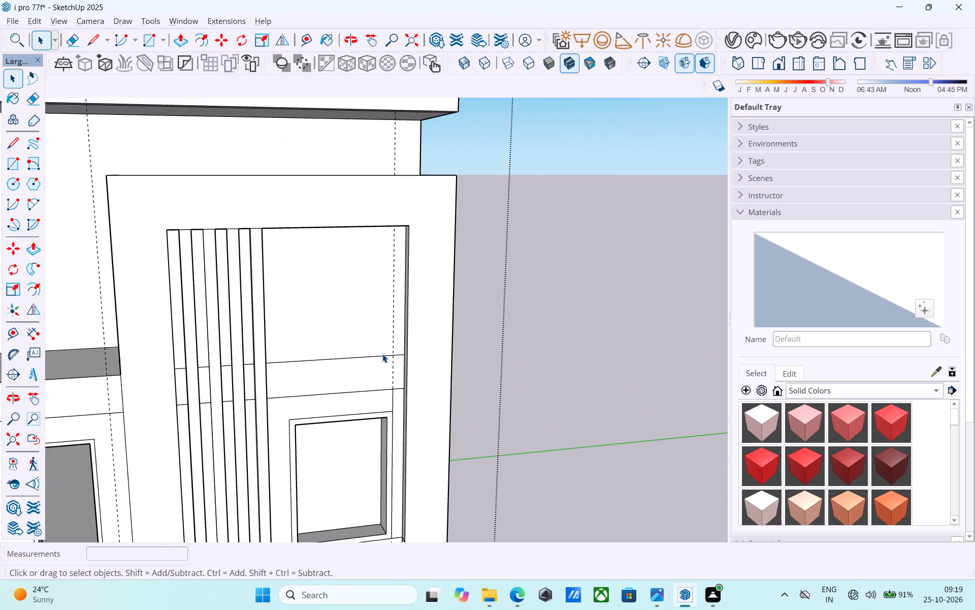
shift+middle_drag(382, 353, 400, 327)
key(r)
scroll(402, 333, up, 5)
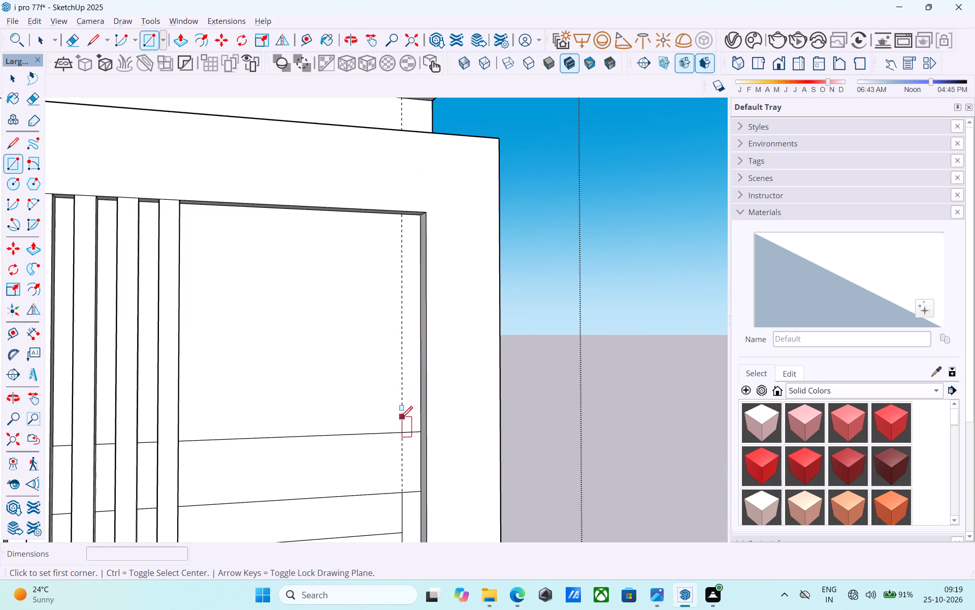
click(404, 431)
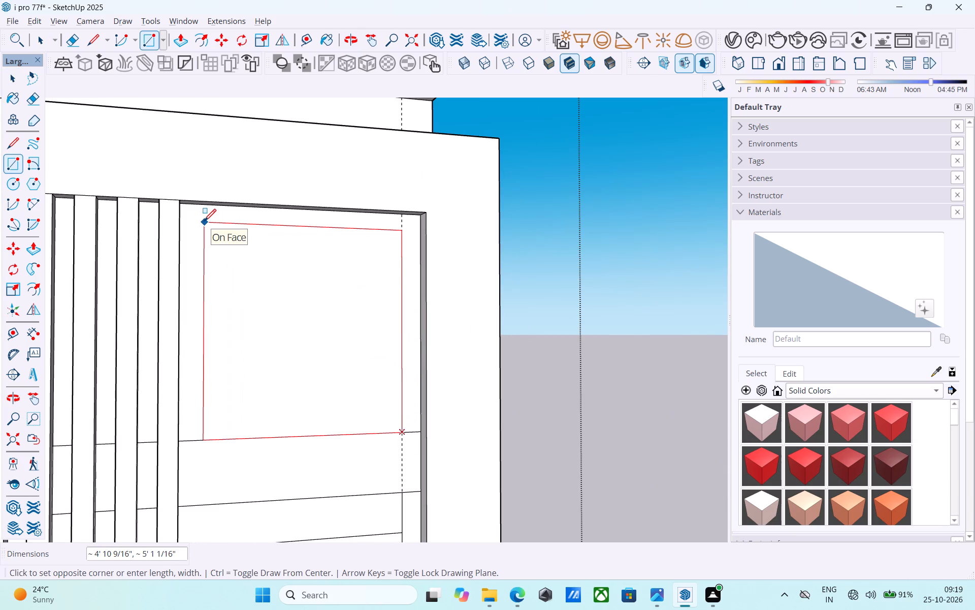
text(4',5')
key(Return)
Copy the rectangle's vertical edge nearest the slats about 6 1/16" toward them along the horizontal line.
scroll(230, 241, down, 2)
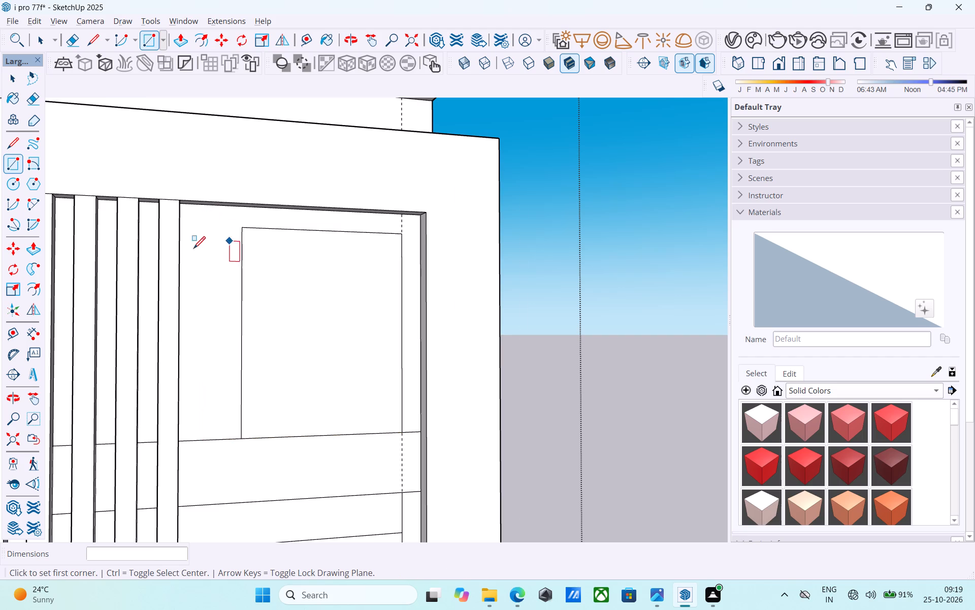
scroll(193, 250, down, 7)
middle_drag(194, 247, 159, 255)
scroll(198, 283, up, 3)
scroll(206, 289, down, 3)
shift+middle_drag(208, 302, 212, 297)
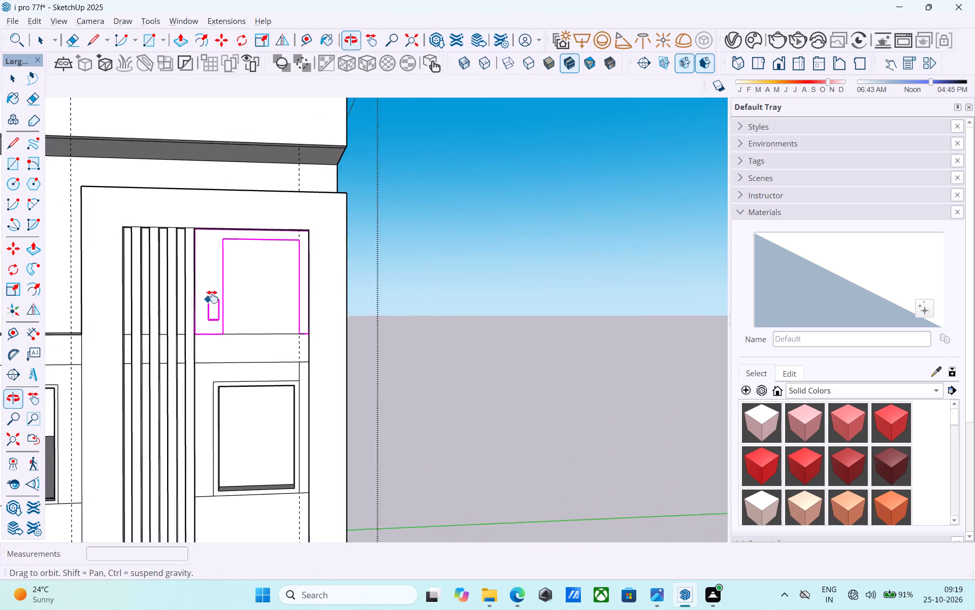
shift+middle_drag(212, 297, 214, 296)
scroll(217, 298, up, 6)
key(space)
click(234, 325)
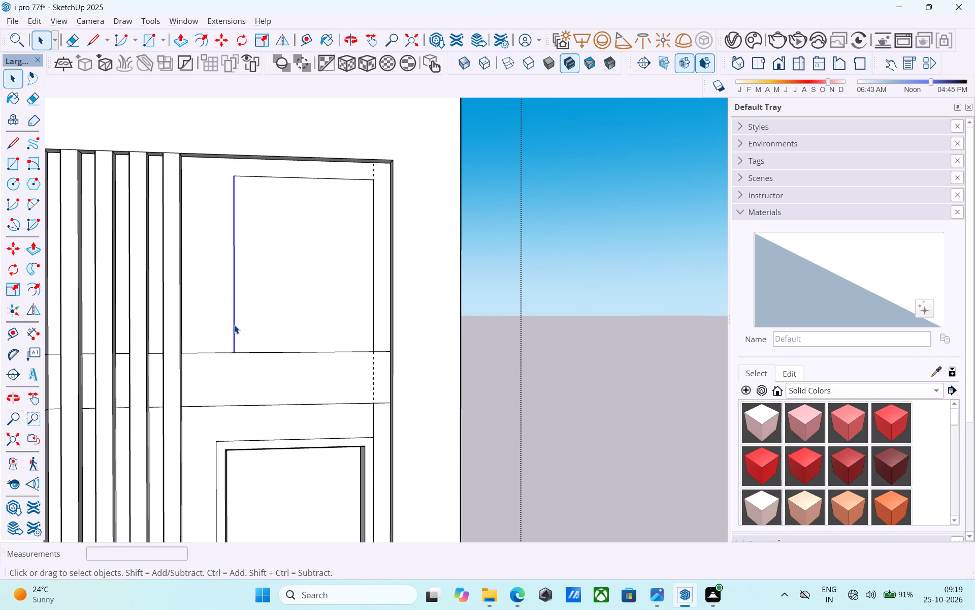
key(m)
click(235, 352)
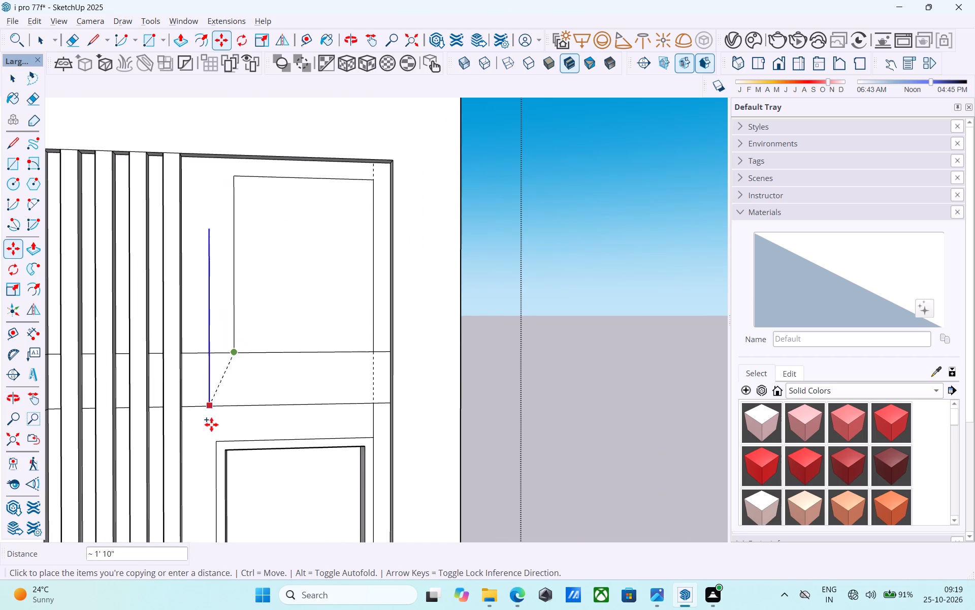
click(216, 353)
Draw a 2' 6" vertical line from the lower window outline's top corner nearest the slats up to the upper horizontal line.
middle_drag(218, 369, 203, 309)
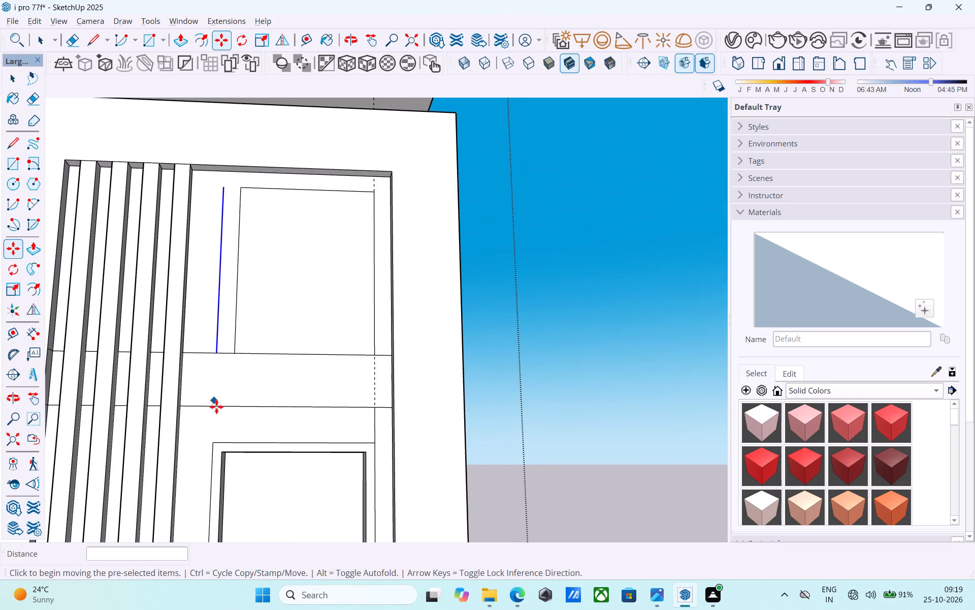
key(l)
scroll(216, 418, up, 5)
click(213, 460)
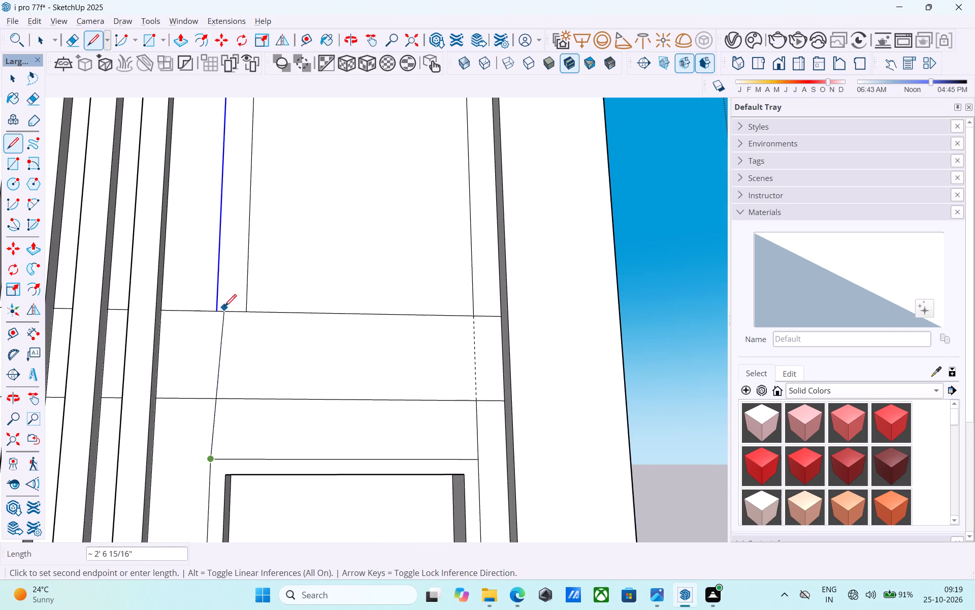
scroll(221, 313, up, 9)
scroll(218, 315, up, 20)
scroll(218, 315, up, 1)
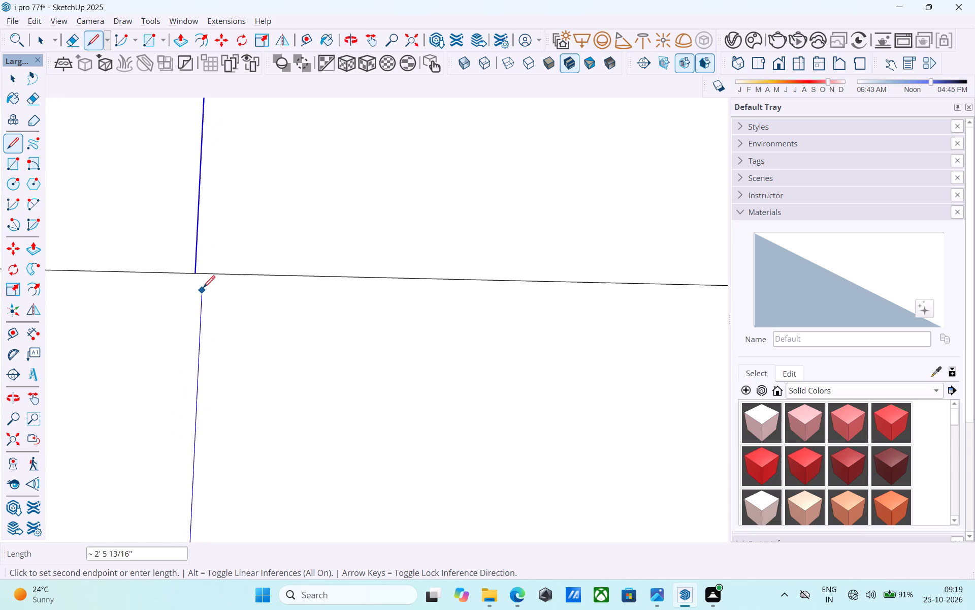
scroll(203, 289, up, 12)
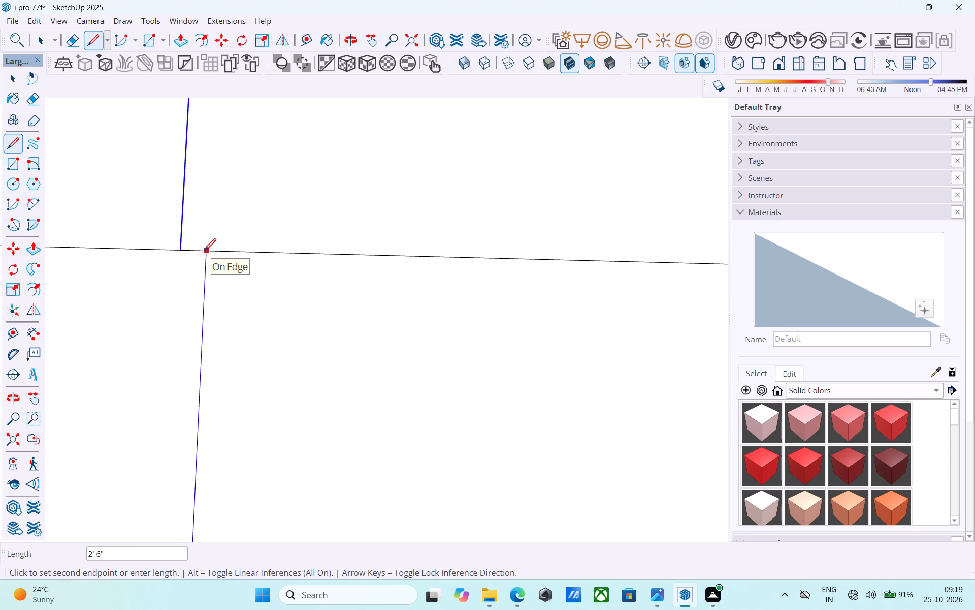
click(204, 252)
Copy the new vertical edge onto the upper end of the 2' 6" line and erase the misaligned copy.
key(space)
key(m)
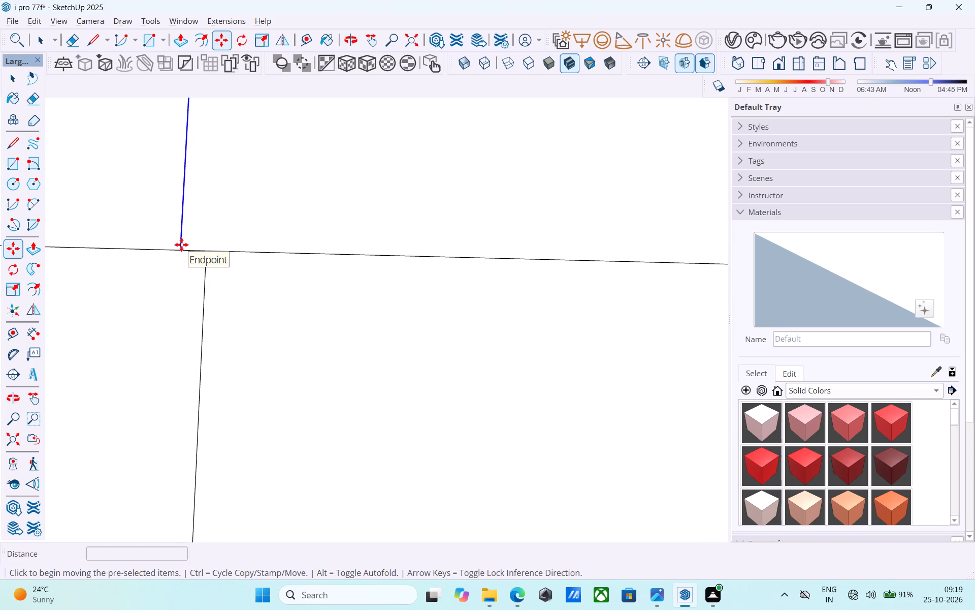
click(183, 252)
click(206, 252)
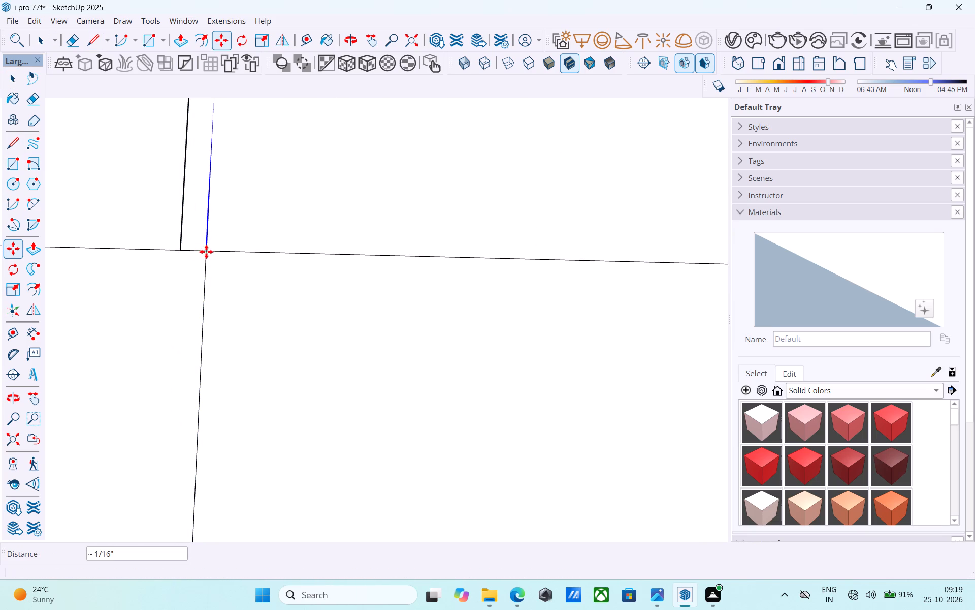
key(space)
key(e)
drag(188, 215, 163, 201)
key(space)
scroll(219, 266, down, 10)
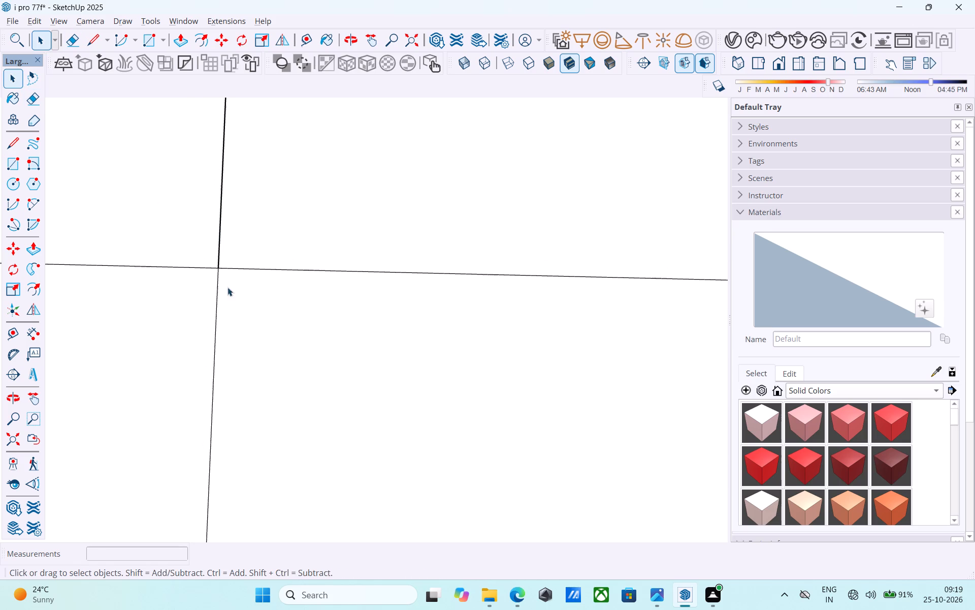
Erase the part of the connecting line between the two horizontal lines.
key(e)
drag(221, 314, 192, 310)
scroll(202, 311, down, 19)
key(space)
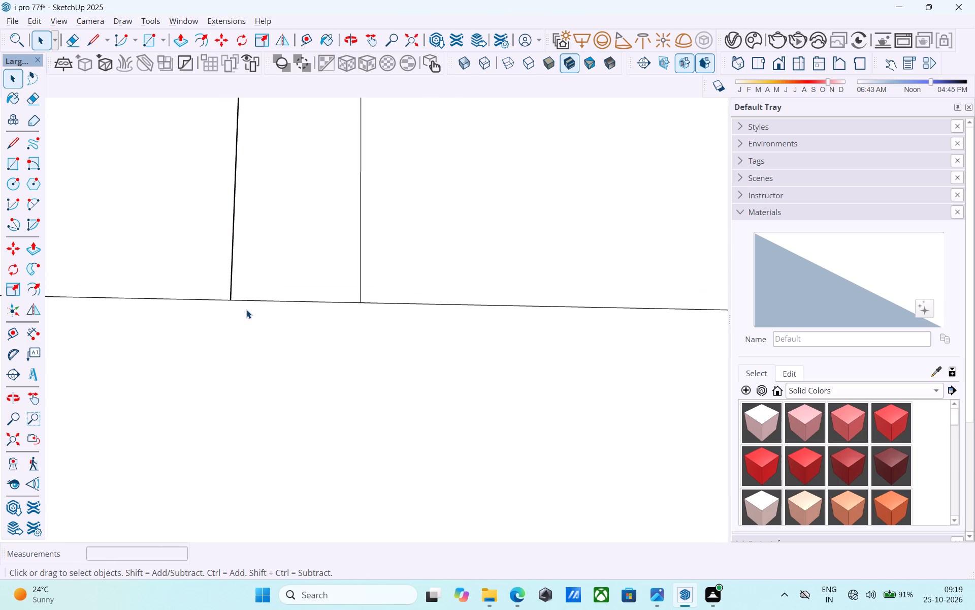
Draw a horizontal line joining the top of the aligned vertical edge to the rectangle's nearest top corner.
scroll(246, 310, down, 19)
scroll(268, 313, up, 1)
scroll(268, 313, down, 2)
middle_drag(268, 313, 255, 417)
scroll(240, 296, up, 8)
scroll(243, 292, down, 4)
shift+middle_drag(246, 293, 214, 554)
scroll(266, 320, down, 5)
shift+middle_click(259, 306)
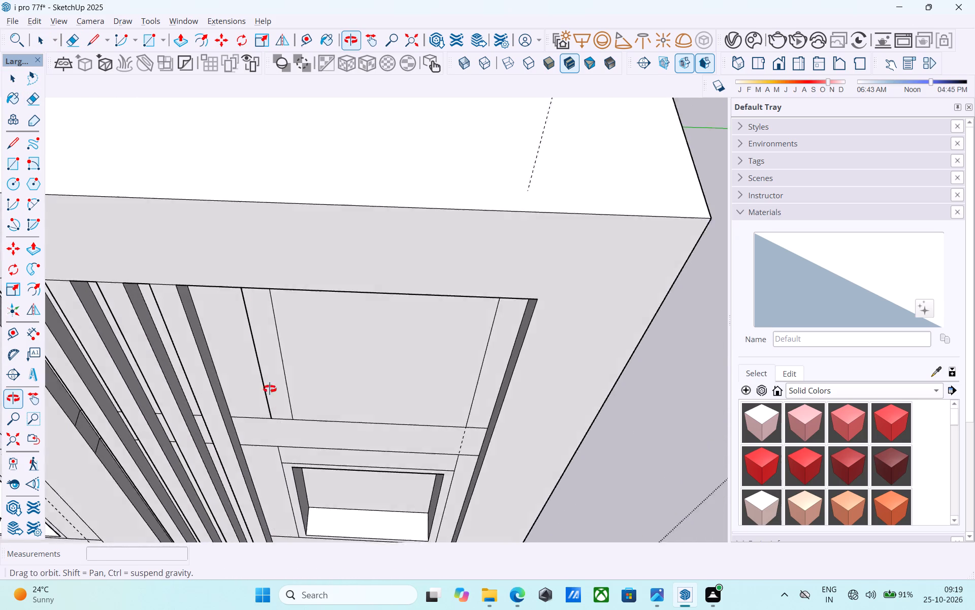
scroll(254, 288, up, 6)
shift+middle_drag(249, 245, 275, 199)
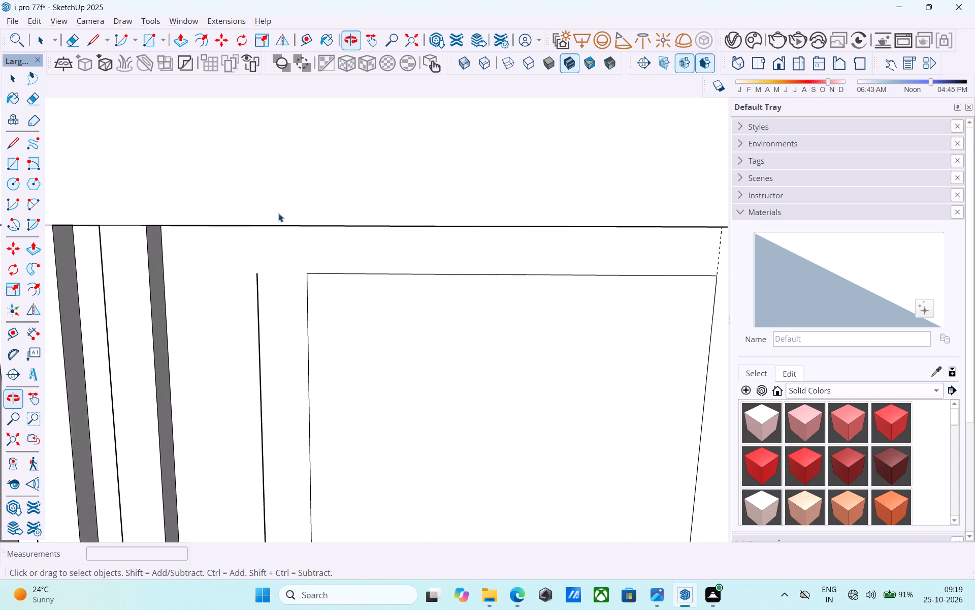
scroll(279, 222, down, 5)
shift+middle_drag(295, 276, 302, 225)
key(l)
scroll(268, 261, up, 5)
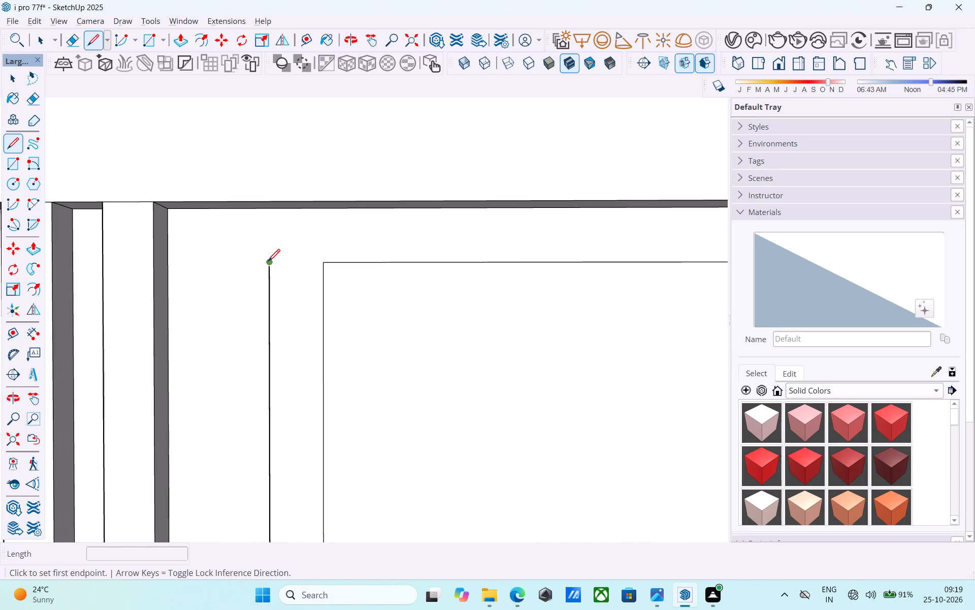
click(269, 262)
click(324, 265)
key(space)
Erase the rectangle's original side edge so the upper window outline is one face.
scroll(282, 253, down, 6)
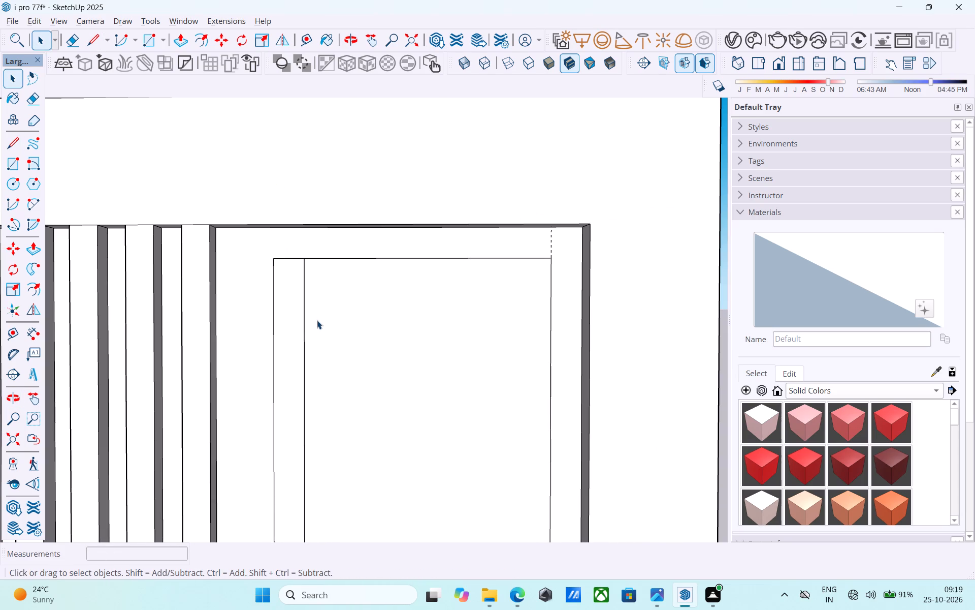
key(e)
drag(319, 322, 300, 316)
key(space)
Offset the widened upper window outline 3" inward.
click(301, 316)
key(f)
click(301, 317)
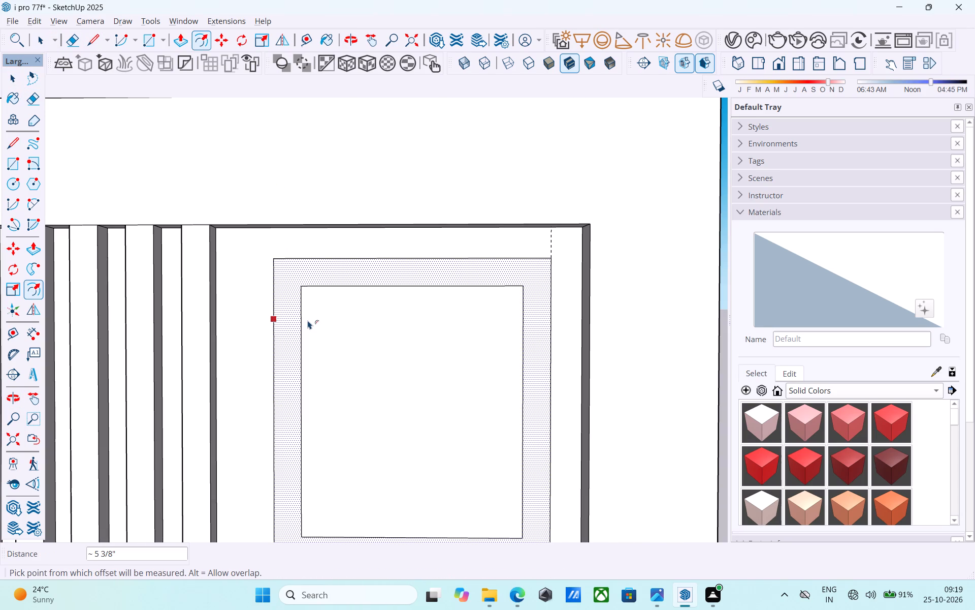
key(3)
key(shift+quotedbl)
key(Return)
key(space)
Push the upper window's inner panel into the recess's back wall.
click(315, 346)
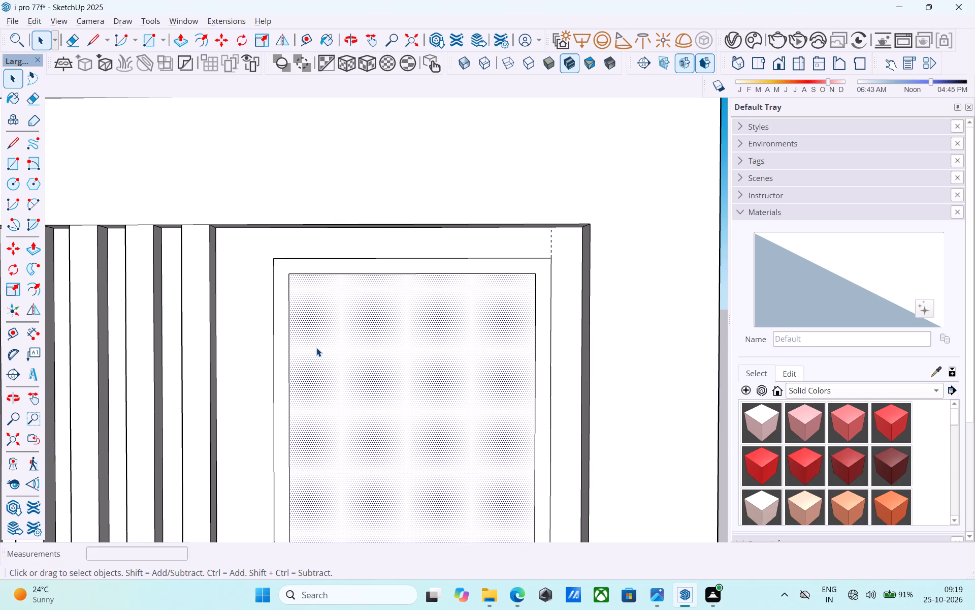
key(p)
click(316, 348)
scroll(316, 338, up, 4)
click(321, 331)
key(space)
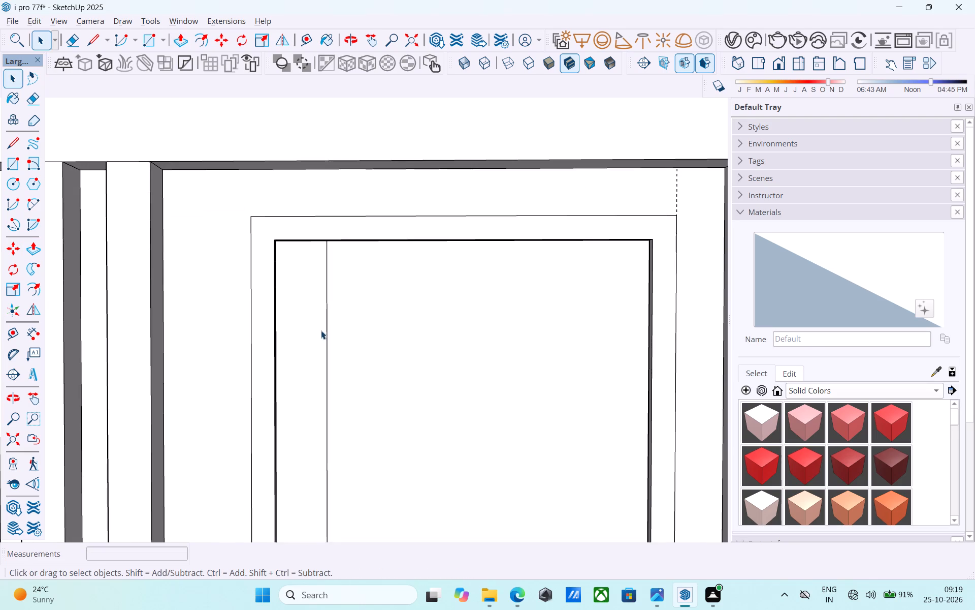
Erase the stray vertical line on the upper window's recessed panel.
scroll(321, 330, down, 9)
middle_drag(300, 337, 62, 370)
middle_drag(336, 386, 322, 380)
scroll(322, 380, up, 6)
middle_drag(312, 370, 318, 364)
scroll(317, 364, up, 5)
middle_drag(315, 360, 525, 369)
scroll(435, 352, down, 1)
scroll(432, 353, up, 1)
scroll(431, 355, down, 5)
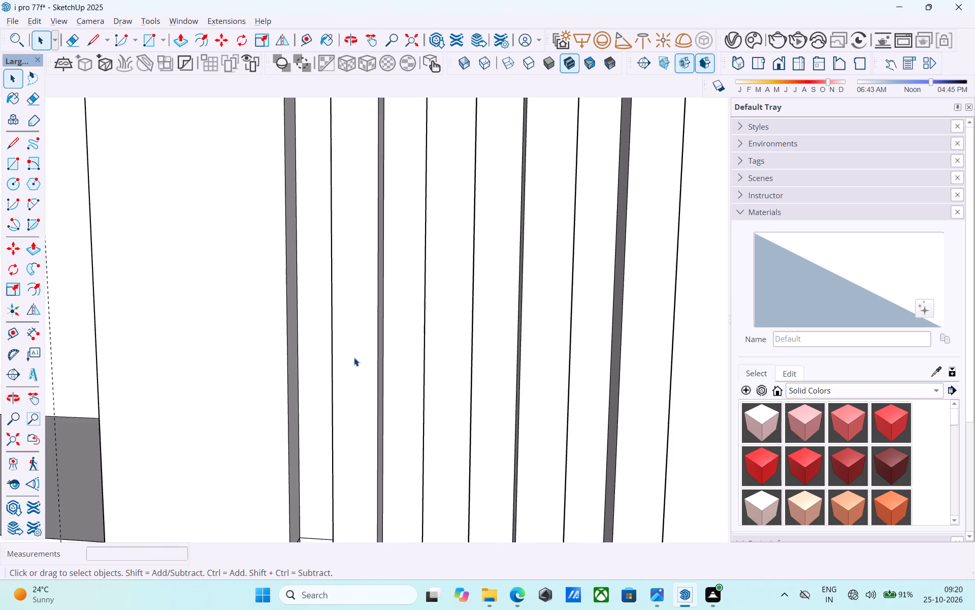
scroll(354, 357, down, 20)
scroll(354, 357, down, 5)
key(space)
middle_drag(370, 335, 379, 332)
scroll(379, 332, up, 6)
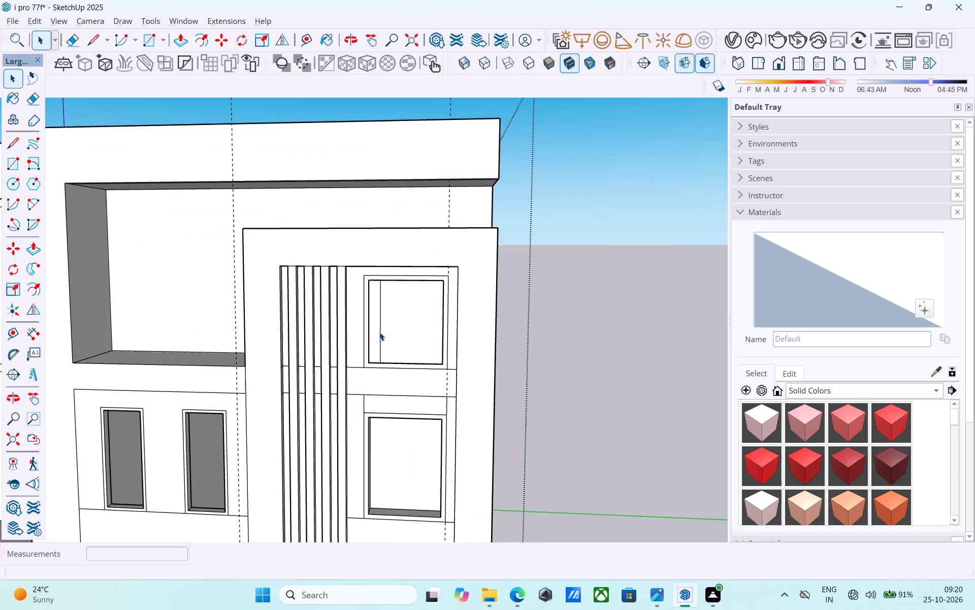
scroll(379, 332, up, 7)
key(e)
click(379, 332)
key(space)
scroll(379, 331, down, 11)
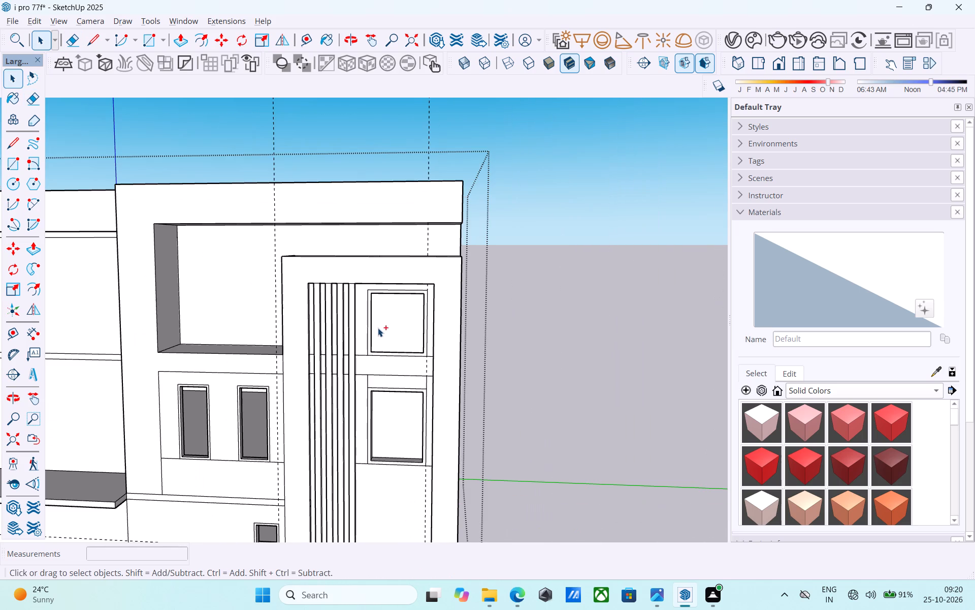
Save the model.
key(ctrl+s)
key(space)
scroll(378, 328, down, 6)
middle_click(378, 328)
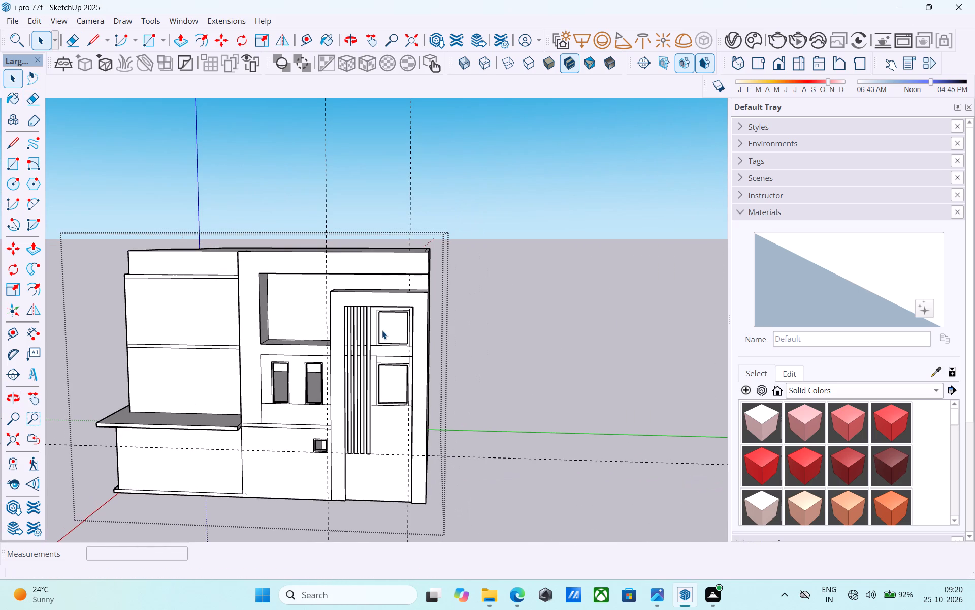
Erase the stray horizontal lines crossing the wall between the upper and lower windows beside the slats.
middle_drag(376, 328, 360, 319)
scroll(354, 344, up, 20)
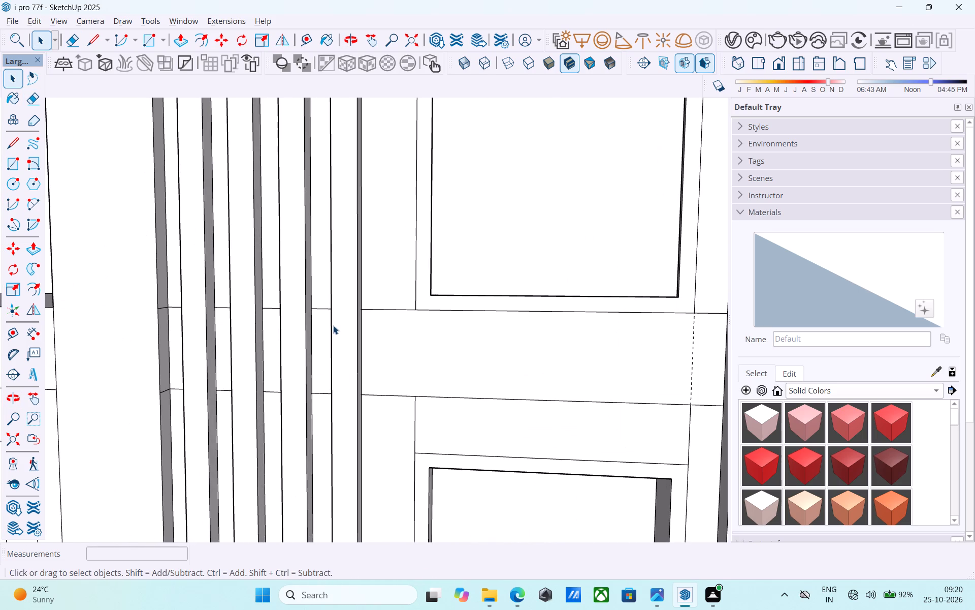
key(e)
drag(371, 296, 376, 312)
drag(388, 380, 396, 414)
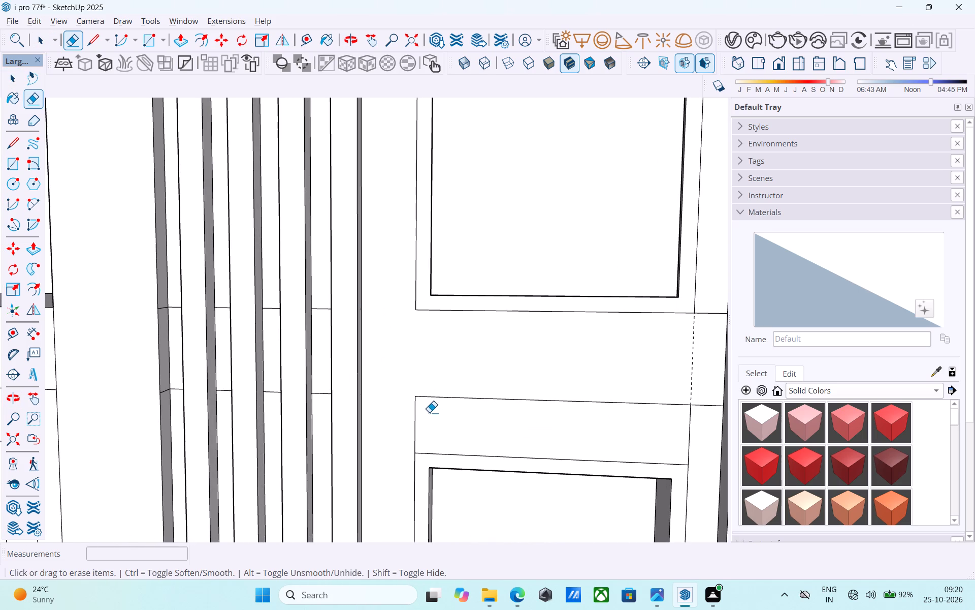
drag(425, 414, 399, 408)
drag(432, 406, 438, 391)
Erase the short horizontal lines left on the wall between the vertical slats, level with the gap between the windows.
click(318, 395)
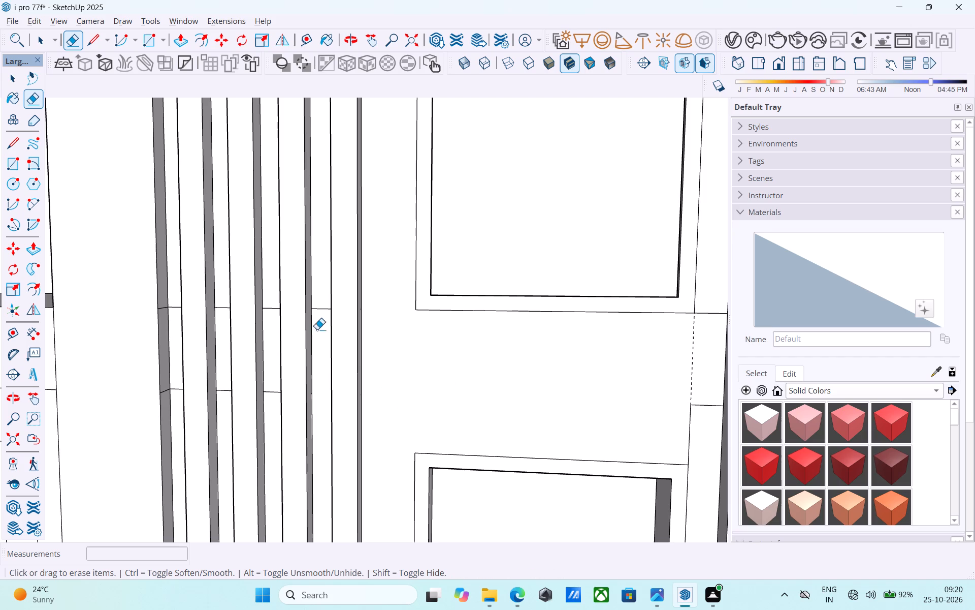
drag(322, 310, 322, 303)
click(270, 310)
drag(272, 396, 276, 389)
click(226, 391)
click(226, 308)
click(174, 310)
middle_drag(174, 310, 205, 302)
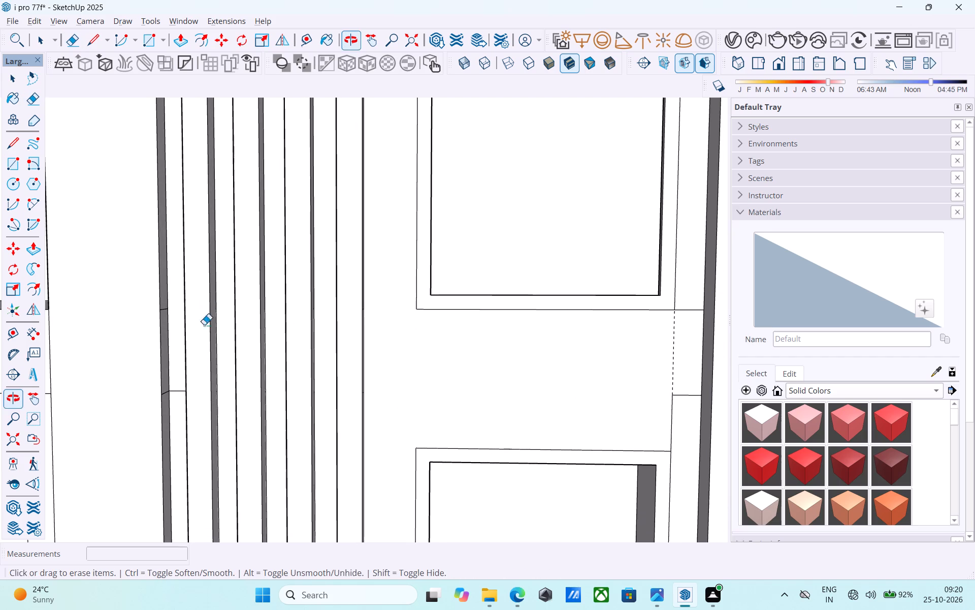
click(178, 394)
Erase the remaining stray edges beside and across the side face at the slat recess's outer edge.
middle_drag(173, 392, 158, 383)
scroll(165, 387, up, 7)
click(189, 395)
middle_drag(188, 402, 172, 396)
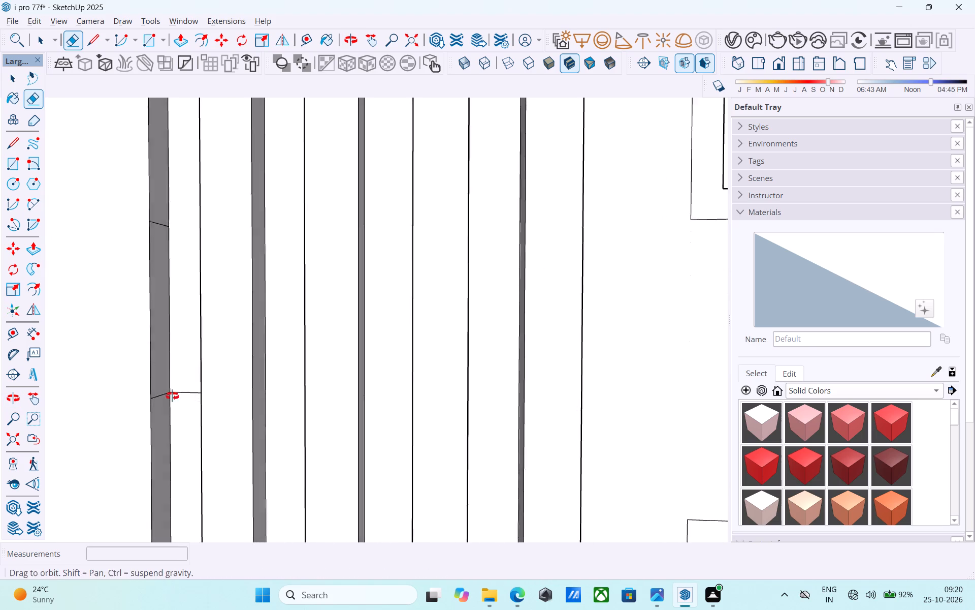
middle_drag(172, 396, 167, 393)
scroll(166, 393, up, 1)
drag(179, 386, 180, 395)
middle_drag(176, 403, 139, 392)
scroll(136, 391, up, 4)
drag(158, 389, 157, 401)
scroll(158, 412, down, 6)
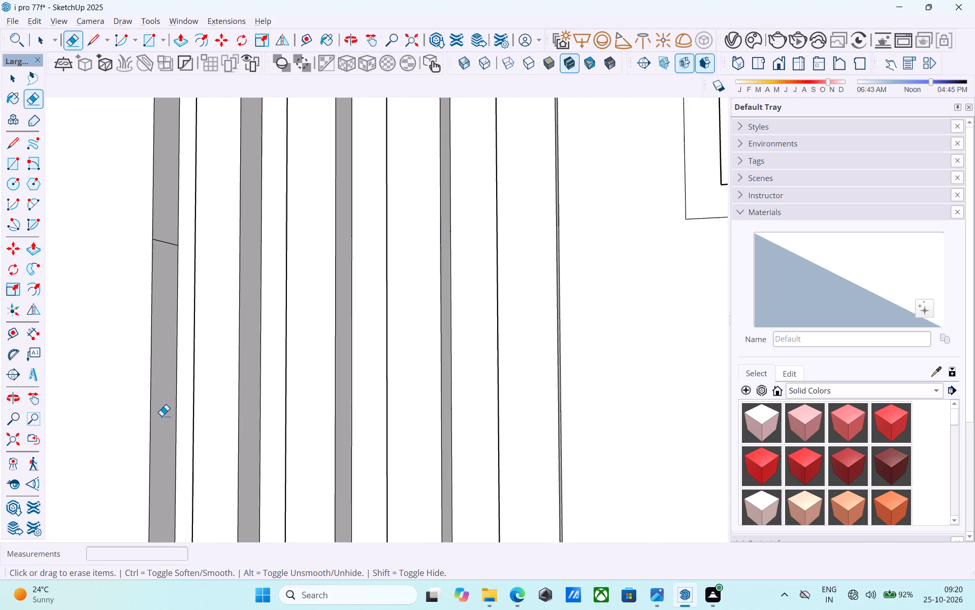
drag(161, 237, 164, 249)
Erase the leftover edges between the two window frames and the recess's outer edge, away from the slats.
scroll(166, 306, down, 19)
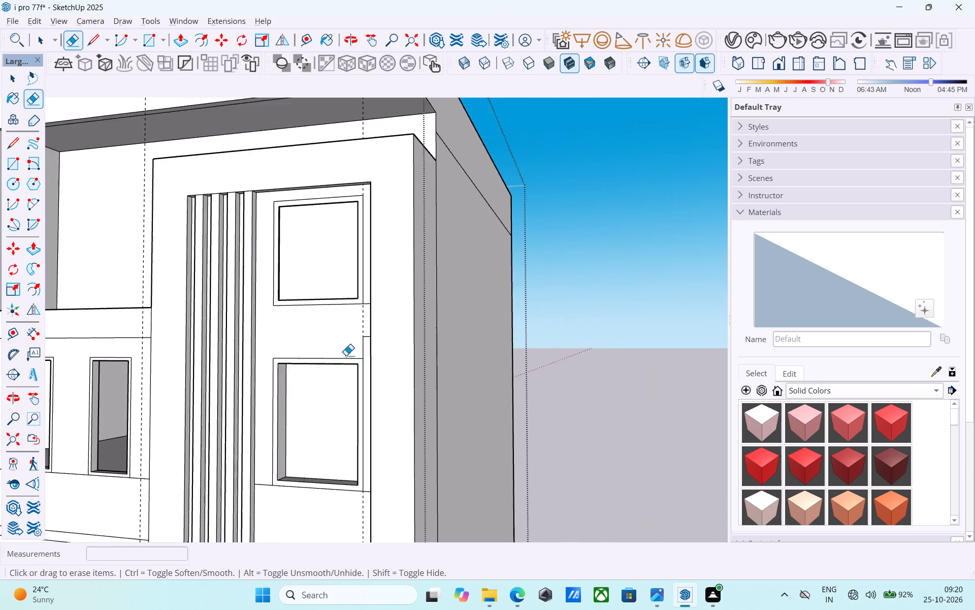
scroll(361, 358, up, 13)
scroll(377, 313, down, 1)
scroll(377, 313, up, 2)
drag(352, 294, 335, 289)
drag(360, 308, 362, 328)
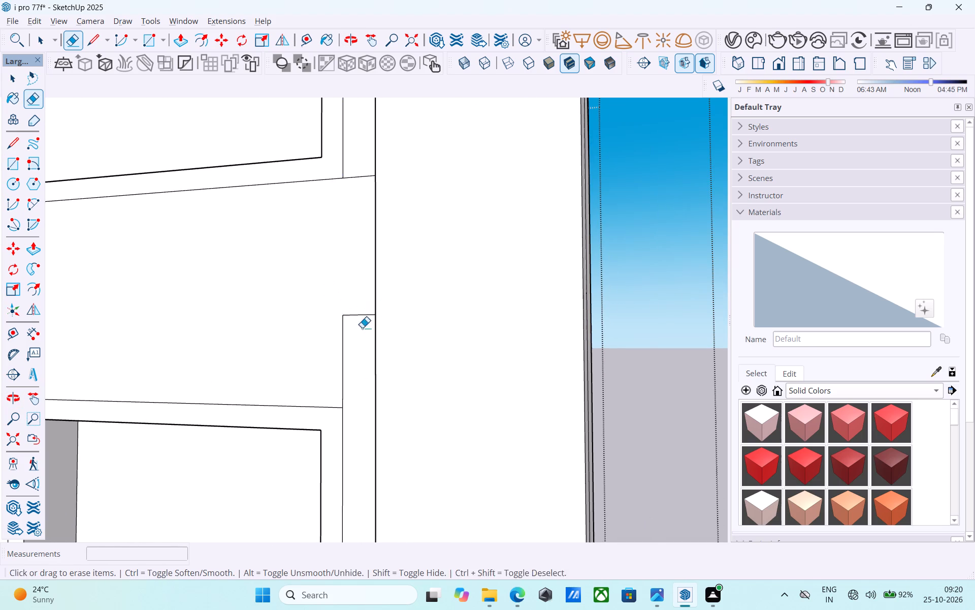
drag(362, 328, 363, 329)
drag(361, 348, 296, 343)
scroll(312, 336, down, 17)
middle_drag(348, 351, 425, 340)
scroll(342, 315, up, 4)
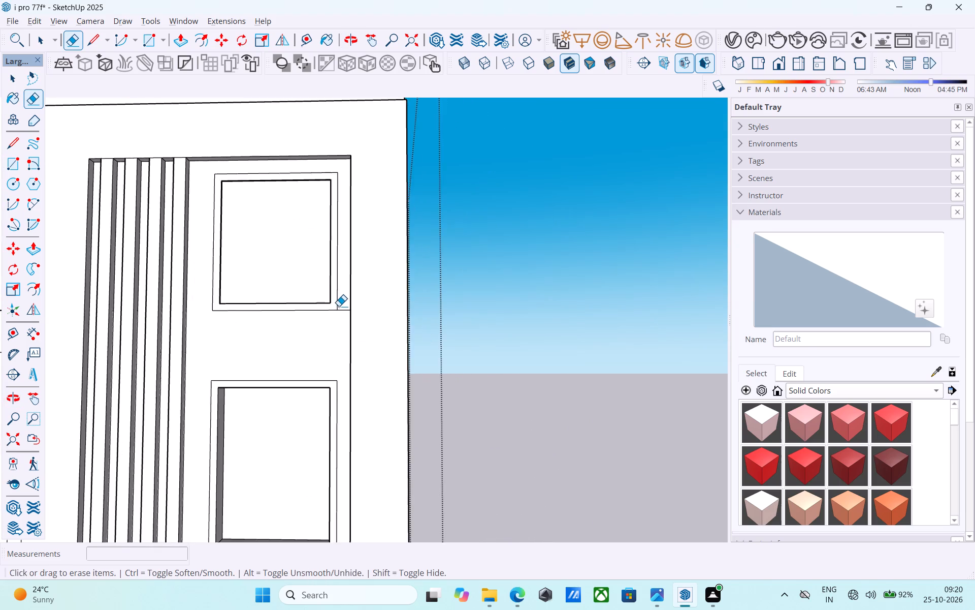
scroll(339, 306, up, 7)
drag(343, 308, 351, 346)
scroll(348, 359, up, 1)
scroll(348, 359, down, 18)
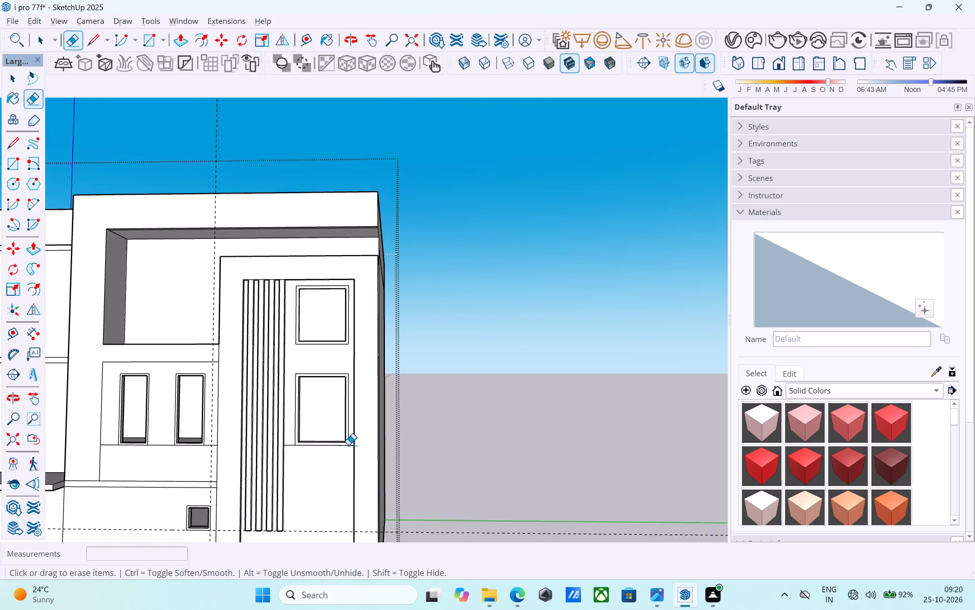
Erase the stray line extensions on both sides of the lower window's bottom edge.
scroll(347, 451, up, 12)
drag(352, 435, 353, 444)
scroll(139, 418, up, 4)
drag(157, 438, 154, 491)
Save the model.
scroll(185, 443, down, 2)
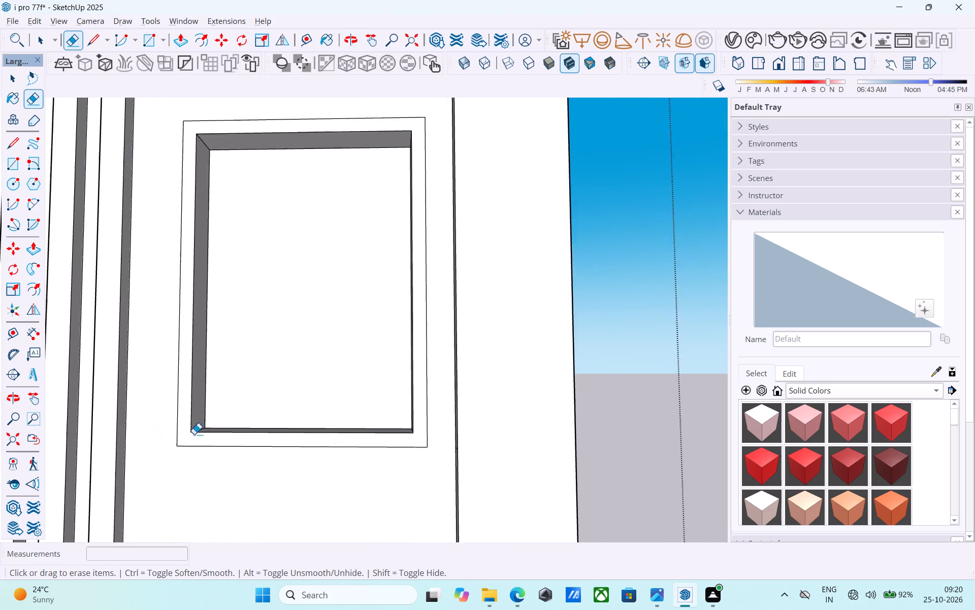
scroll(194, 434, down, 18)
middle_drag(308, 389, 336, 411)
scroll(355, 369, down, 8)
scroll(340, 411, up, 5)
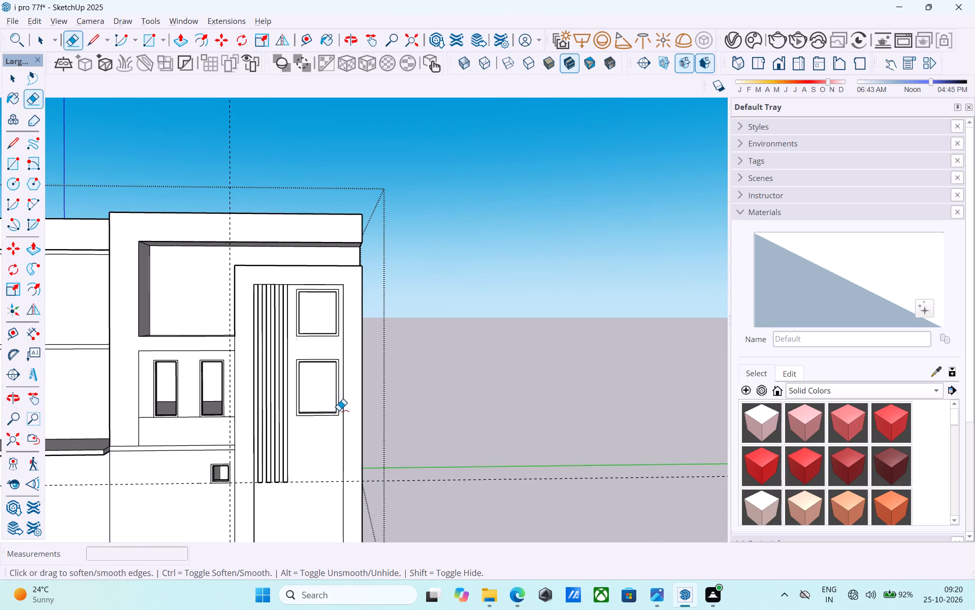
key(ctrl+s)
Draw a 39' by 10' rectangle over the room's inner side wall behind the narrow windows, between opposite corners.
scroll(333, 365, down, 6)
shift+middle_drag(330, 389, 342, 330)
scroll(338, 333, up, 5)
key(space)
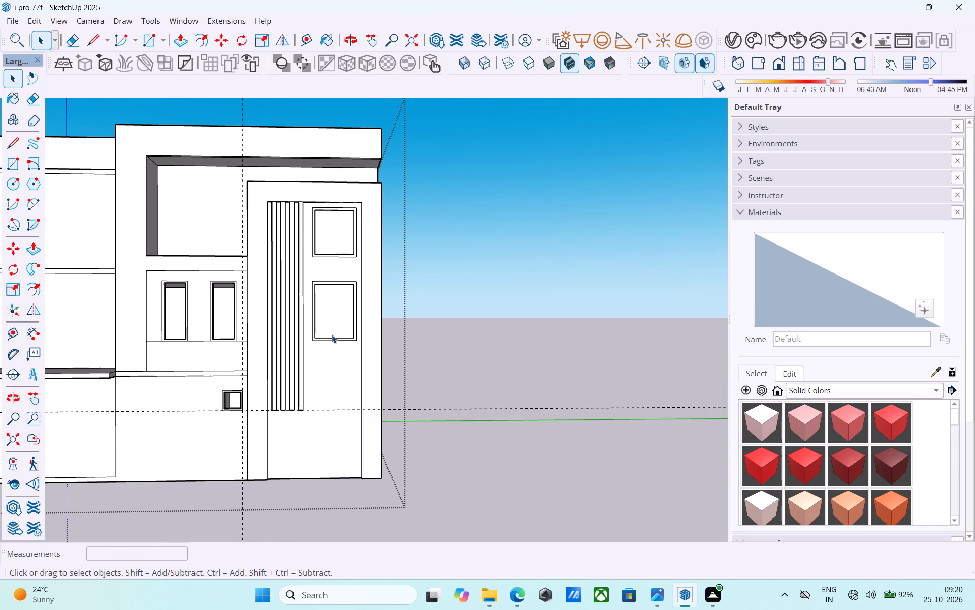
middle_drag(331, 335, 326, 330)
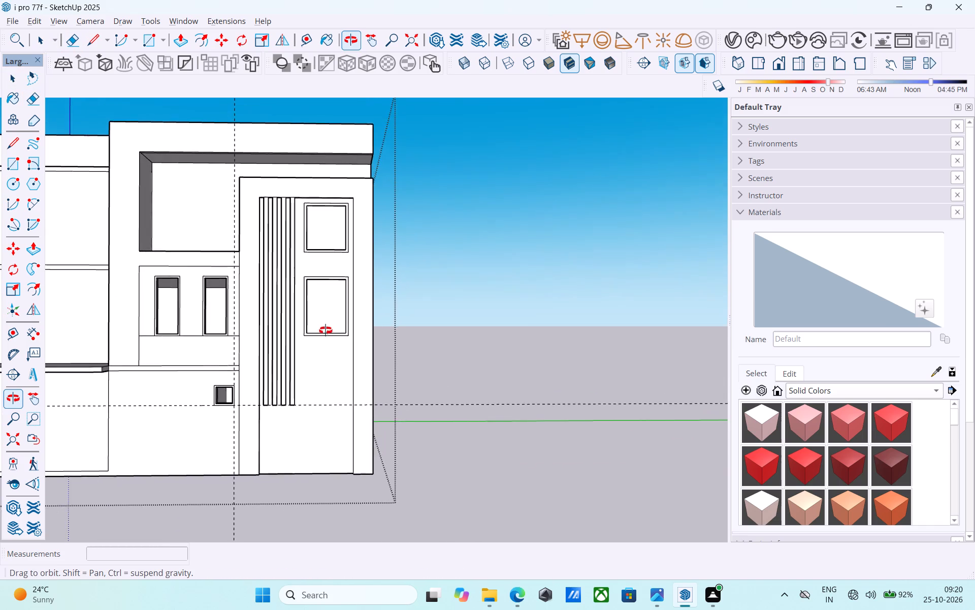
middle_drag(326, 330, 446, 340)
shift+scroll(441, 399, up, 1)
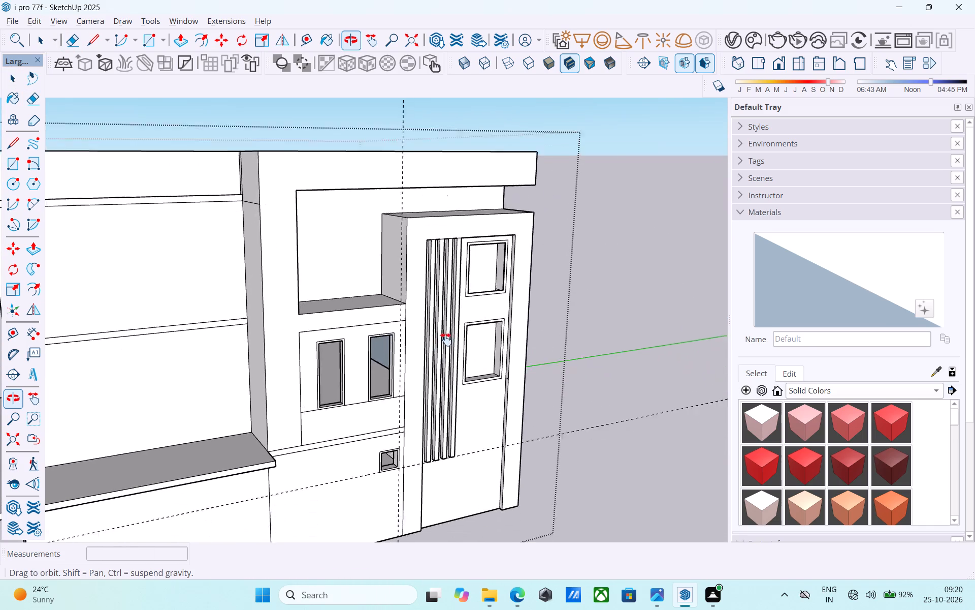
middle_drag(446, 340, 450, 325)
scroll(447, 322, down, 5)
middle_drag(447, 322, 466, 343)
scroll(466, 343, up, 4)
scroll(464, 357, down, 4)
shift+middle_drag(464, 365, 445, 290)
scroll(432, 309, up, 16)
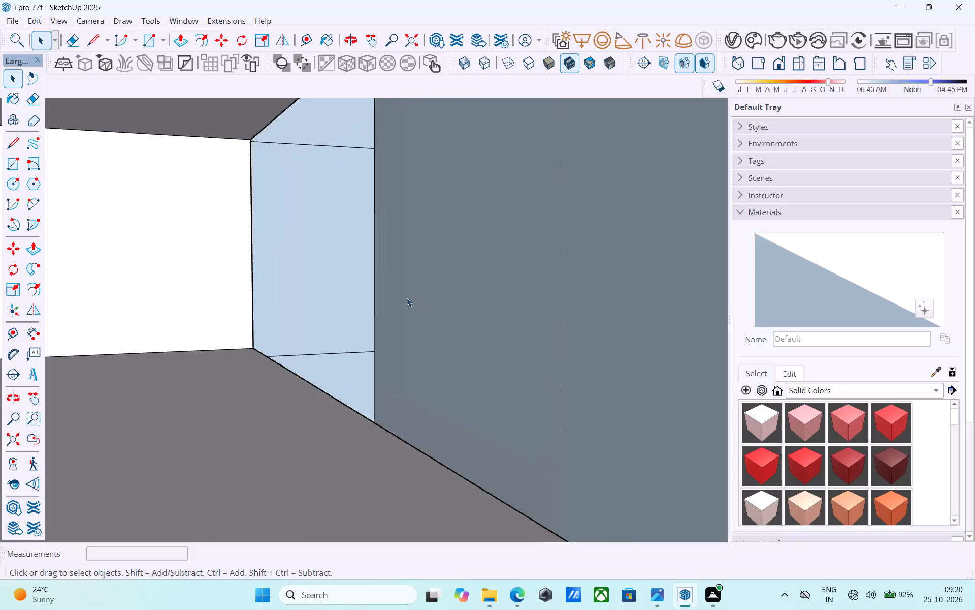
key(r)
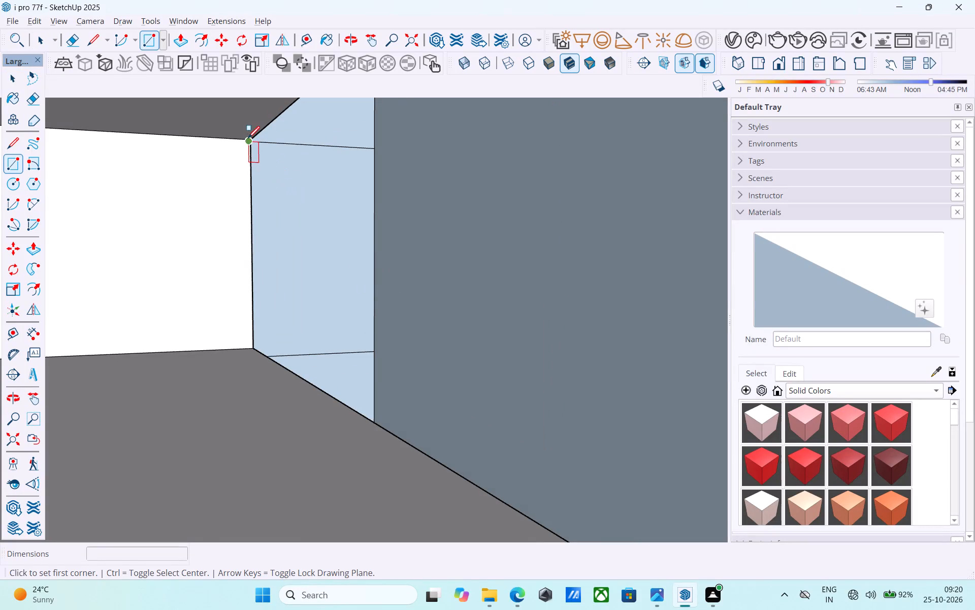
click(248, 139)
middle_drag(335, 268, 341, 271)
scroll(341, 271, down, 6)
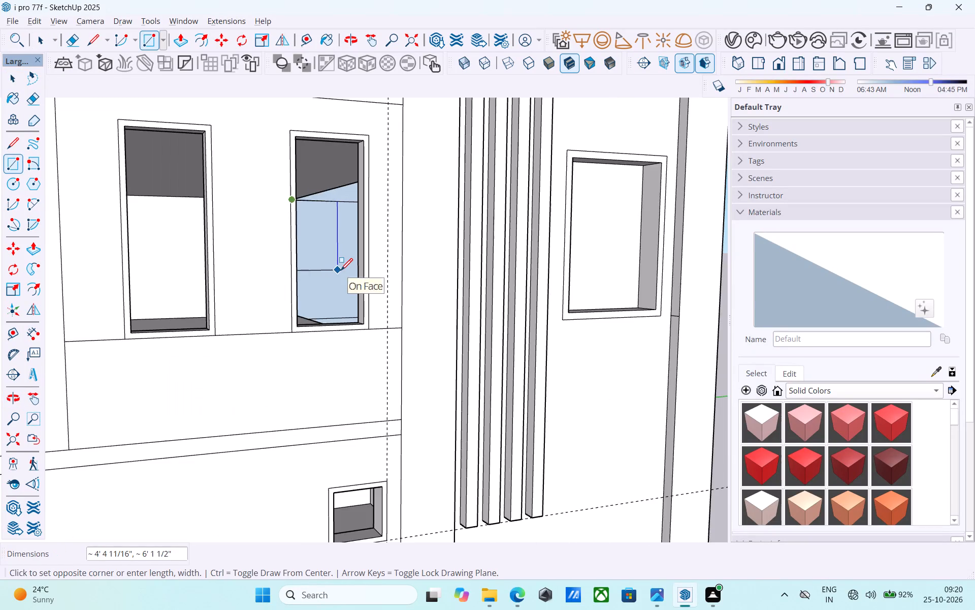
middle_drag(342, 273, 387, 302)
middle_drag(538, 409, 386, 350)
scroll(319, 345, up, 7)
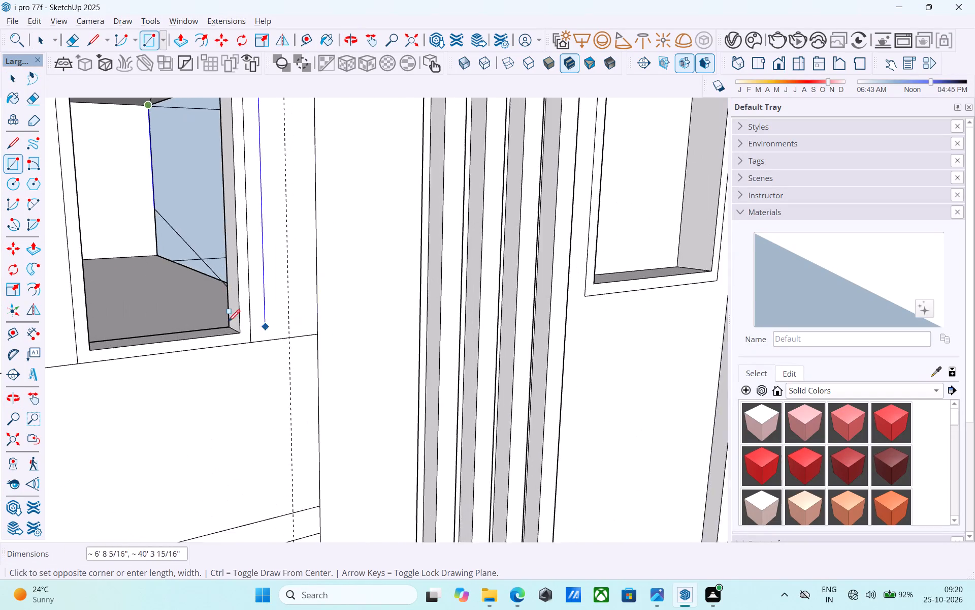
scroll(228, 323, up, 9)
middle_drag(235, 334, 492, 335)
click(564, 270)
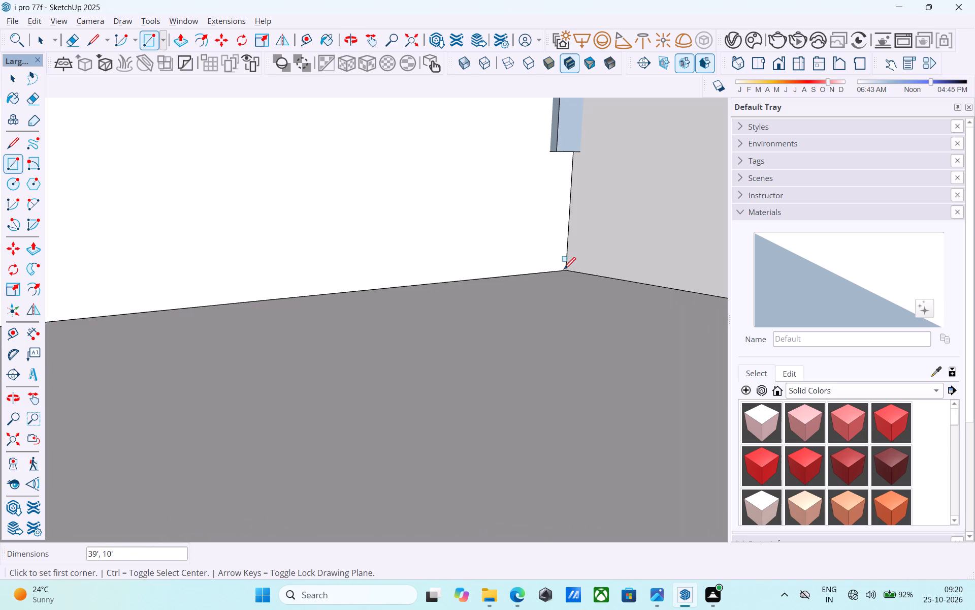
Push/Pull the new side-wall face inside the room by 6'.
scroll(562, 270, down, 5)
key(space)
click(430, 271)
key(p)
click(430, 271)
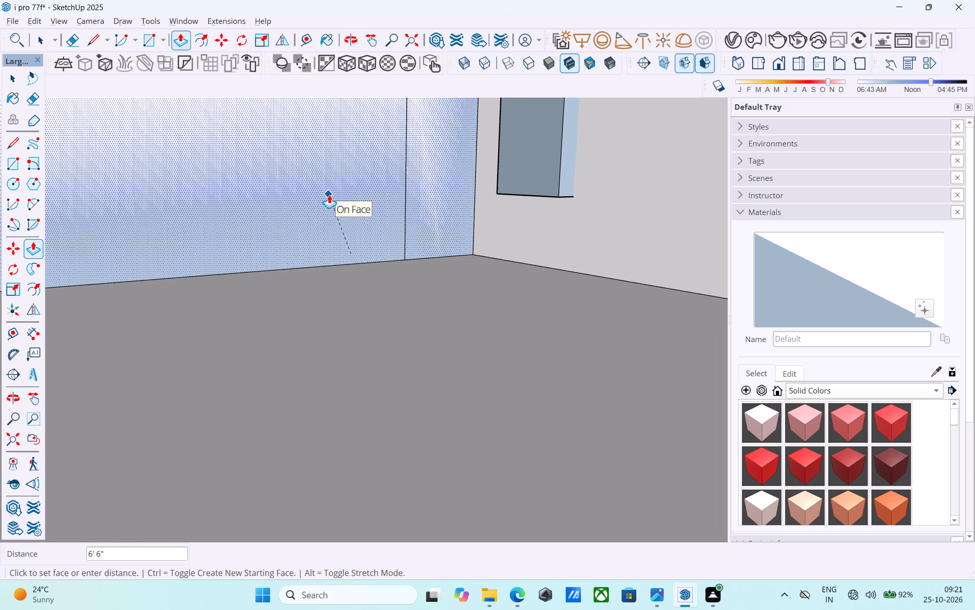
text(6')
key(Return)
key(space)
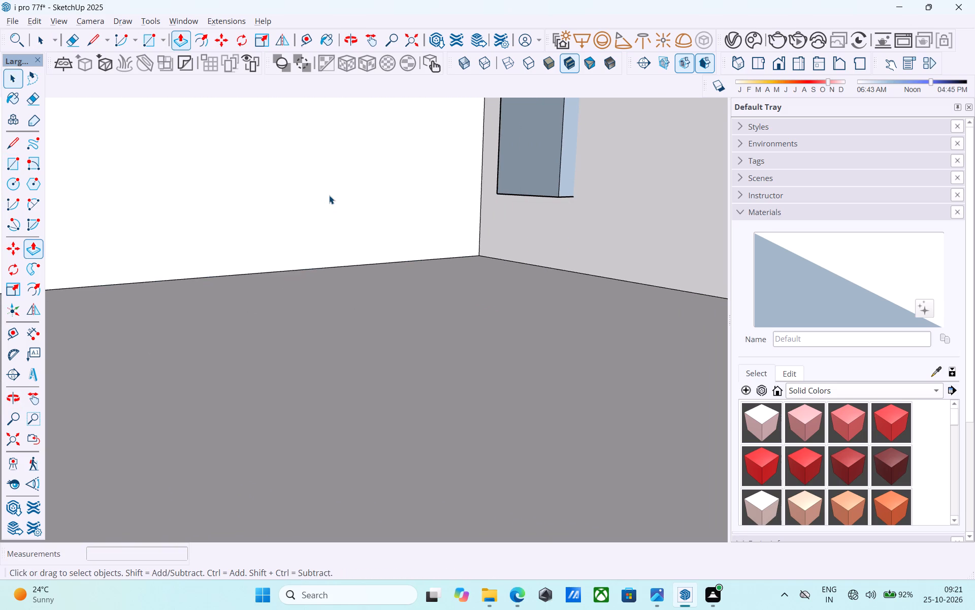
Delete the bluish back-side face that closes the openings behind the narrow windows and the lower window.
scroll(370, 228, down, 5)
middle_drag(389, 230, 0, 190)
scroll(113, 187, down, 11)
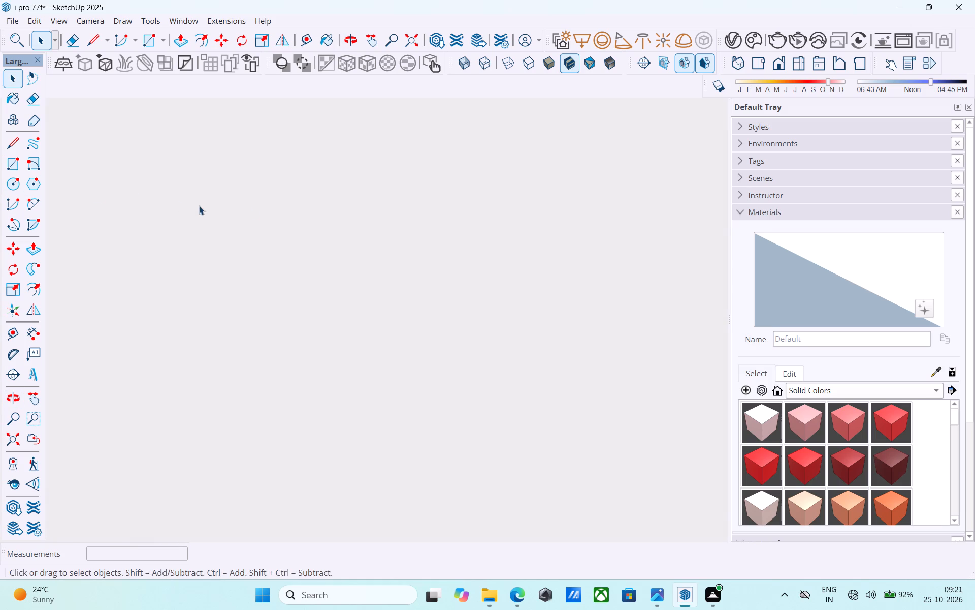
click(749, 57)
scroll(654, 113, down, 11)
scroll(452, 208, up, 1)
scroll(451, 208, down, 17)
click(808, 62)
scroll(473, 204, down, 13)
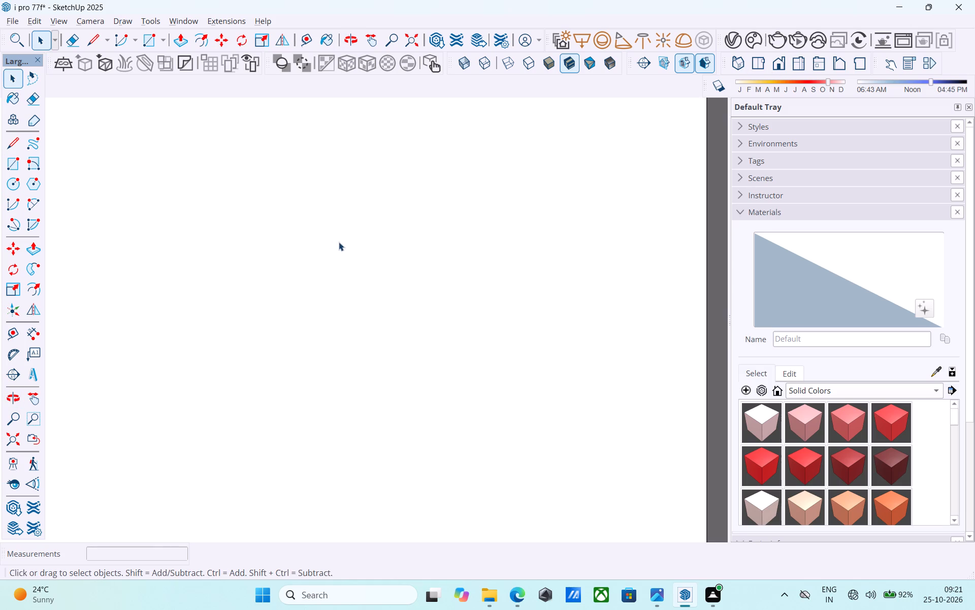
scroll(339, 242, down, 5)
scroll(337, 240, up, 1)
scroll(337, 240, down, 14)
scroll(360, 224, up, 1)
scroll(371, 220, down, 19)
middle_drag(459, 217, 386, 290)
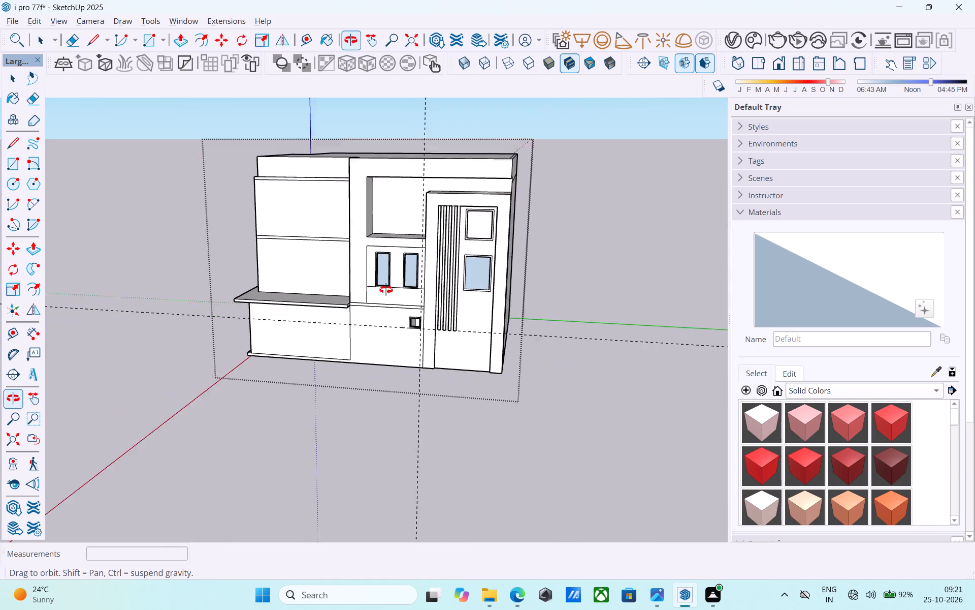
middle_drag(386, 290, 328, 295)
scroll(342, 300, up, 20)
scroll(342, 300, up, 4)
middle_drag(521, 298, 427, 291)
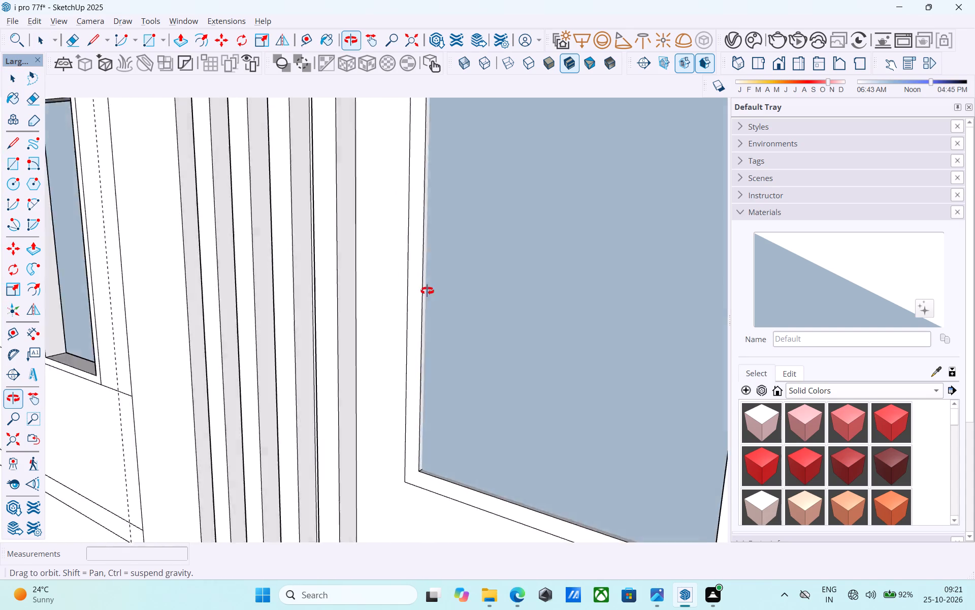
middle_drag(427, 291, 510, 316)
scroll(319, 291, down, 4)
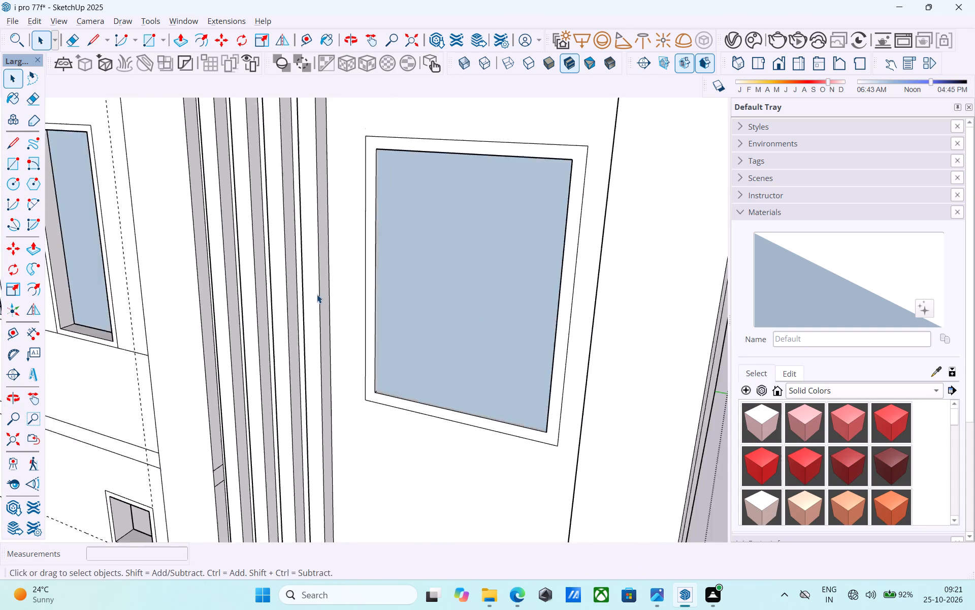
scroll(317, 294, down, 7)
middle_drag(332, 300, 541, 265)
scroll(542, 264, down, 4)
middle_drag(532, 279, 487, 288)
click(412, 287)
key(Delete)
Examine the narrow window openings, the slat recess windows and the neighbouring facade from several angles.
middle_drag(391, 295, 508, 278)
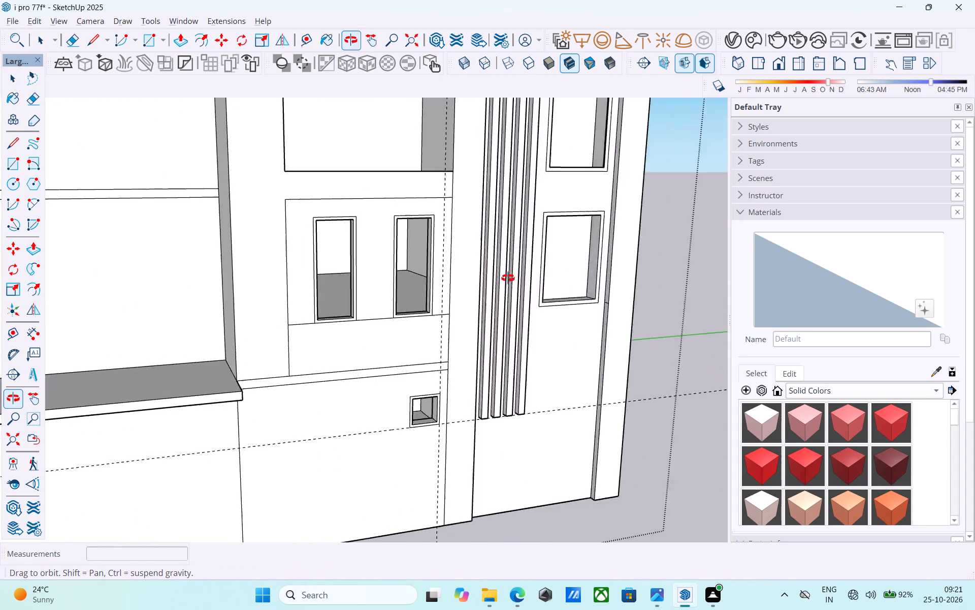
middle_drag(508, 278, 440, 331)
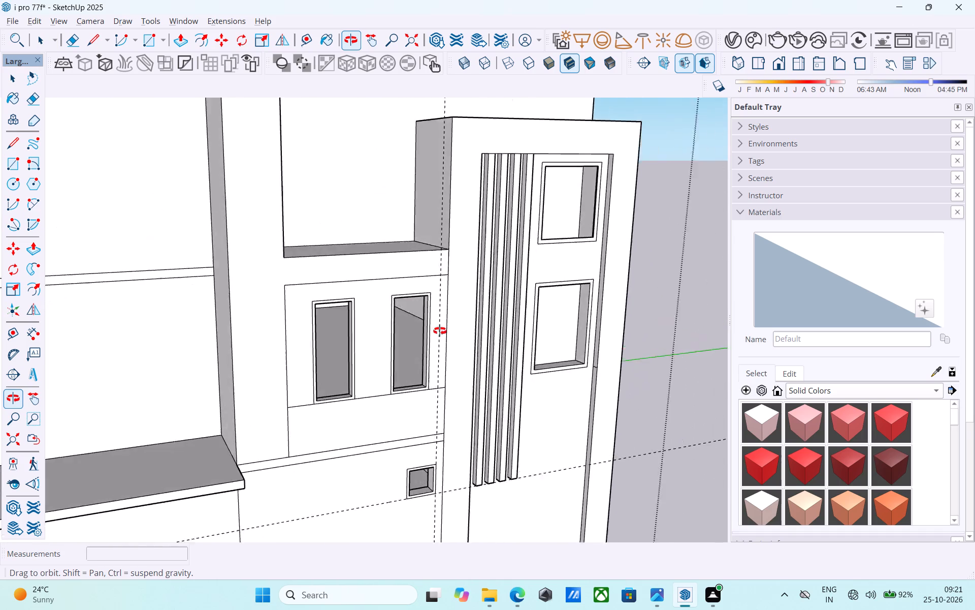
middle_drag(440, 331, 556, 293)
scroll(392, 292, up, 4)
shift+middle_drag(333, 298, 504, 311)
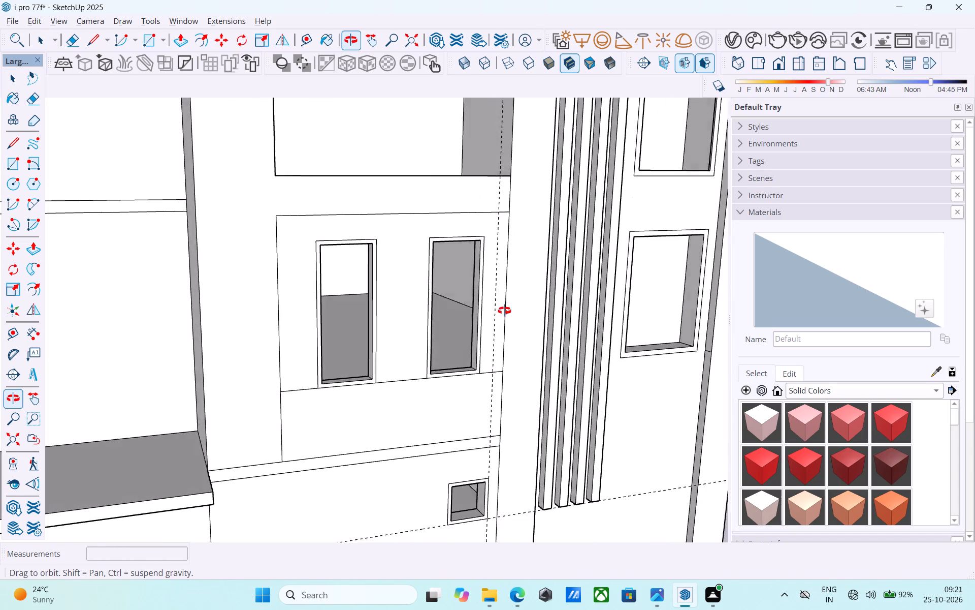
shift+middle_drag(504, 311, 296, 268)
scroll(293, 263, down, 4)
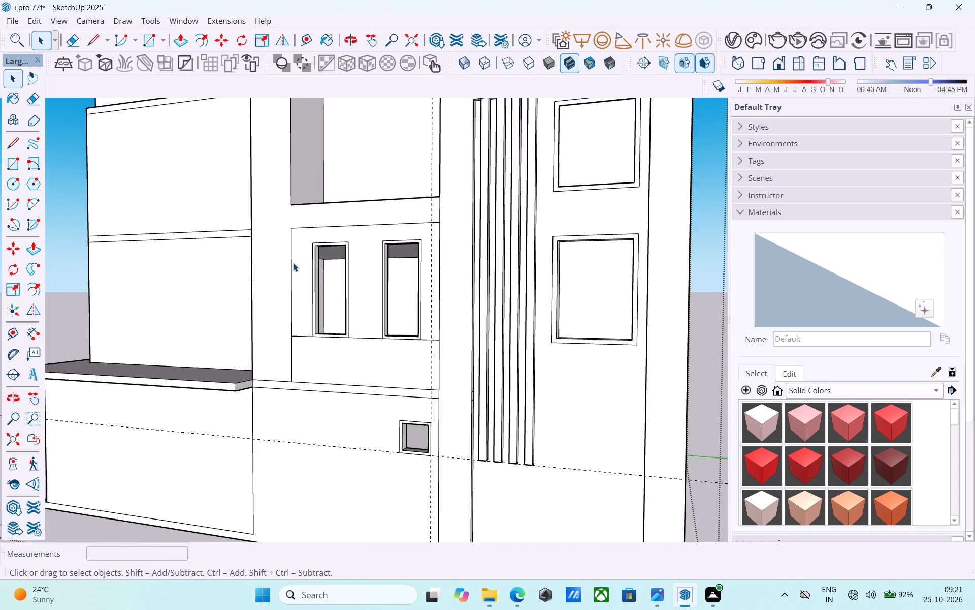
scroll(293, 263, down, 1)
shift+middle_drag(304, 272, 387, 339)
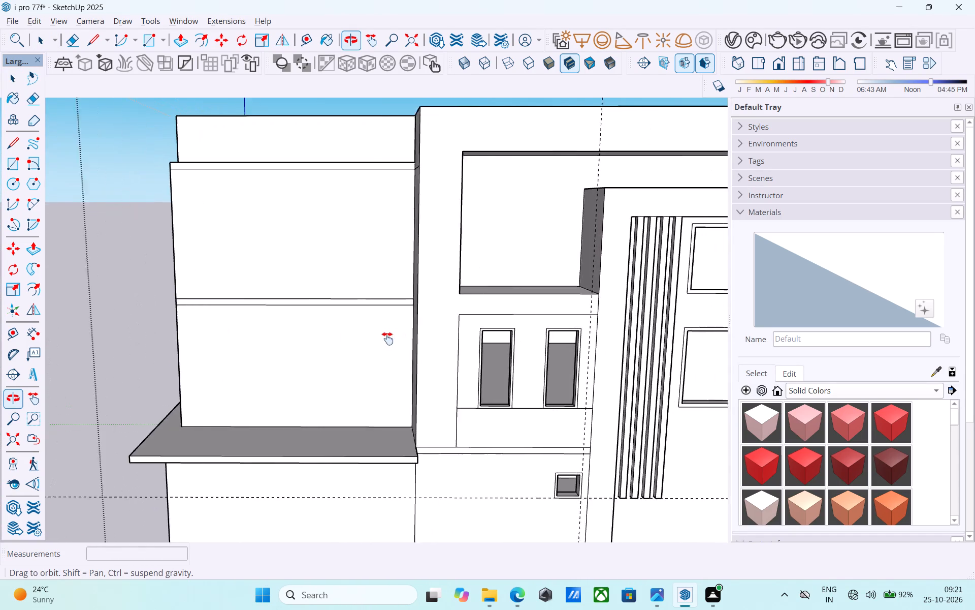
Save the model.
shift+middle_drag(387, 339, 315, 339)
scroll(314, 335, down, 6)
key(ctrl+s)
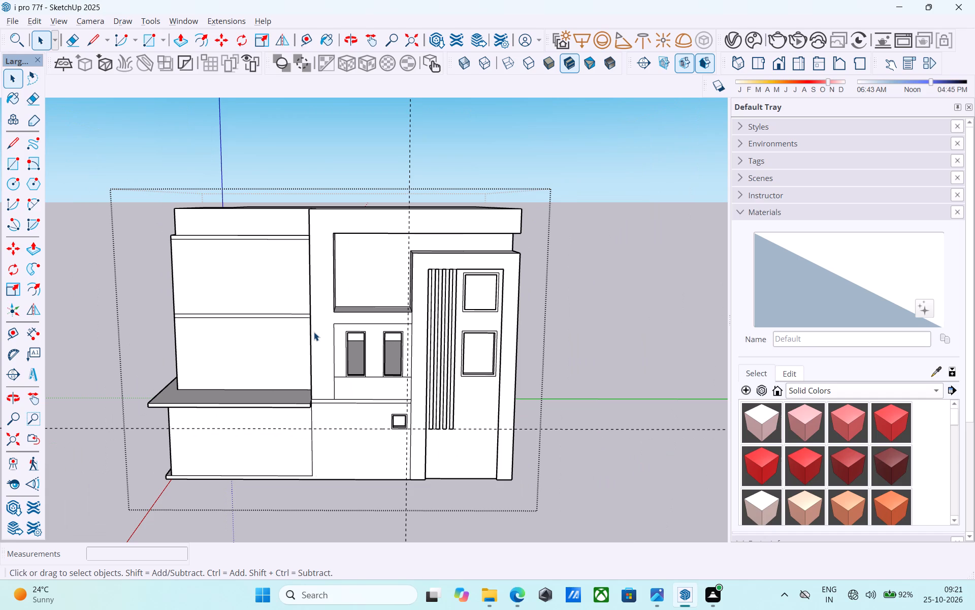
Examine the front facade, side wall and roof of the building from several angles.
scroll(314, 332, up, 6)
shift+middle_drag(336, 338, 471, 340)
scroll(403, 320, down, 9)
shift+middle_drag(405, 310, 394, 307)
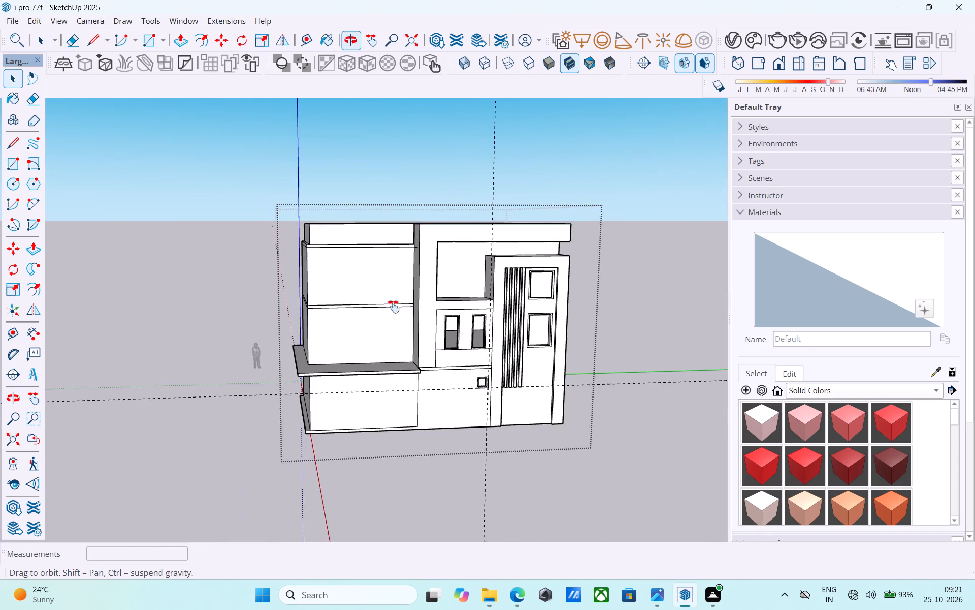
shift+middle_drag(394, 307, 318, 240)
scroll(318, 240, up, 5)
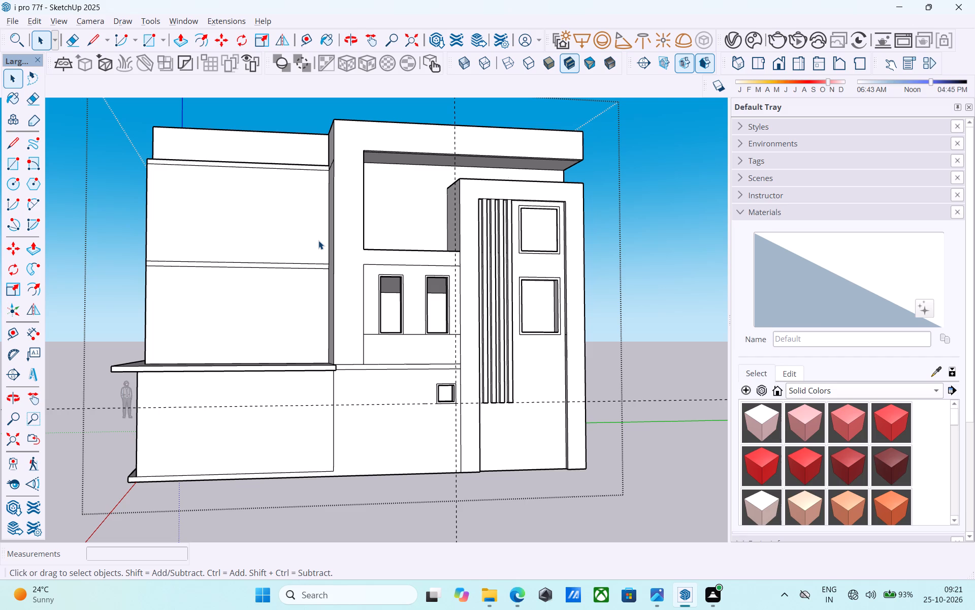
scroll(288, 238, down, 6)
middle_drag(288, 238, 418, 350)
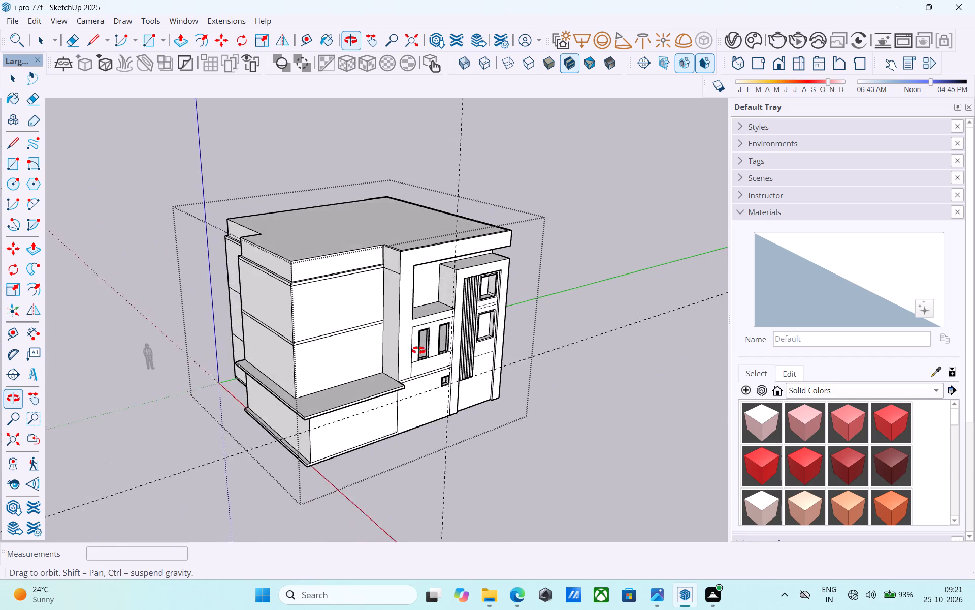
middle_drag(418, 350, 420, 350)
scroll(420, 350, up, 6)
scroll(411, 485, down, 4)
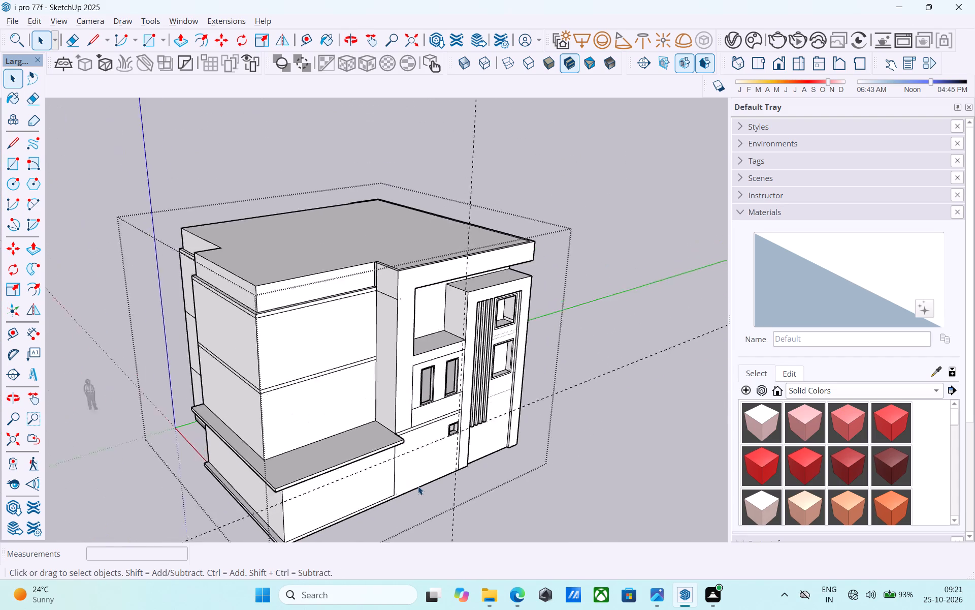
scroll(418, 486, down, 2)
middle_drag(410, 480, 238, 409)
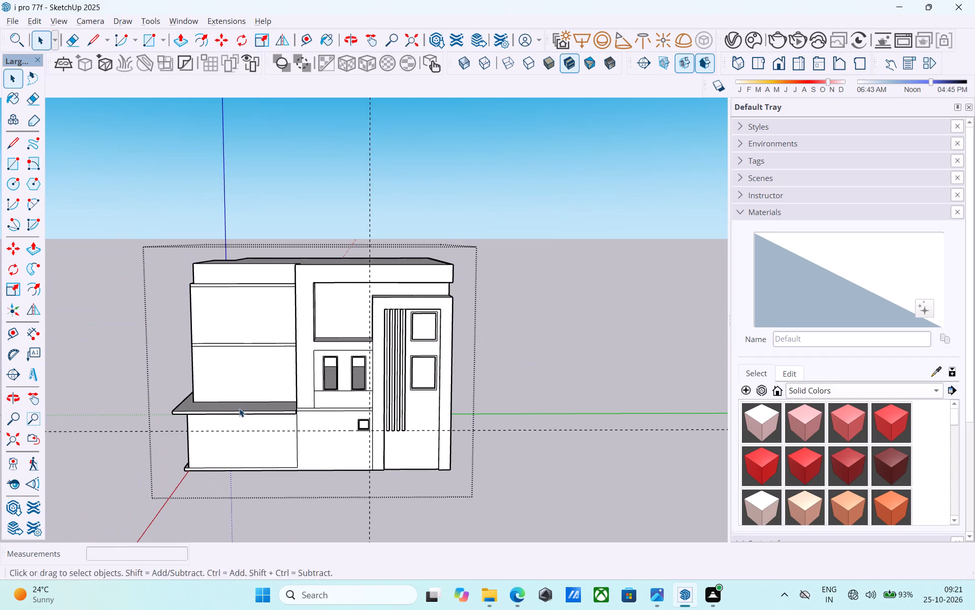
middle_drag(318, 413, 362, 406)
scroll(415, 313, up, 9)
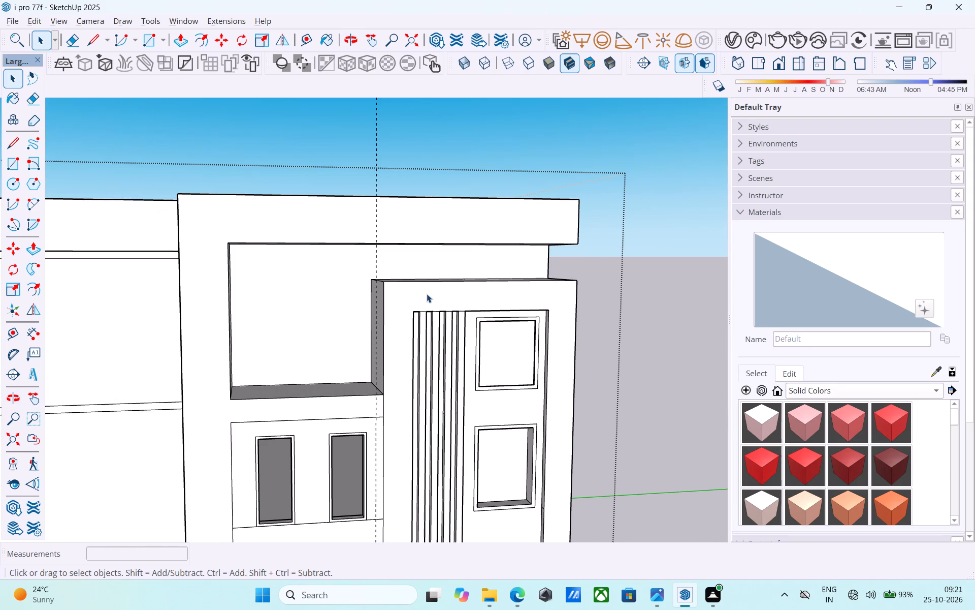
scroll(427, 294, down, 7)
middle_drag(427, 294, 388, 354)
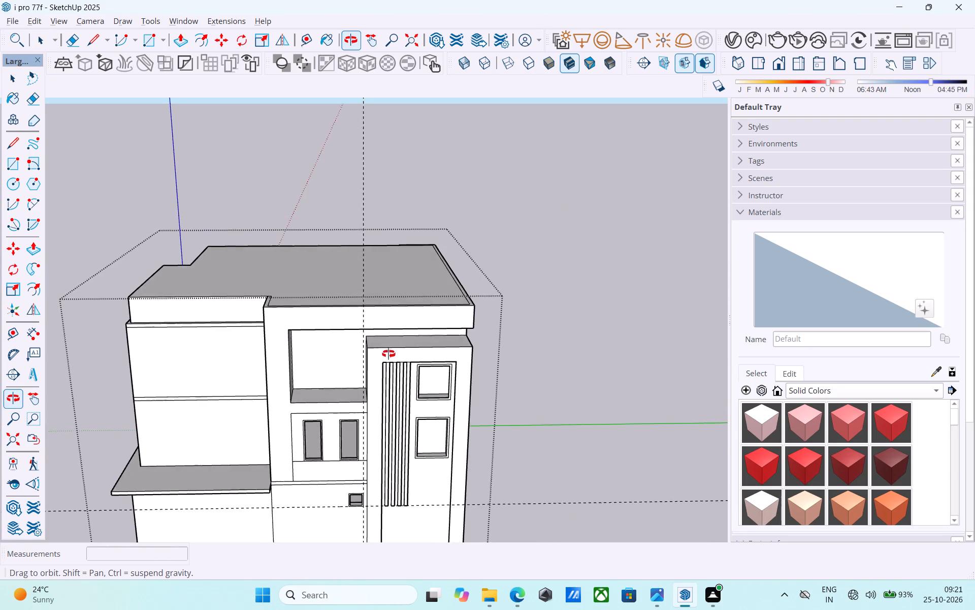
middle_drag(388, 354, 389, 349)
middle_drag(315, 430, 330, 394)
Erase the panel outline edges around and between the two narrow windows, along with the vertical guide beside them.
key(e)
scroll(307, 398, up, 2)
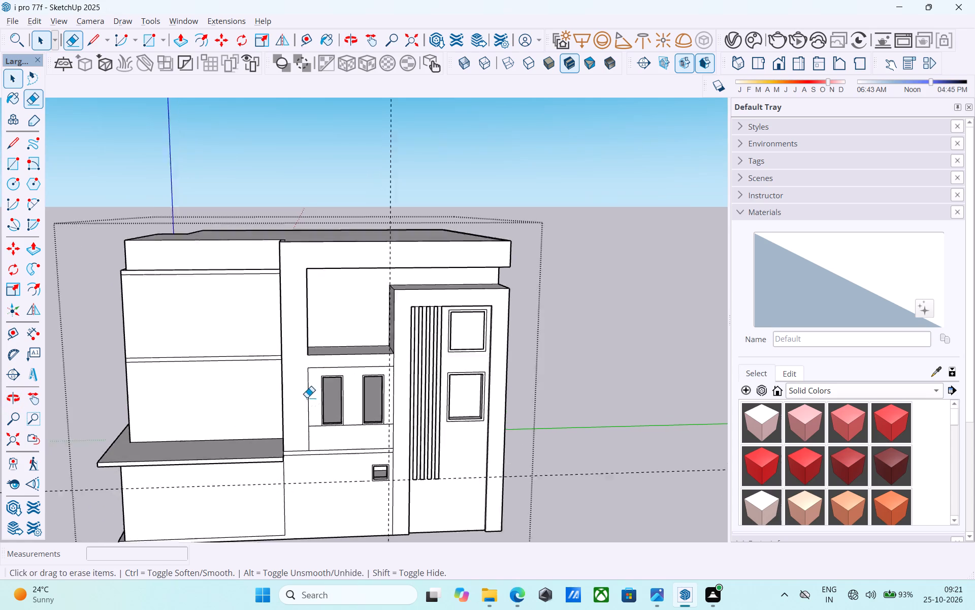
scroll(307, 398, up, 4)
click(308, 390)
drag(313, 460, 322, 425)
drag(322, 358, 317, 339)
drag(322, 460, 315, 460)
drag(314, 459, 305, 459)
scroll(375, 445, up, 4)
drag(377, 445, 377, 445)
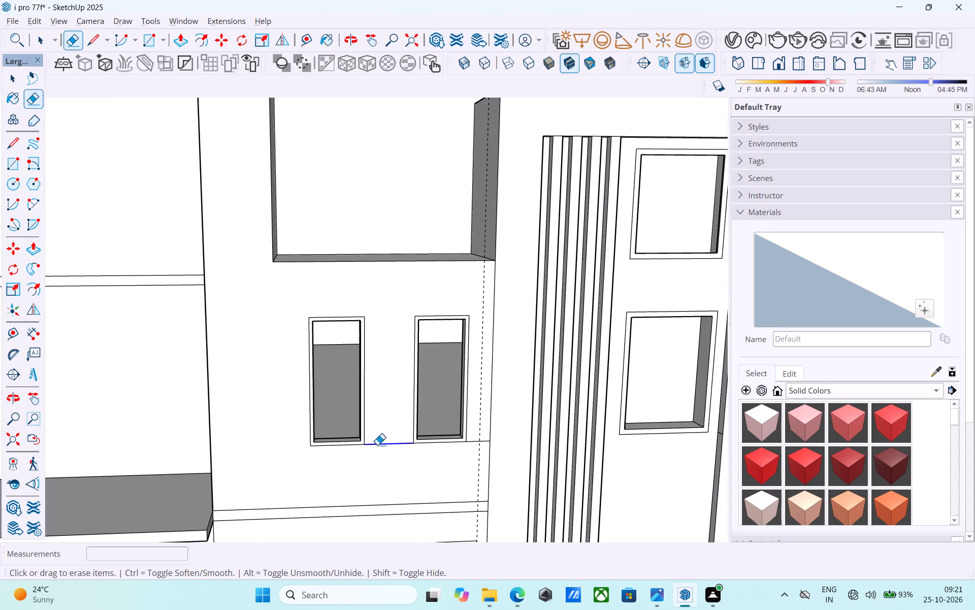
drag(377, 445, 380, 456)
drag(481, 440, 483, 466)
Erase the two horizontal band lines on the wall between the narrow windows and the small square window.
scroll(444, 405, down, 7)
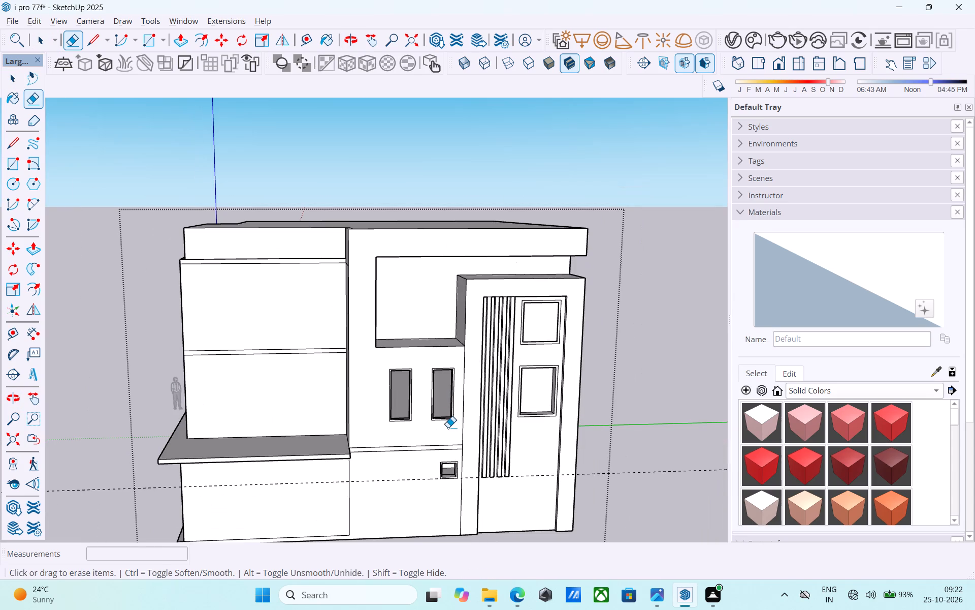
scroll(404, 474, up, 6)
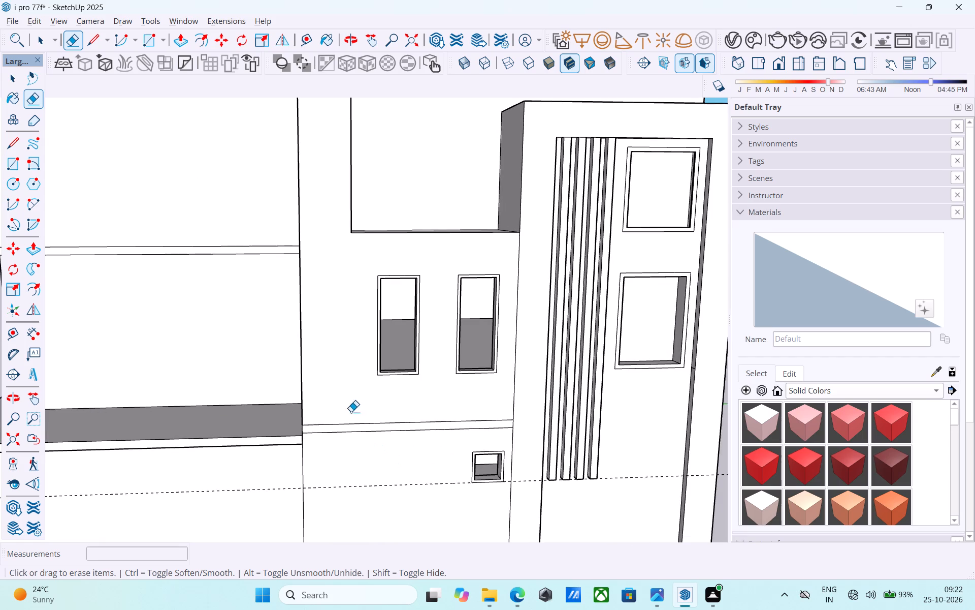
drag(351, 412, 348, 440)
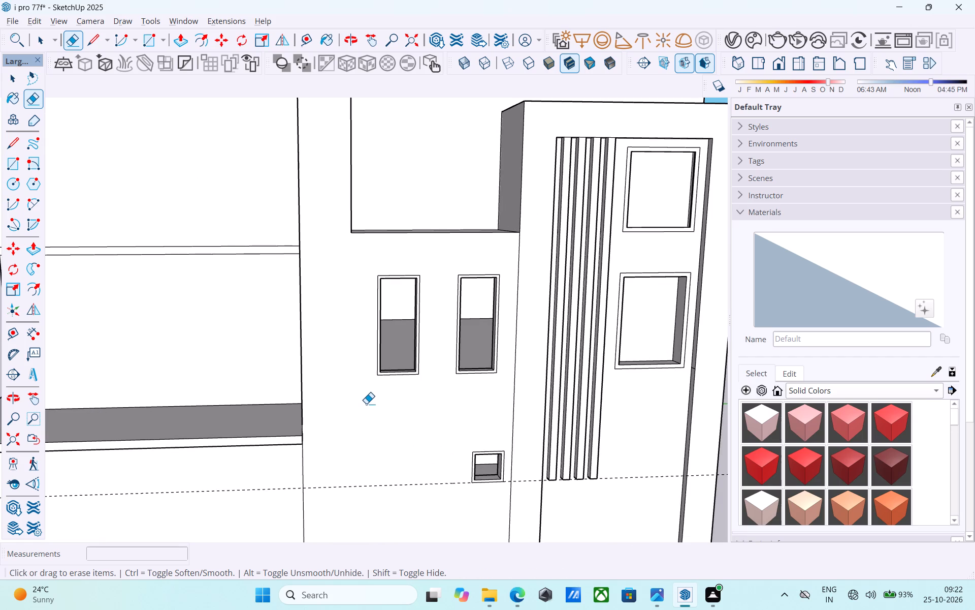
Erase the vertical edge separating the narrow-window wall from the slat column.
scroll(366, 401, down, 7)
middle_drag(386, 378, 407, 365)
scroll(501, 339, up, 6)
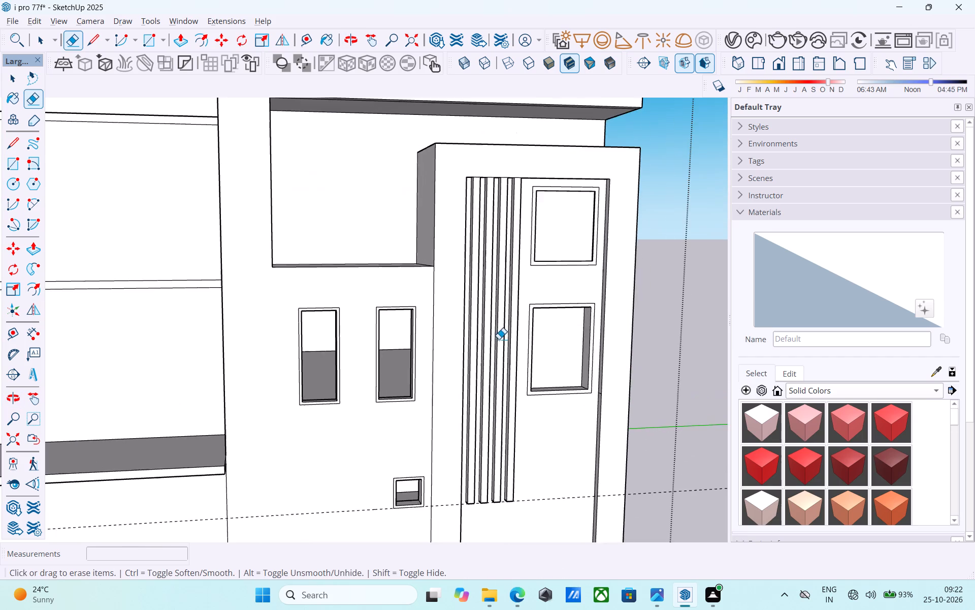
scroll(473, 326, down, 6)
middle_drag(472, 329, 538, 308)
scroll(248, 317, down, 4)
middle_drag(243, 325, 230, 379)
scroll(331, 430, up, 6)
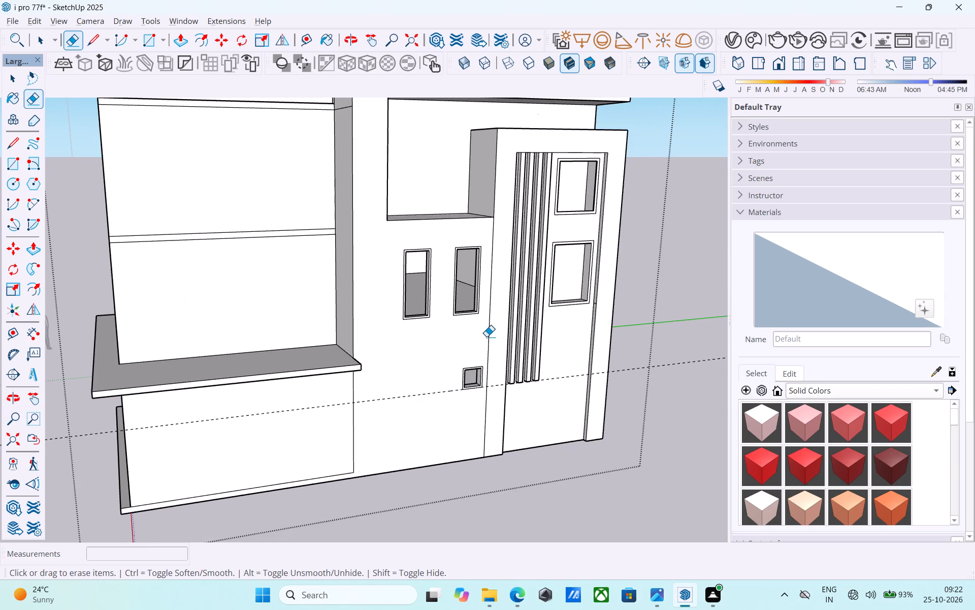
click(489, 333)
Examine the window wall and slat column from several angles for leftover edges.
middle_drag(490, 333, 341, 308)
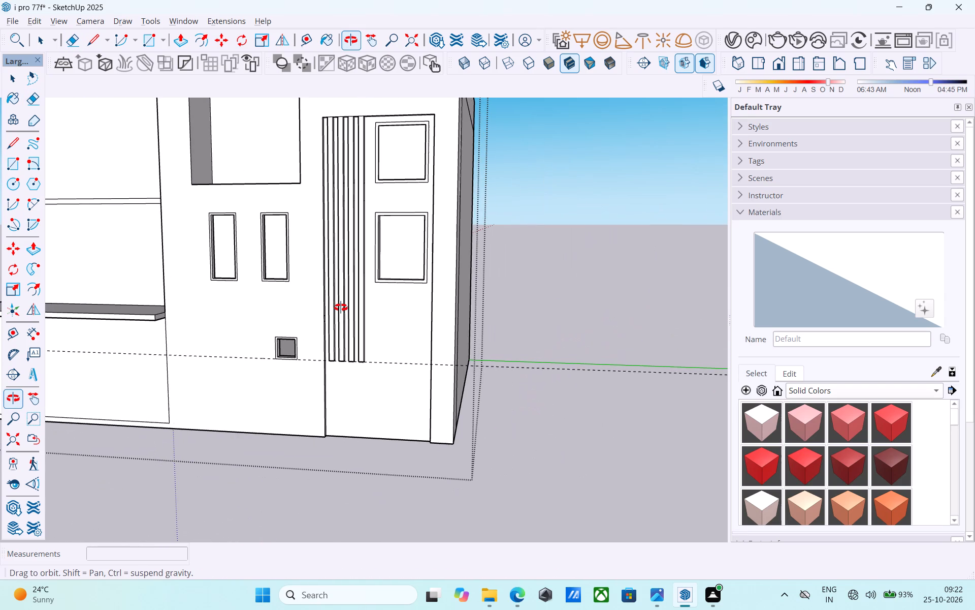
middle_drag(341, 308, 340, 308)
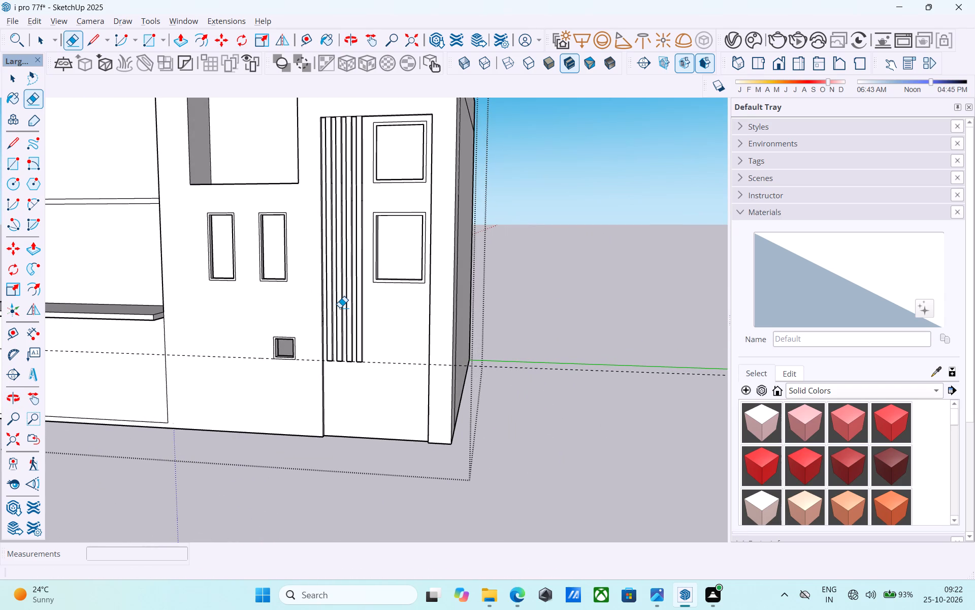
scroll(339, 307, down, 5)
middle_drag(339, 307, 348, 352)
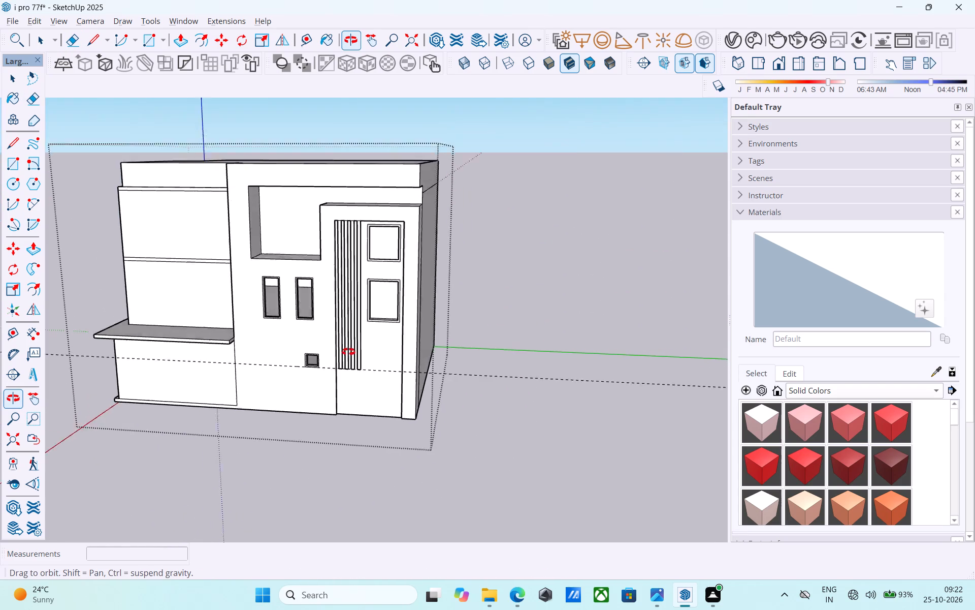
middle_drag(348, 352, 351, 384)
middle_drag(224, 409, 242, 387)
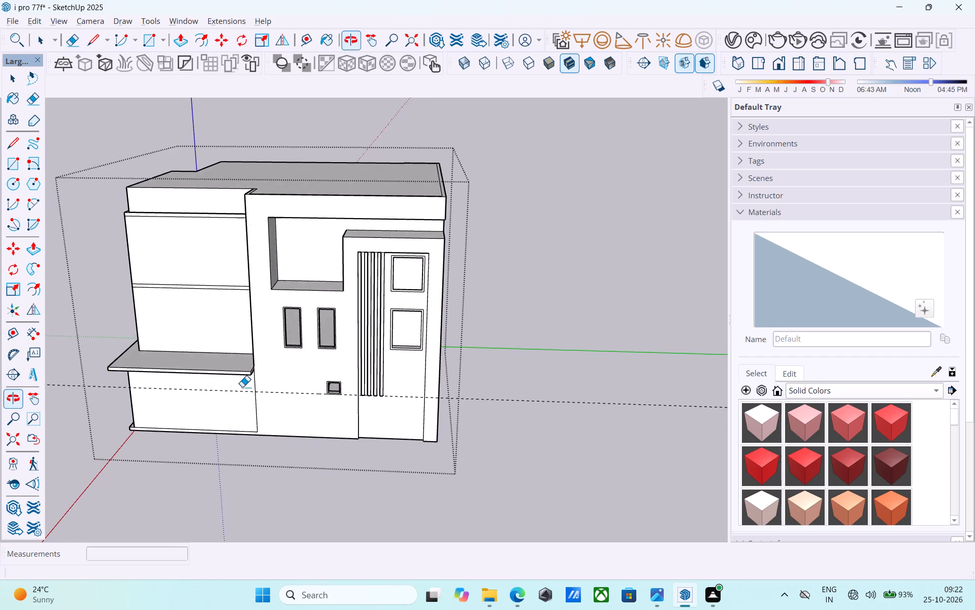
scroll(164, 389, down, 2)
middle_drag(164, 390, 131, 349)
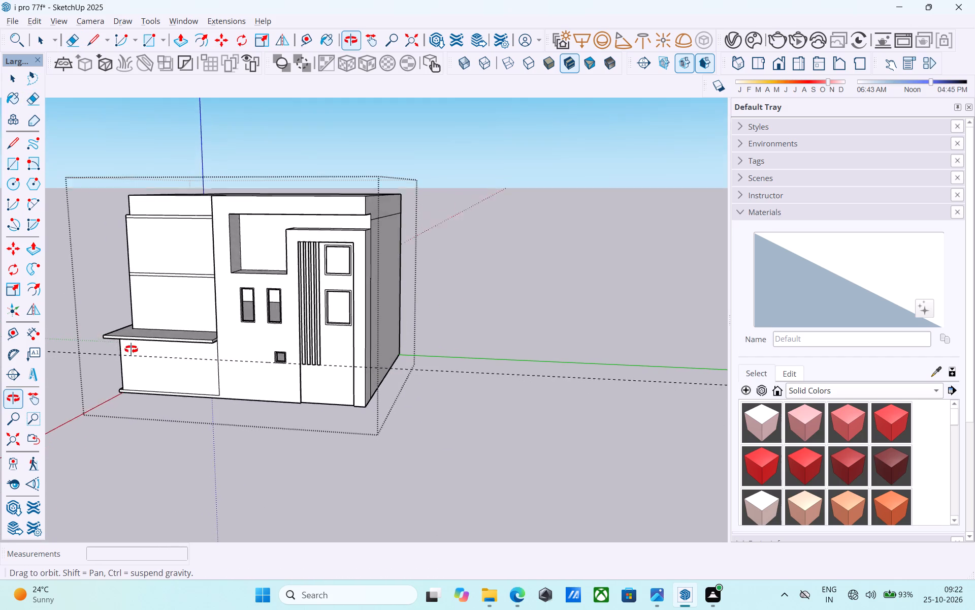
middle_drag(131, 349, 131, 347)
scroll(177, 327, up, 4)
scroll(347, 323, up, 5)
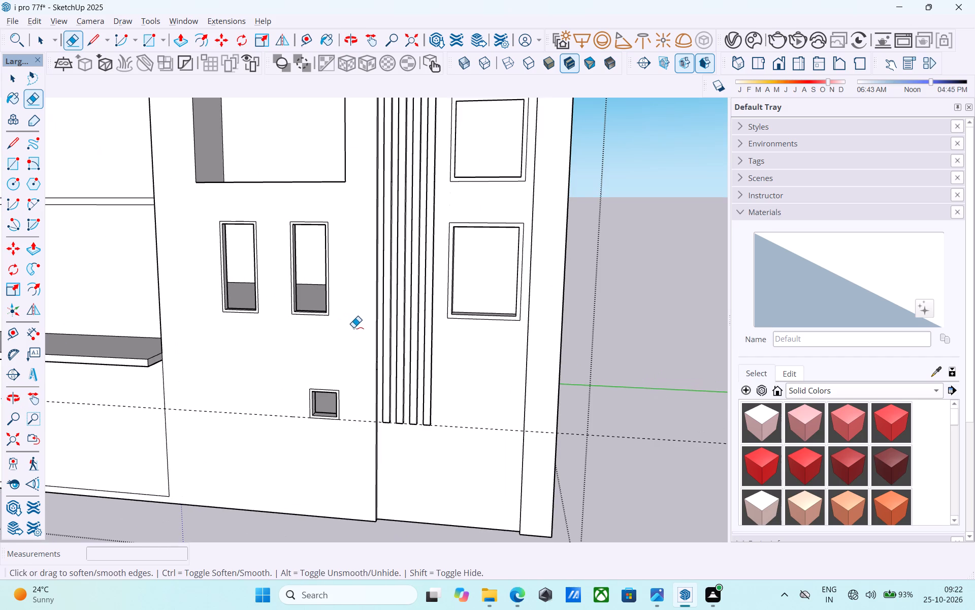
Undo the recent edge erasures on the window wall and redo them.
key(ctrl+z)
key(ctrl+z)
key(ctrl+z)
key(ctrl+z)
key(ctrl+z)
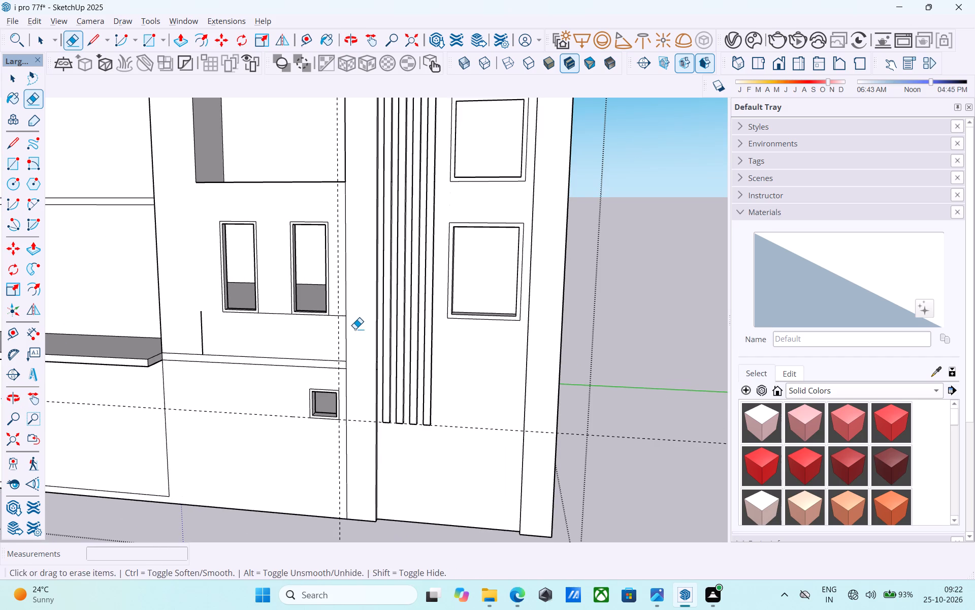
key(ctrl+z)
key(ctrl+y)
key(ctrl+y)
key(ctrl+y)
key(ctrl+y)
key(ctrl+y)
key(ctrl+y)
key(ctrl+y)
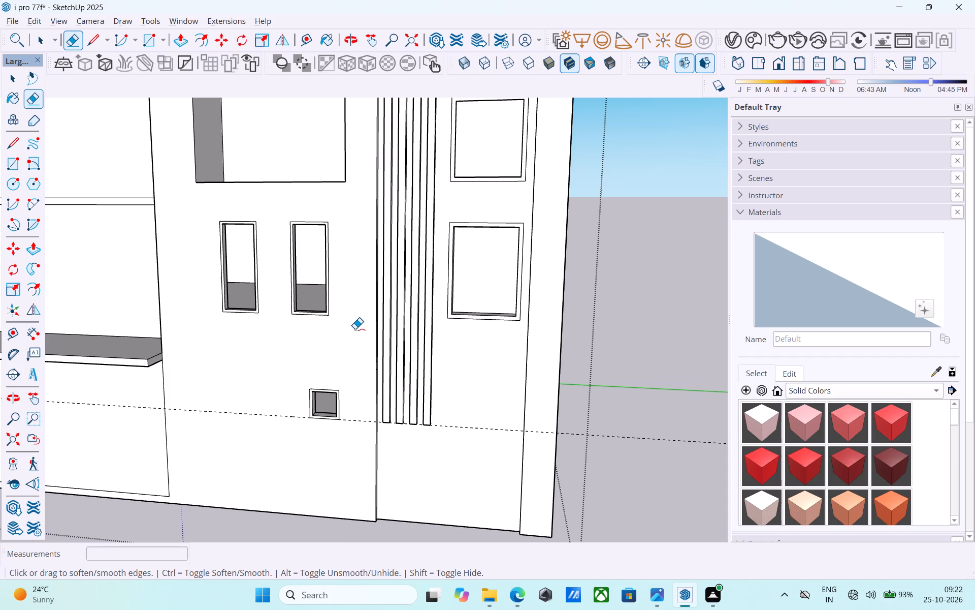
Extend the lower recess window's bottom frame line to the last slat, and by 6" to the recess's outer edge.
key(space)
middle_drag(354, 328, 319, 316)
middle_drag(398, 317, 426, 325)
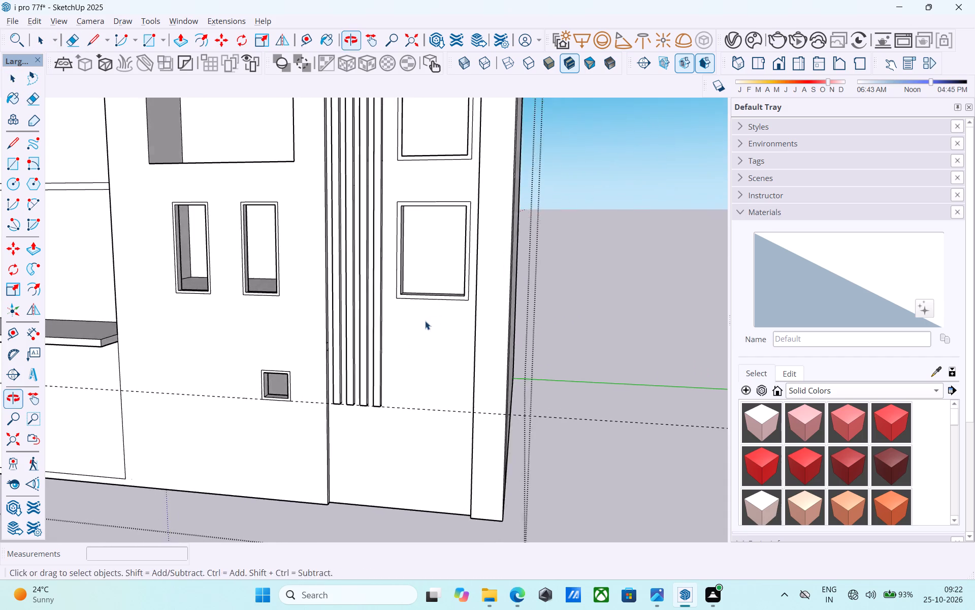
key(l)
scroll(412, 307, up, 13)
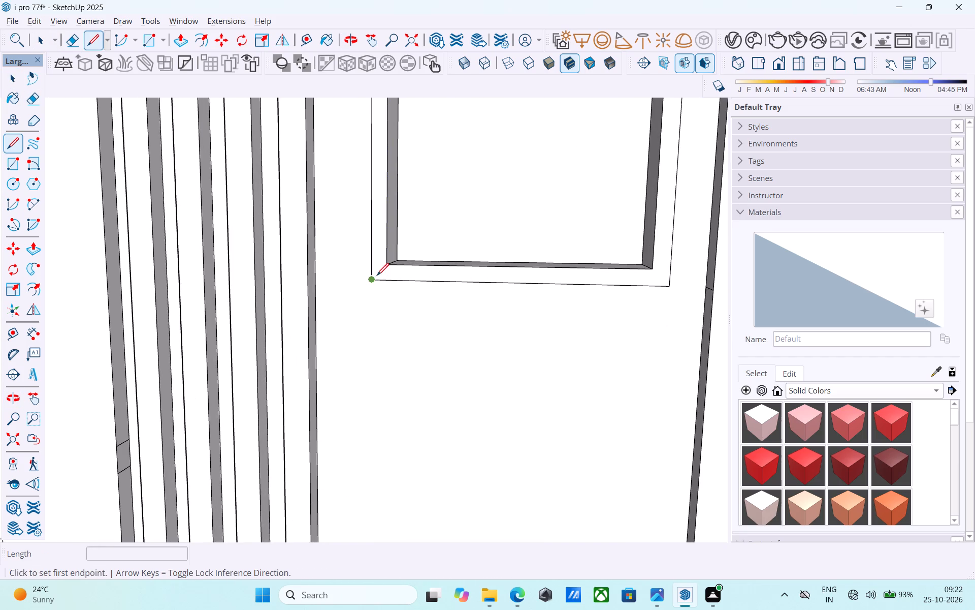
click(377, 277)
click(317, 276)
scroll(403, 299, down, 2)
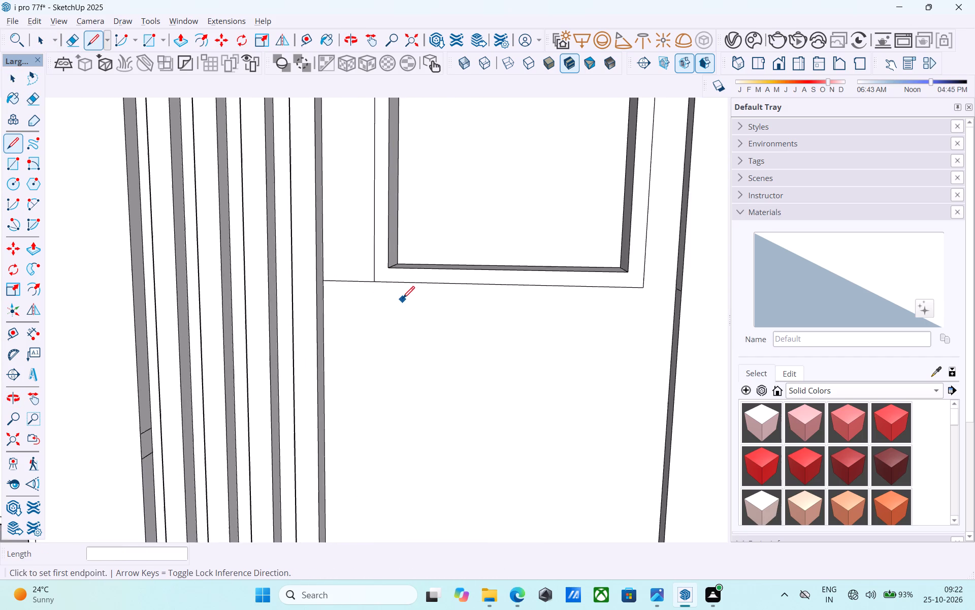
scroll(403, 299, down, 2)
shift+middle_drag(349, 303, 348, 319)
middle_drag(419, 312, 498, 321)
scroll(496, 319, up, 4)
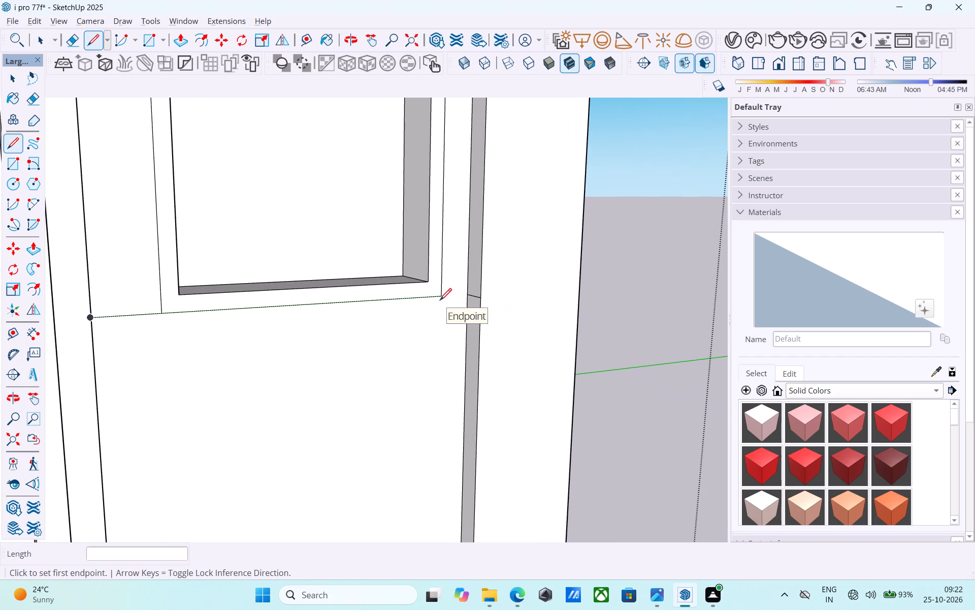
click(442, 296)
click(467, 291)
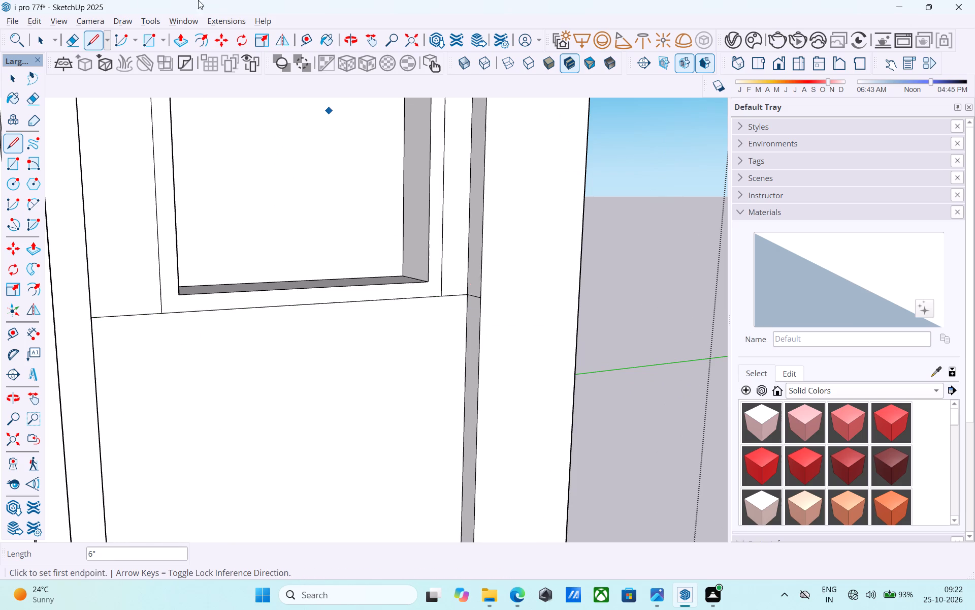
Paint the recess face behind the slats and below the lower window with the Fabric material Leather_06_1K.
scroll(109, 11, down, 7)
scroll(108, 84, down, 15)
middle_drag(98, 156, 111, 194)
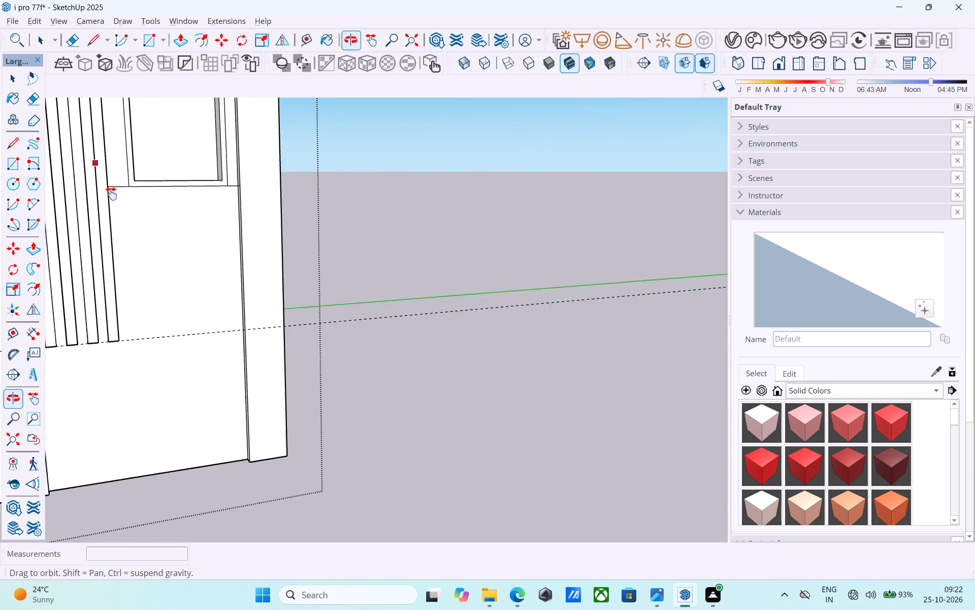
middle_drag(111, 194, 234, 83)
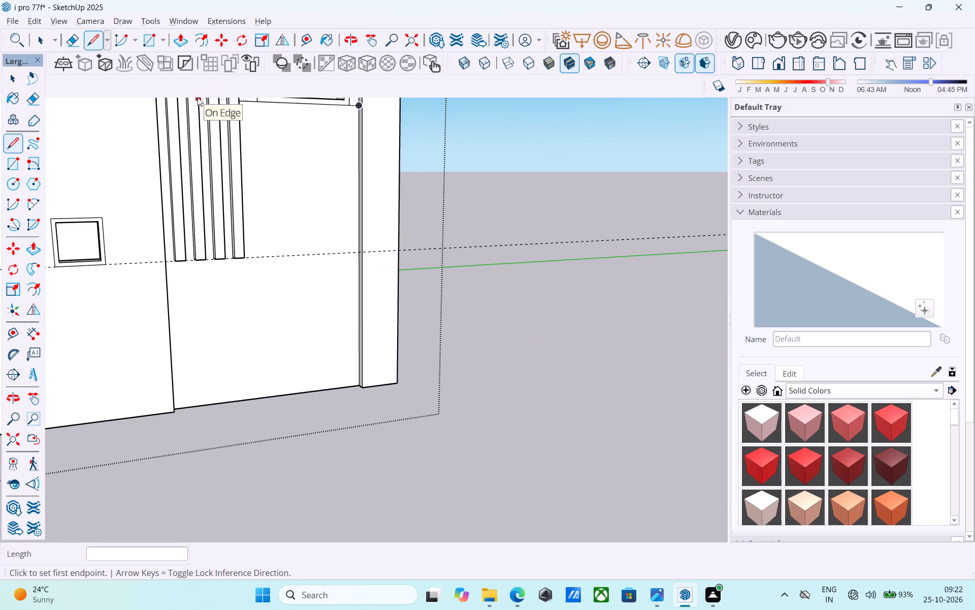
scroll(303, 327, down, 12)
middle_drag(280, 330, 263, 314)
scroll(263, 315, up, 7)
key(space)
scroll(264, 310, down, 5)
shift+middle_drag(263, 310, 284, 330)
click(794, 386)
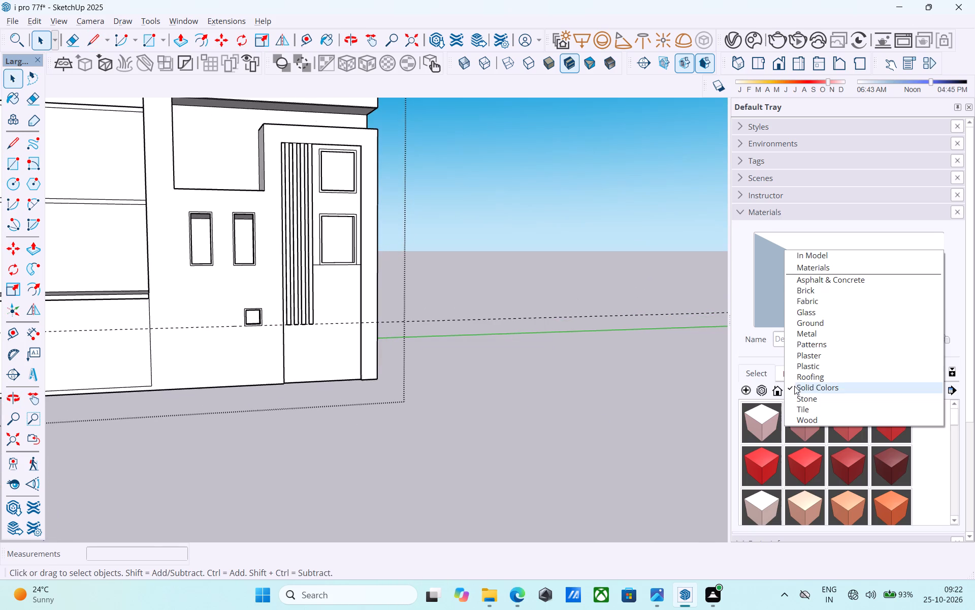
click(799, 306)
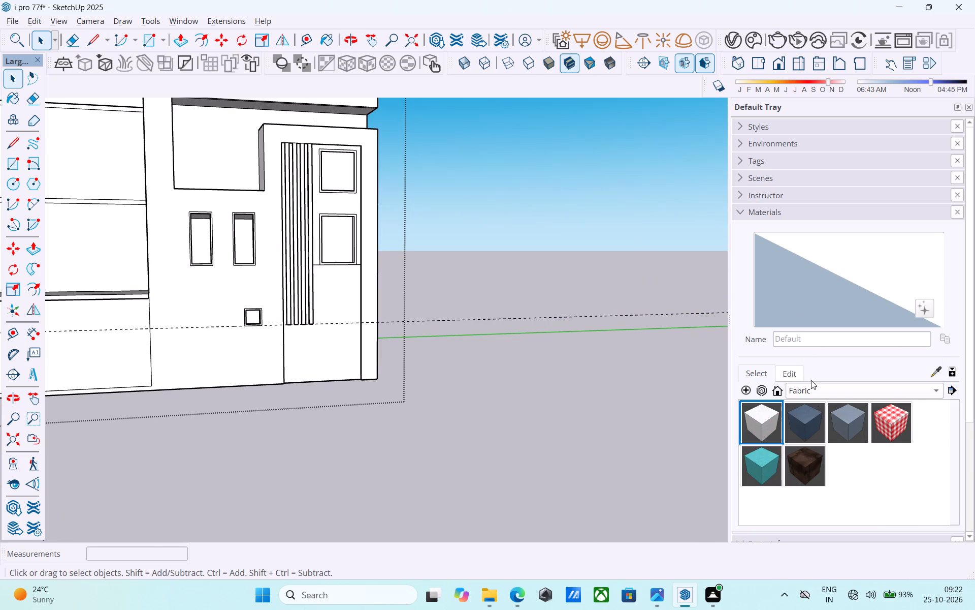
click(808, 416)
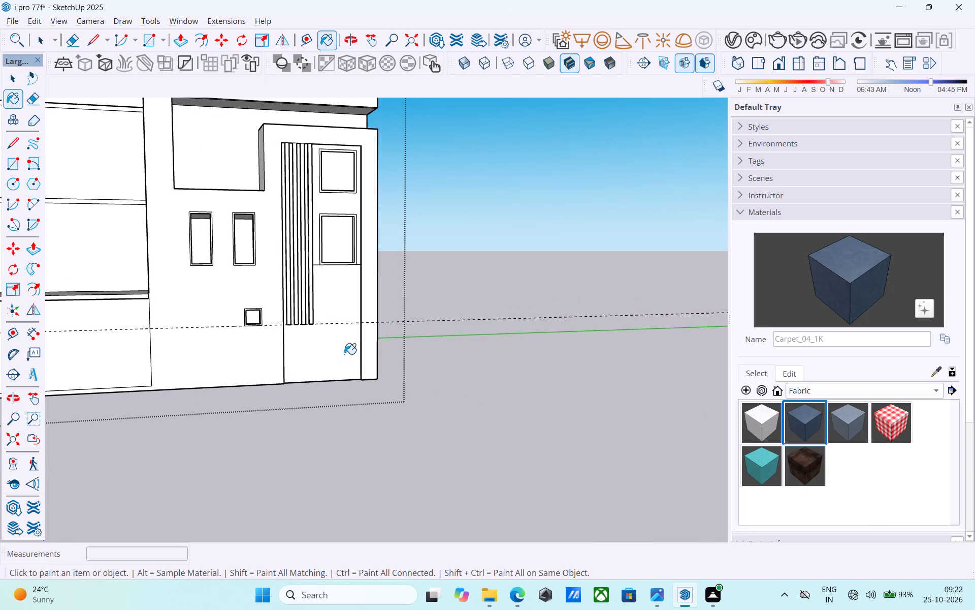
click(805, 463)
scroll(442, 354, up, 3)
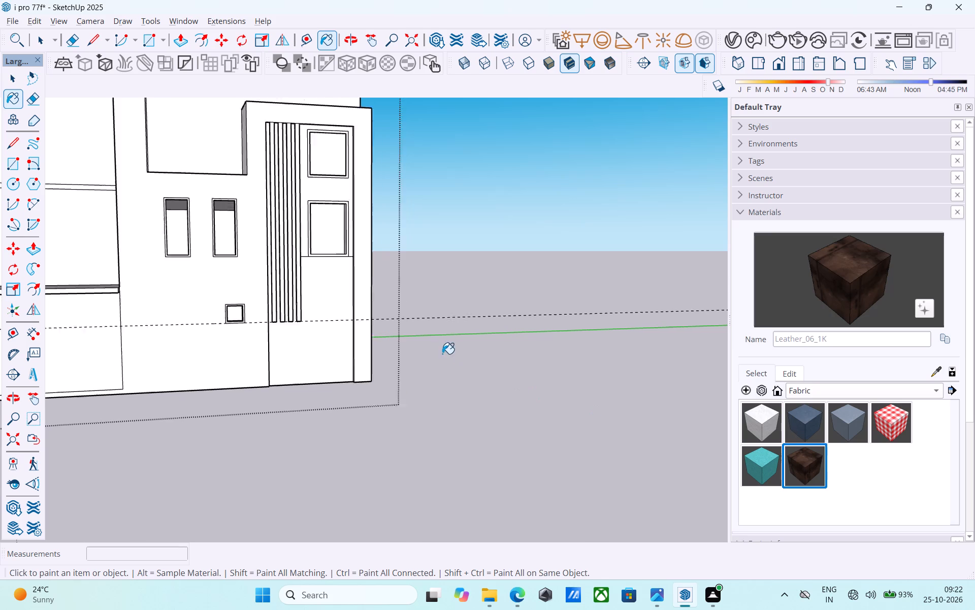
scroll(442, 354, up, 1)
click(285, 327)
scroll(288, 327, down, 5)
middle_drag(288, 327, 295, 344)
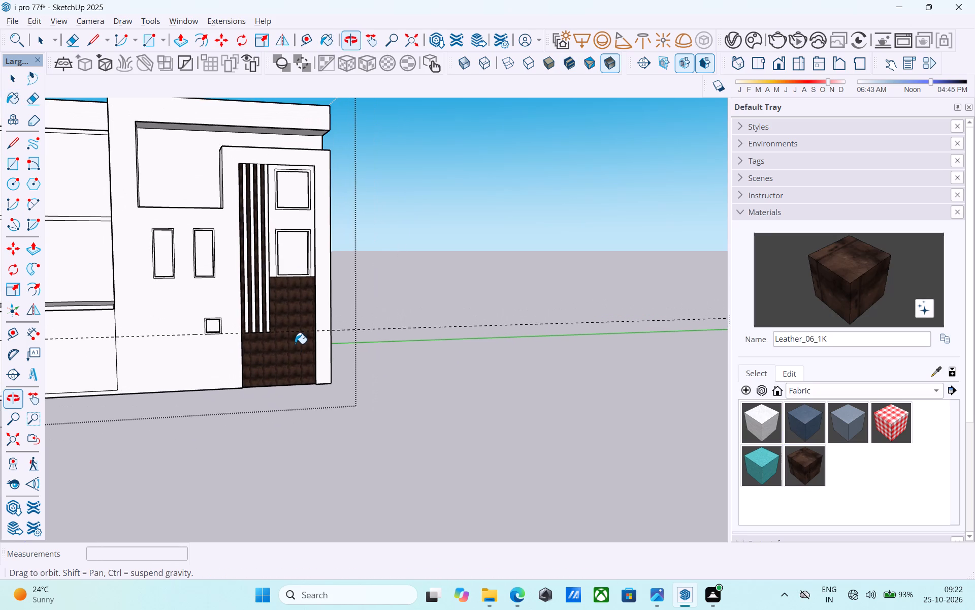
Undo the leather paint and apply the Fabric material Carpet_04_1K to the recess's lower face and the face around its two windows.
scroll(296, 339, down, 5)
shift+middle_drag(296, 340, 323, 403)
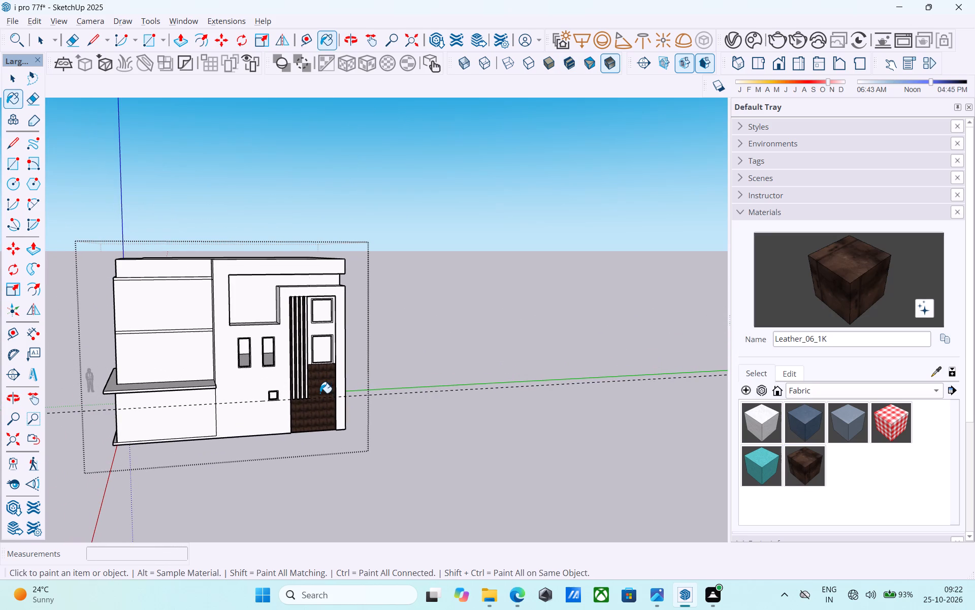
scroll(319, 390, up, 4)
key(ctrl+z)
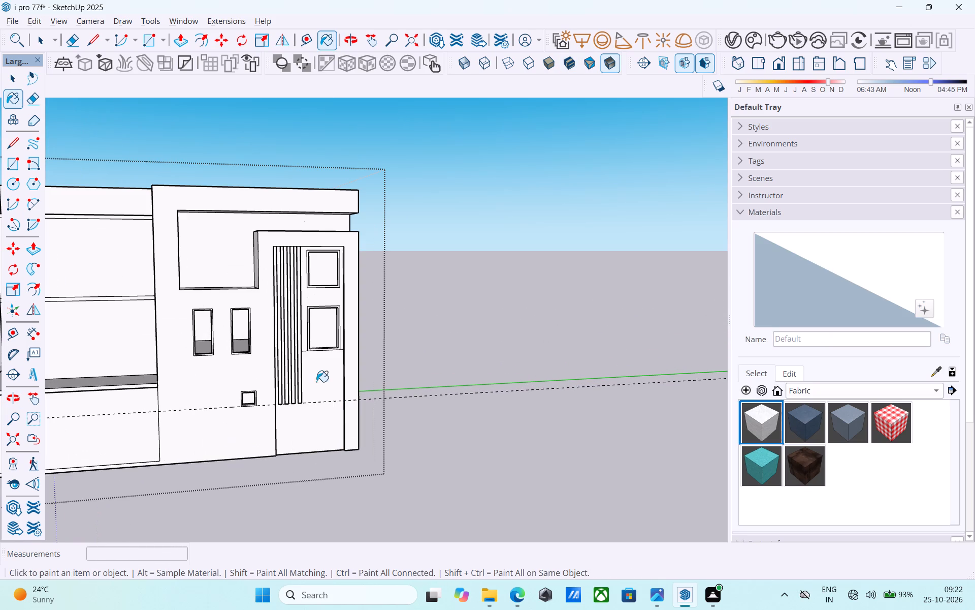
click(793, 418)
scroll(286, 342, up, 5)
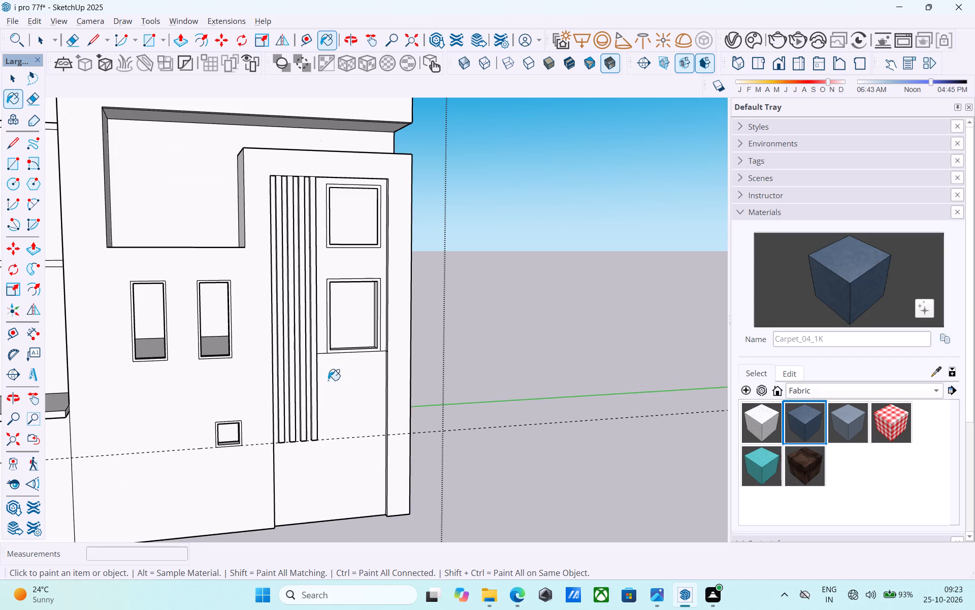
click(359, 388)
scroll(361, 388, down, 7)
middle_drag(346, 392, 333, 379)
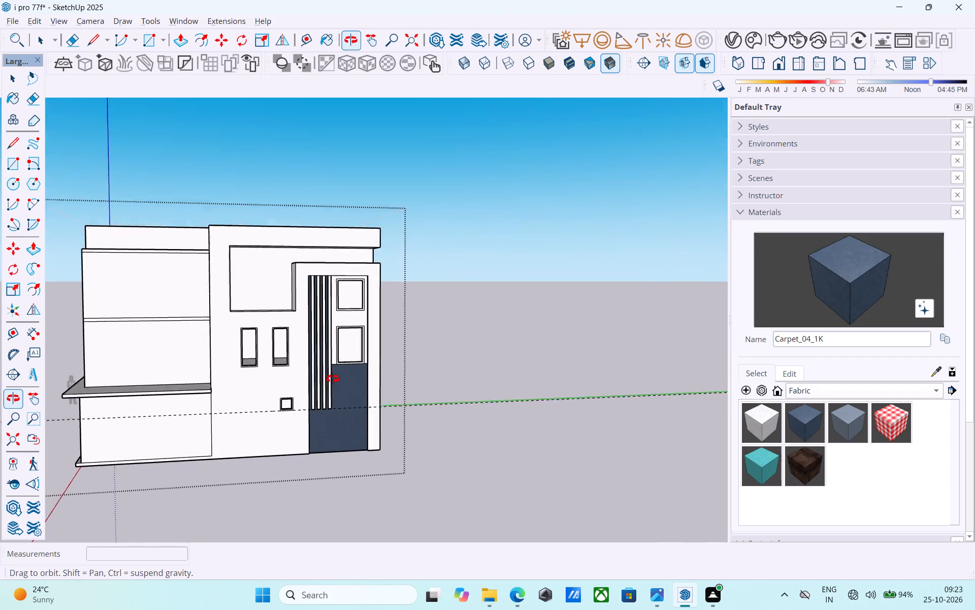
middle_drag(333, 379, 312, 357)
scroll(332, 343, up, 5)
click(337, 286)
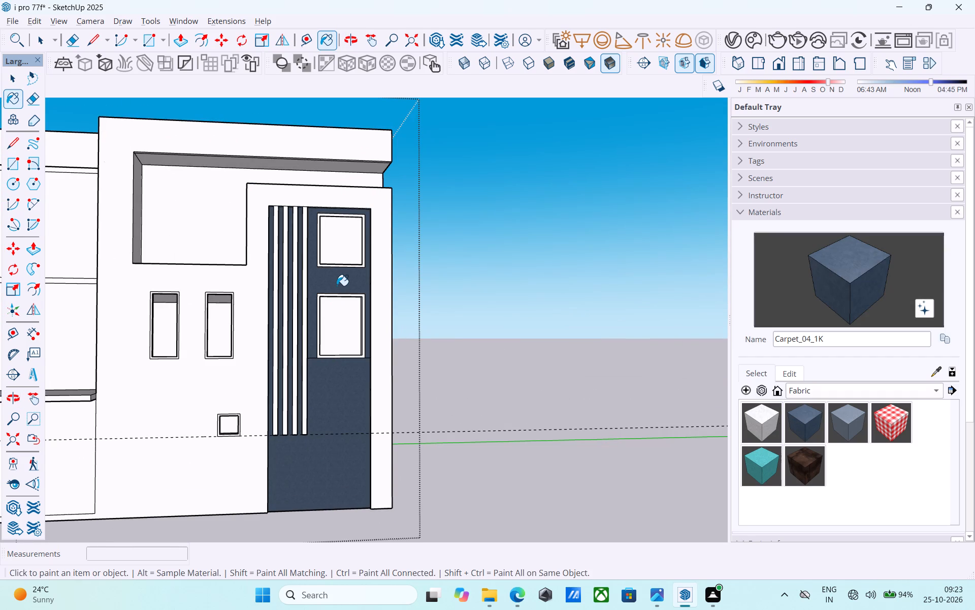
Paint the front faces of the four vertical slats with the Wood material Wood_Veneer_15_1K.
scroll(337, 286, down, 6)
middle_drag(337, 286, 385, 378)
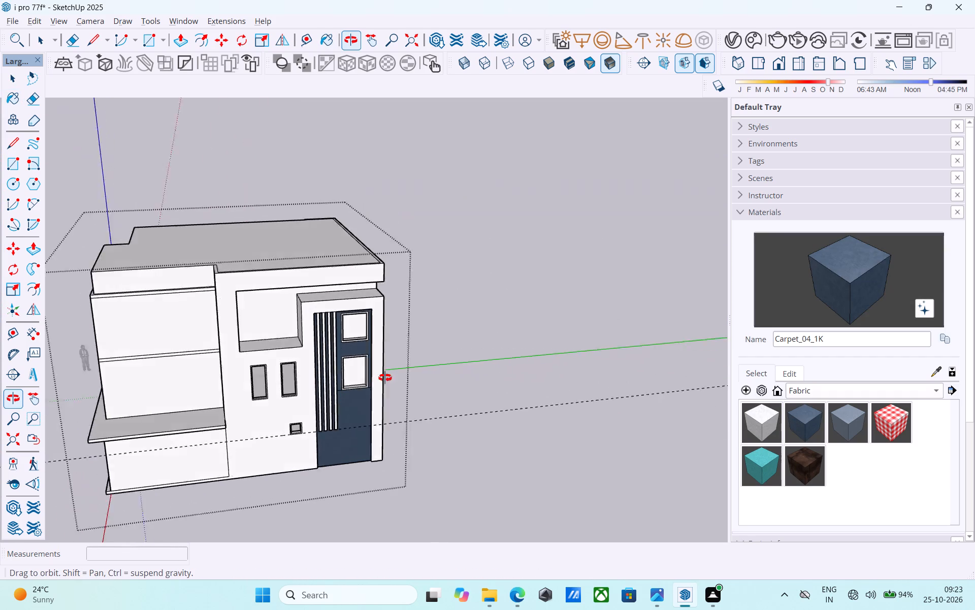
middle_drag(385, 378, 465, 300)
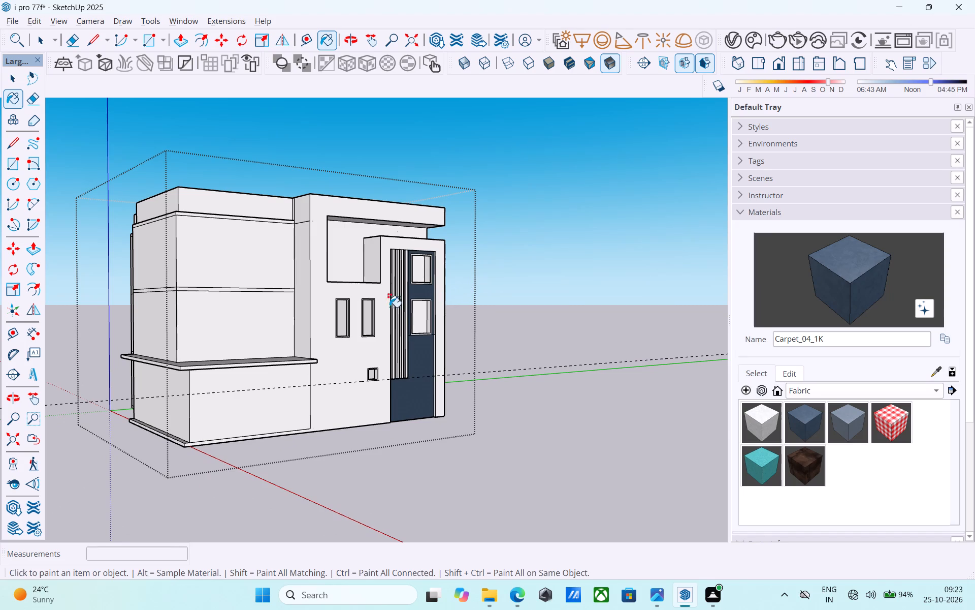
shift+middle_drag(389, 307, 246, 345)
scroll(695, 443, up, 1)
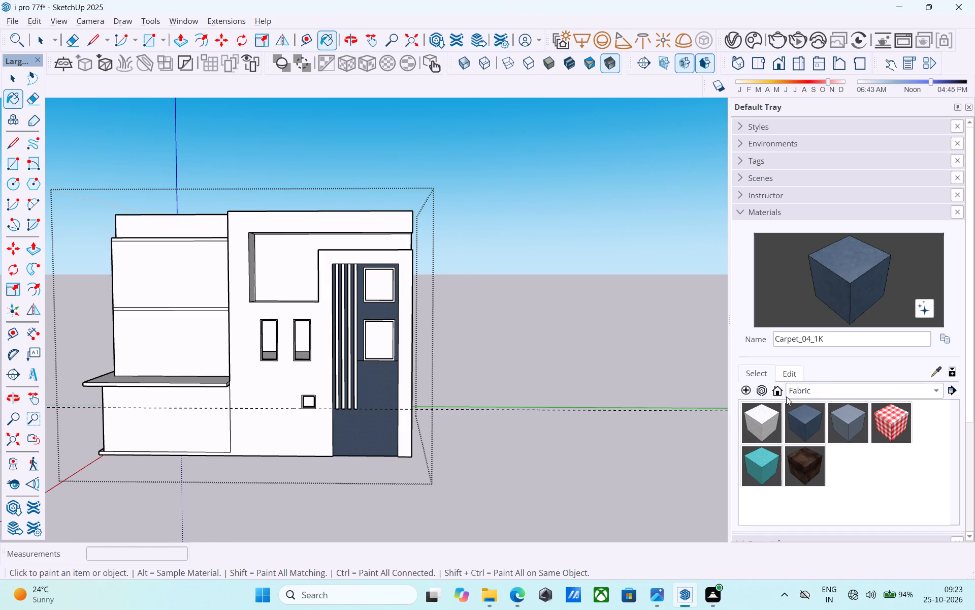
click(794, 391)
click(804, 503)
click(801, 455)
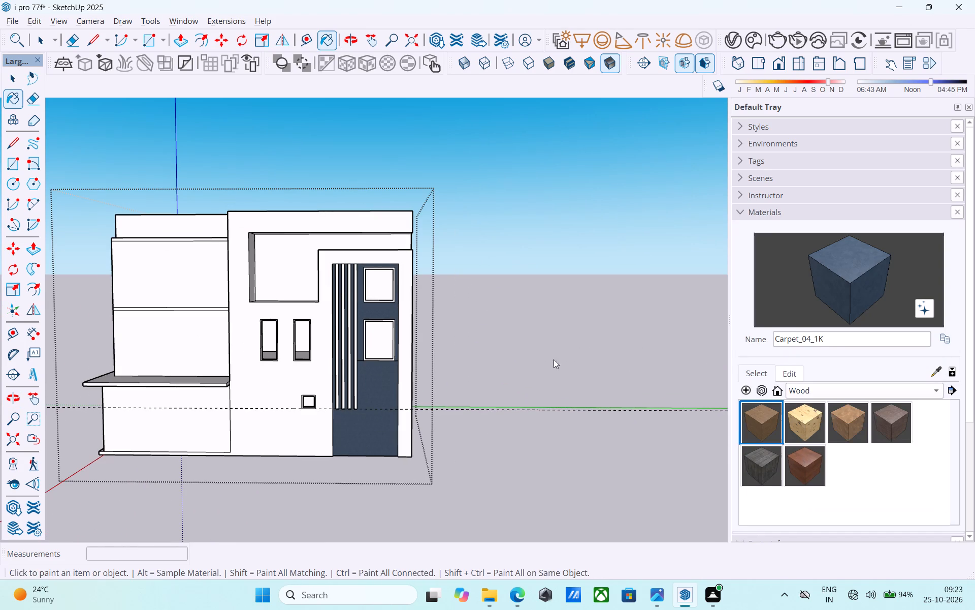
scroll(341, 294, up, 12)
click(336, 269)
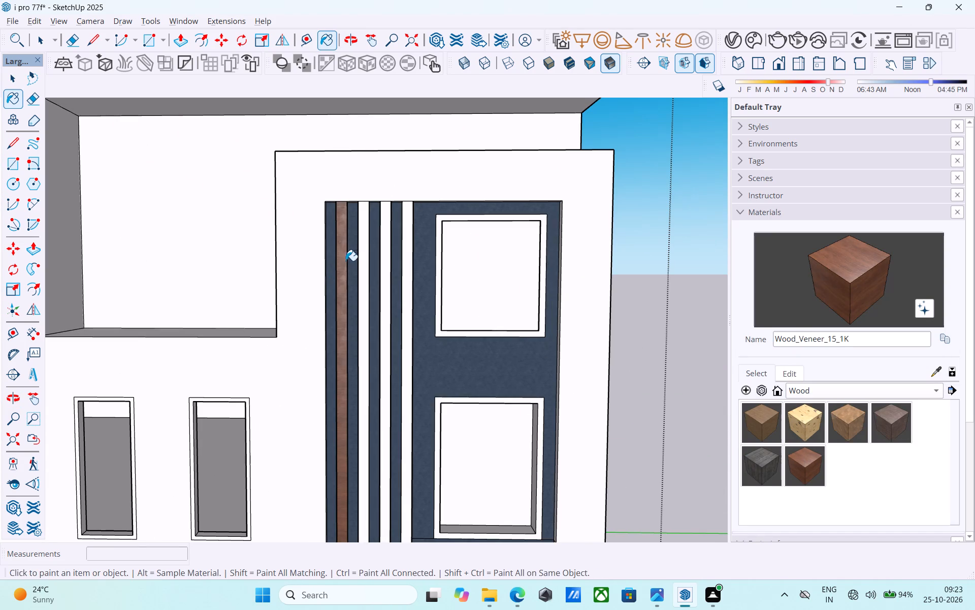
click(357, 256)
key(ctrl+z)
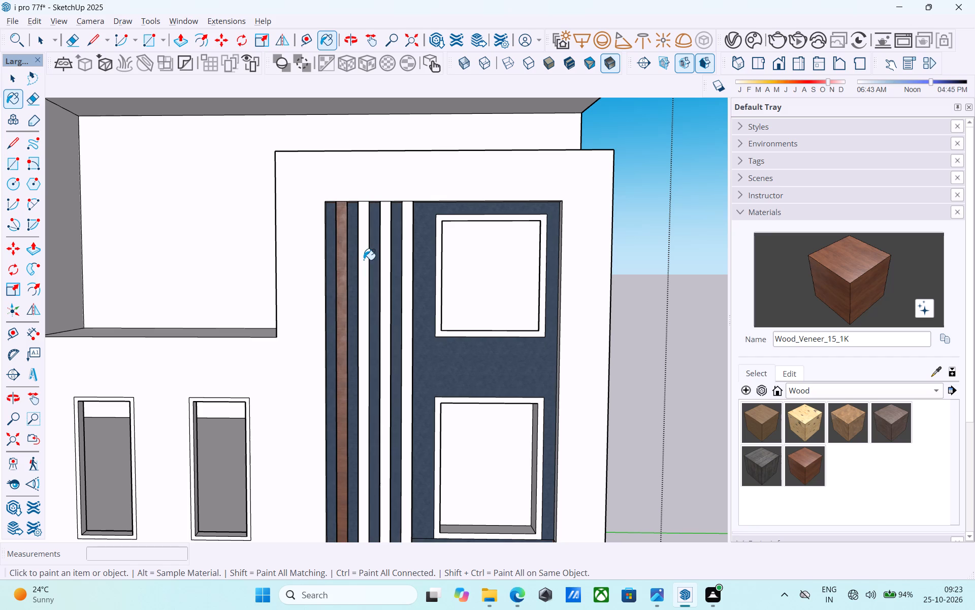
click(364, 260)
click(386, 253)
click(406, 251)
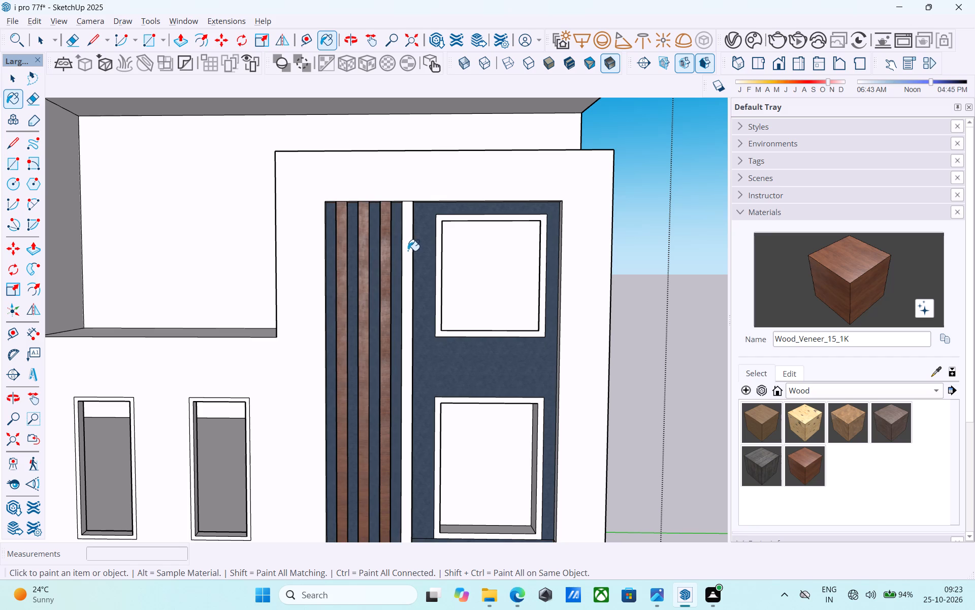
Save the model with the newly painted facade.
scroll(352, 271, down, 13)
middle_drag(348, 270, 371, 268)
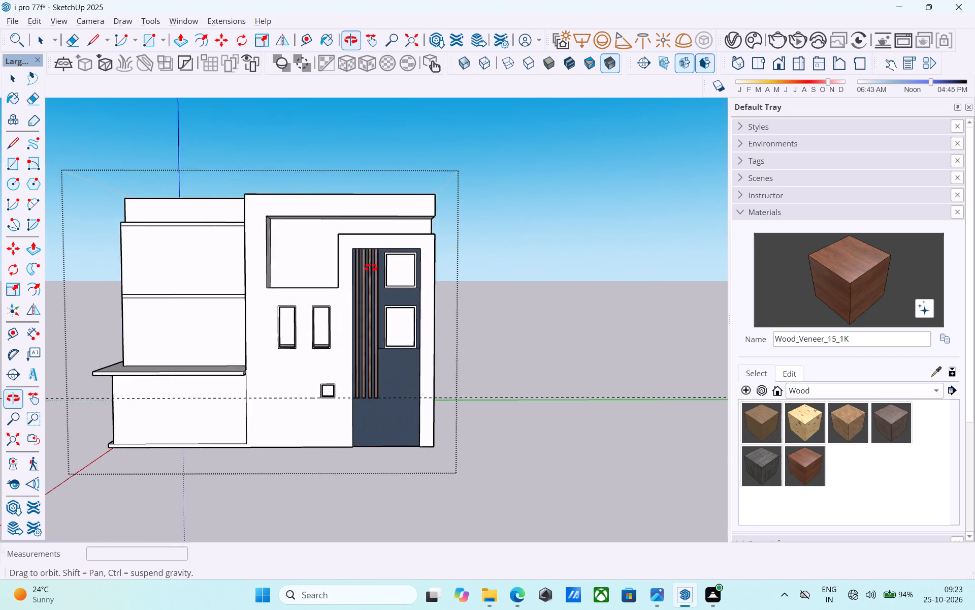
middle_drag(371, 268, 408, 268)
key(ctrl+s)
key(space)
Examine the whole building from above, below and both sides, checking the painted recess, slats and window openings.
scroll(337, 281, down, 7)
middle_drag(325, 281, 418, 343)
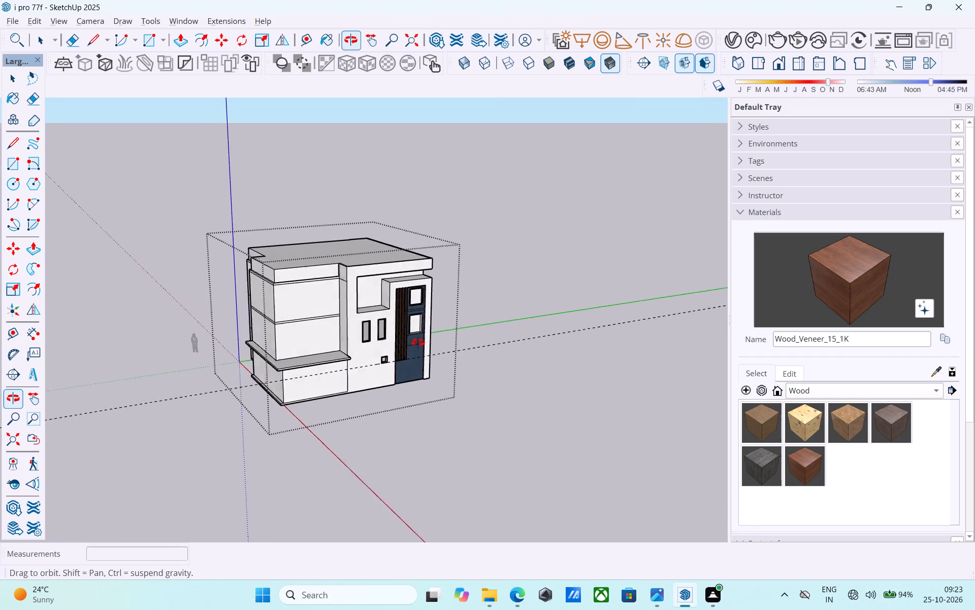
middle_drag(418, 343, 420, 343)
scroll(298, 317, up, 7)
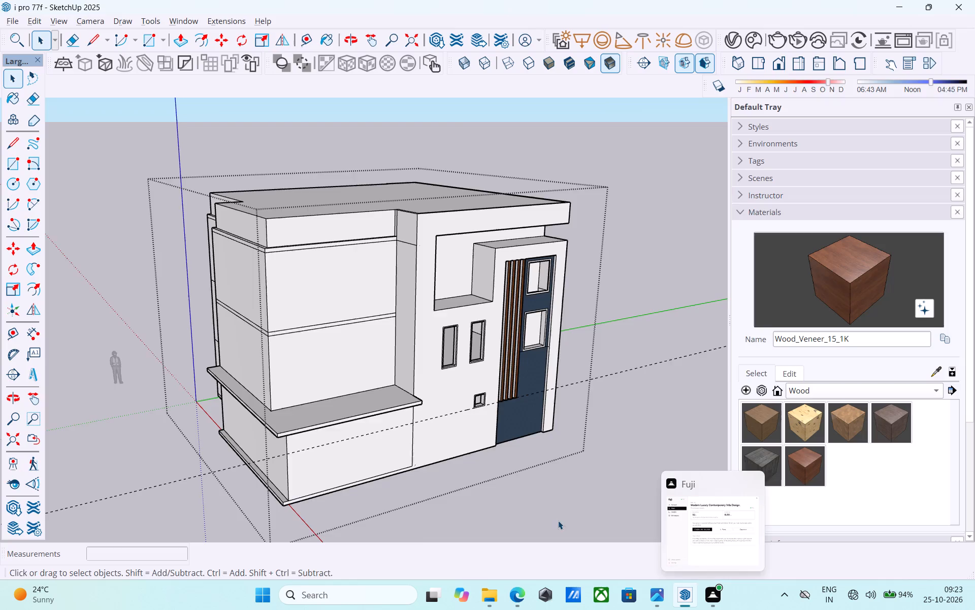
scroll(543, 463, down, 6)
middle_drag(542, 463, 377, 255)
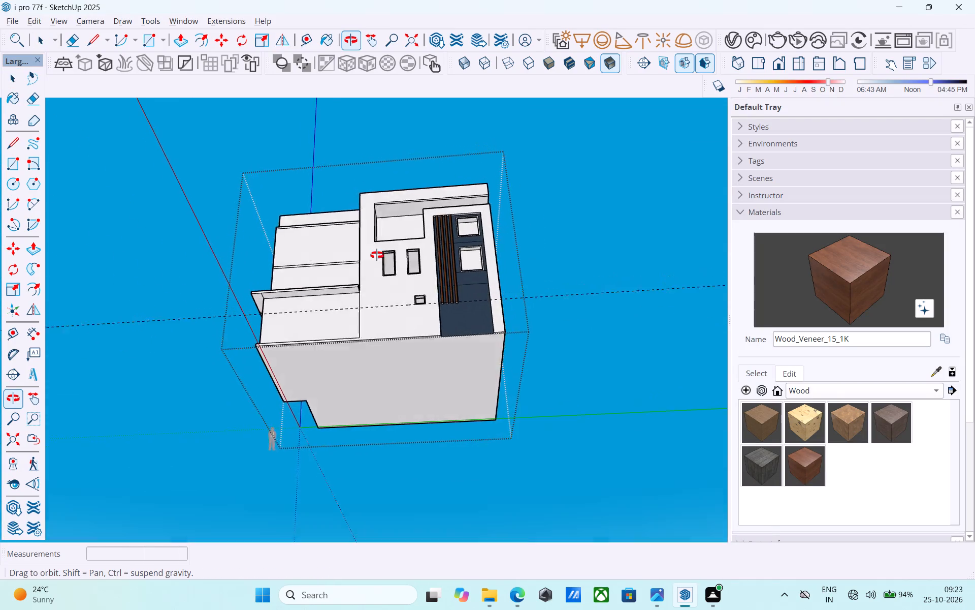
middle_drag(377, 255, 409, 331)
middle_drag(403, 355, 435, 296)
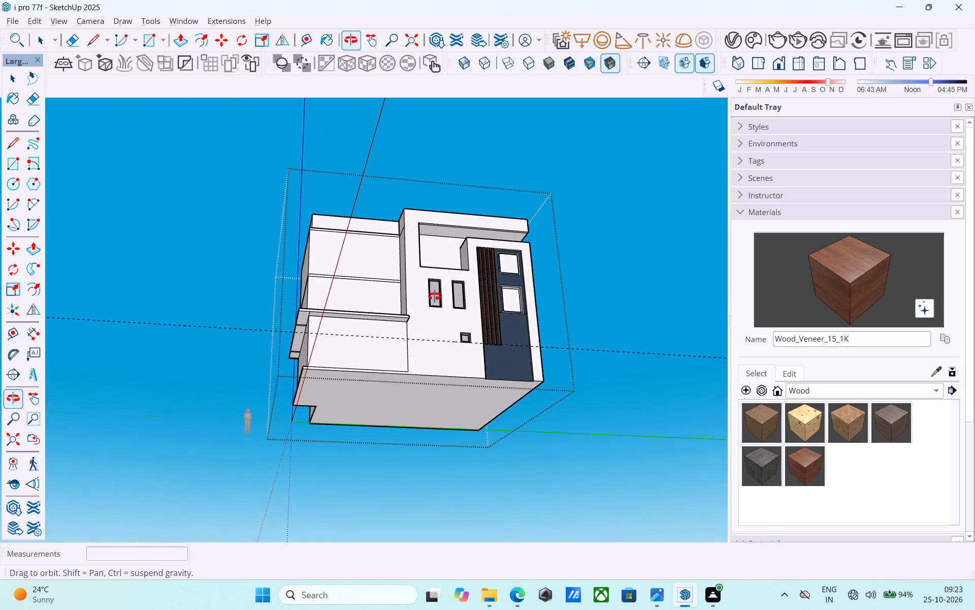
middle_drag(435, 296, 430, 236)
middle_drag(412, 301, 426, 222)
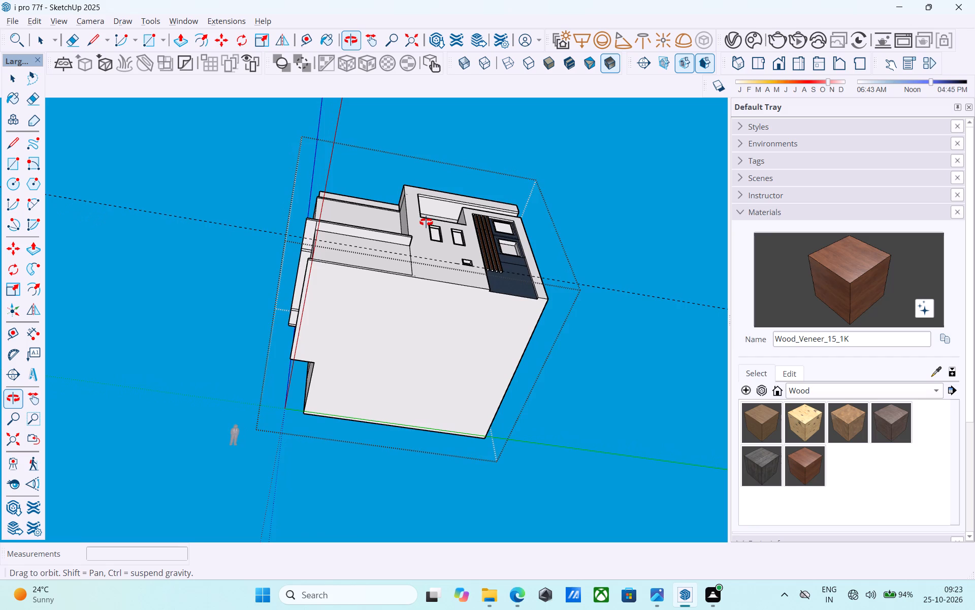
middle_drag(426, 222, 428, 209)
scroll(423, 210, up, 4)
middle_drag(429, 208, 432, 198)
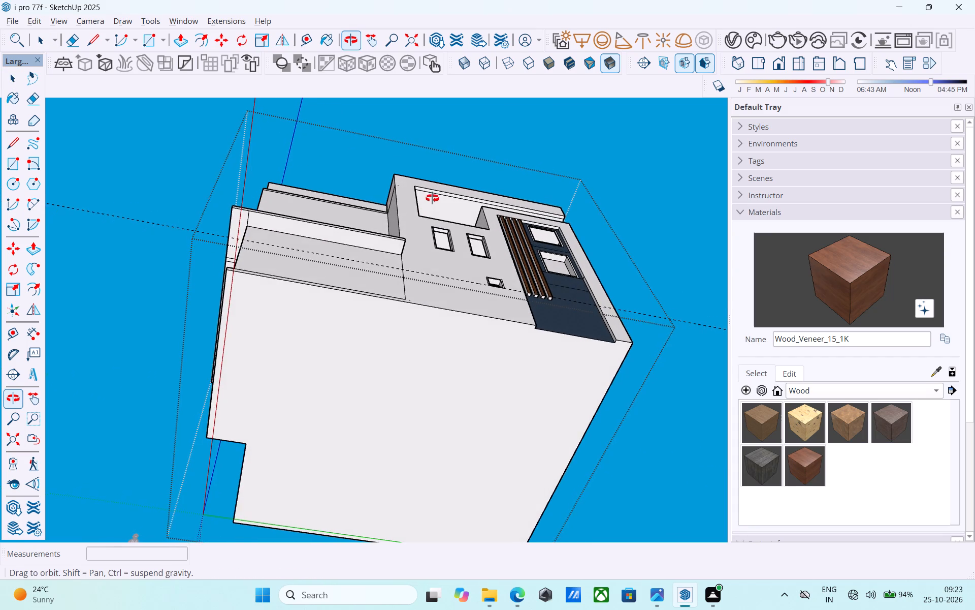
middle_drag(432, 198, 442, 328)
scroll(442, 302, down, 4)
middle_drag(441, 303, 595, 425)
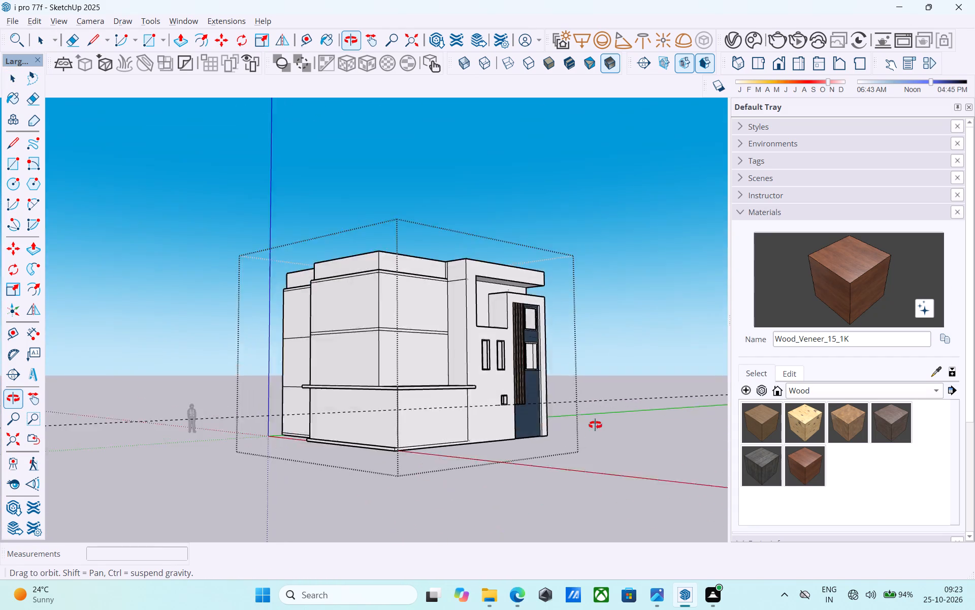
middle_drag(595, 425, 324, 371)
scroll(420, 294, up, 5)
middle_drag(423, 289, 373, 331)
scroll(375, 331, down, 6)
middle_drag(387, 333, 380, 368)
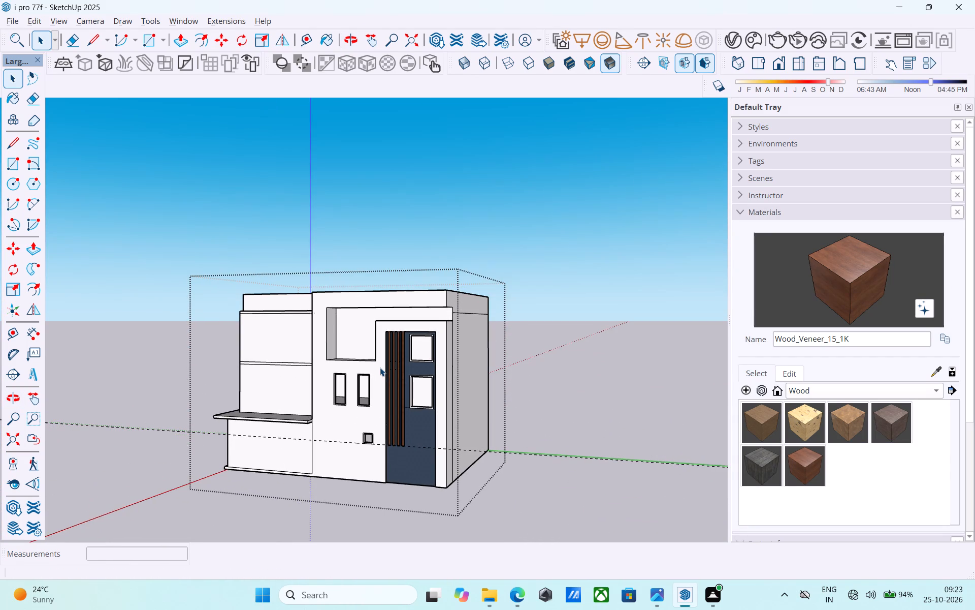
scroll(379, 367, up, 7)
middle_drag(372, 361, 483, 376)
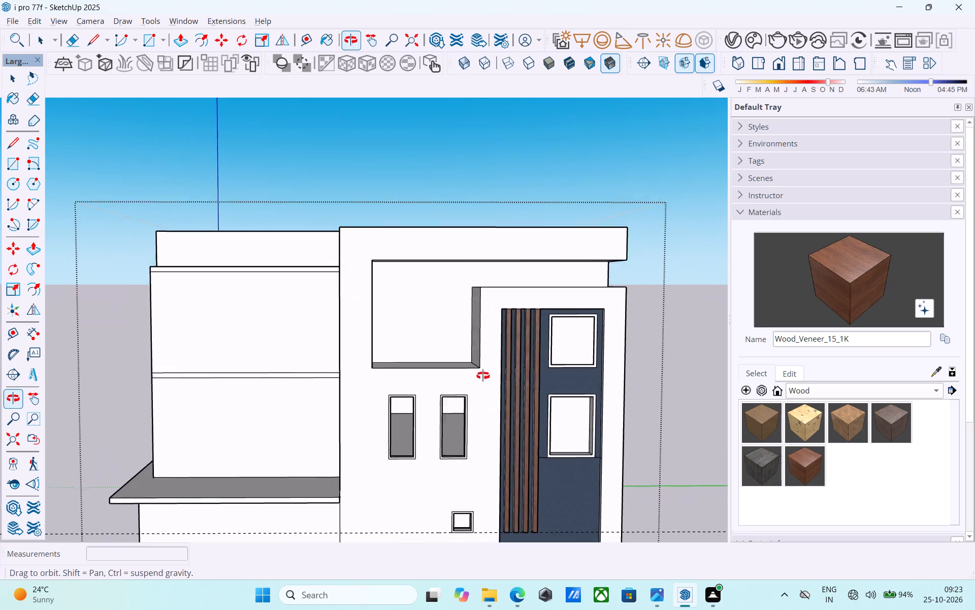
middle_drag(483, 376, 527, 405)
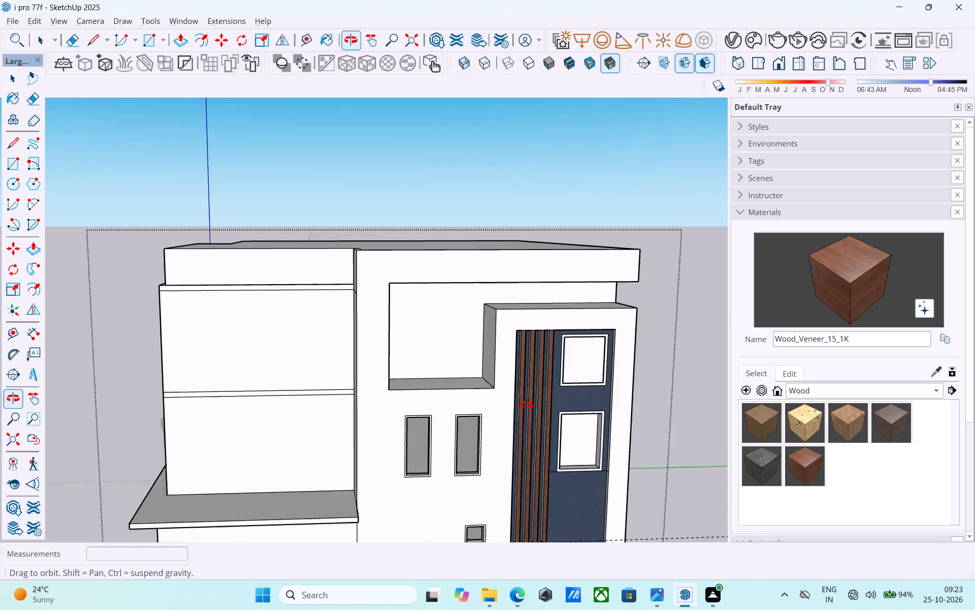
middle_drag(527, 405, 323, 335)
scroll(318, 331, down, 6)
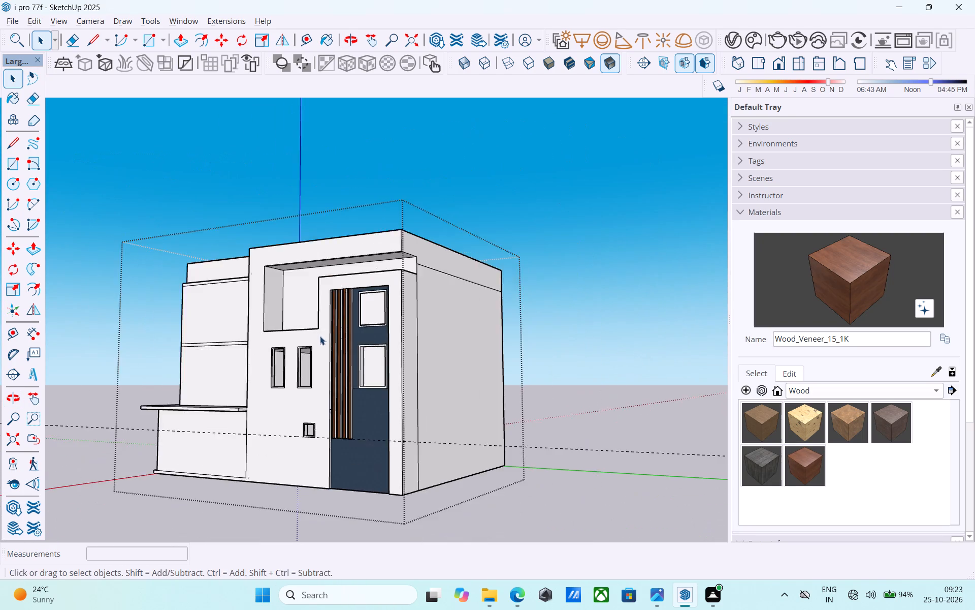
scroll(320, 336, down, 4)
middle_drag(365, 372, 499, 387)
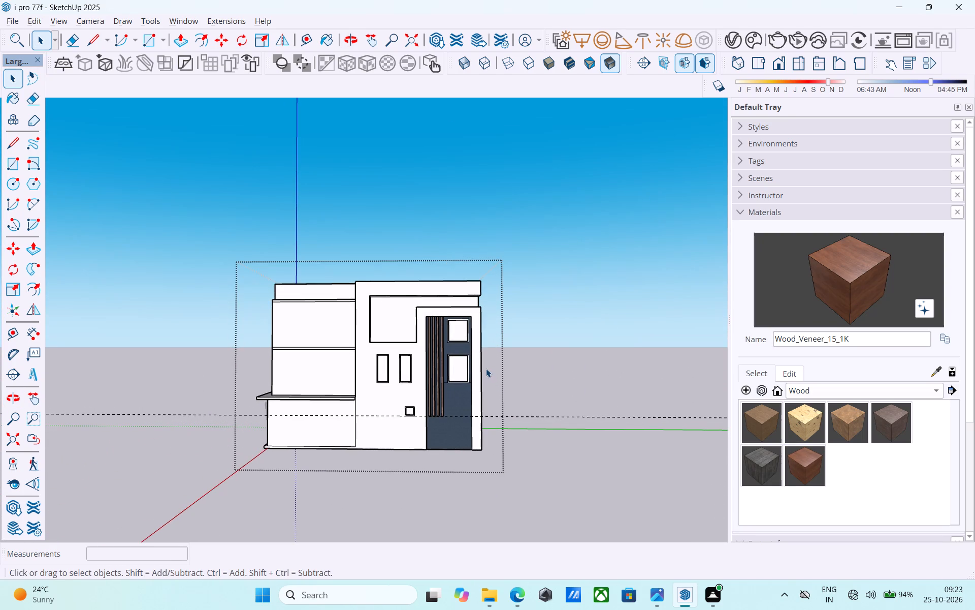
scroll(485, 367, up, 9)
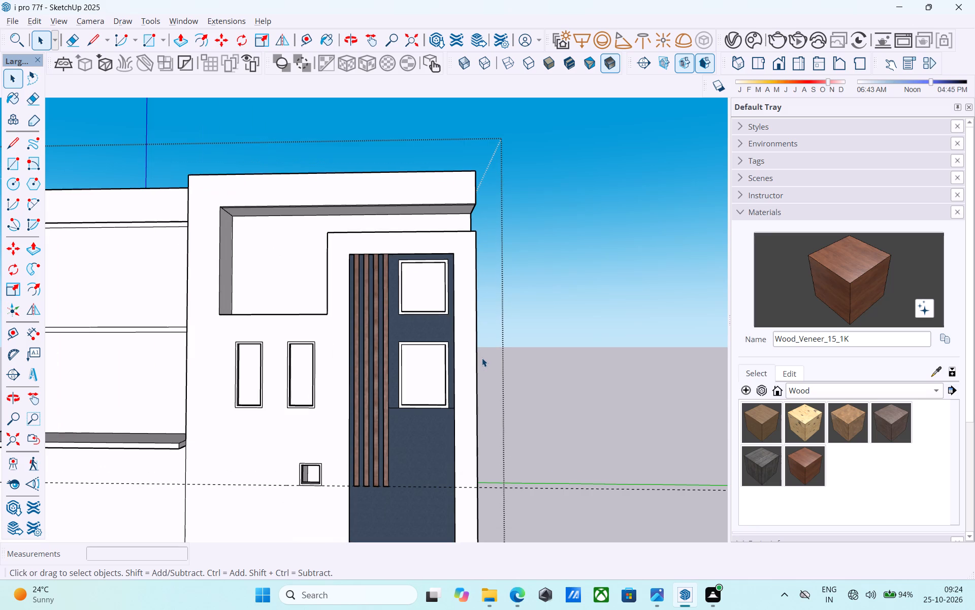
scroll(482, 358, down, 6)
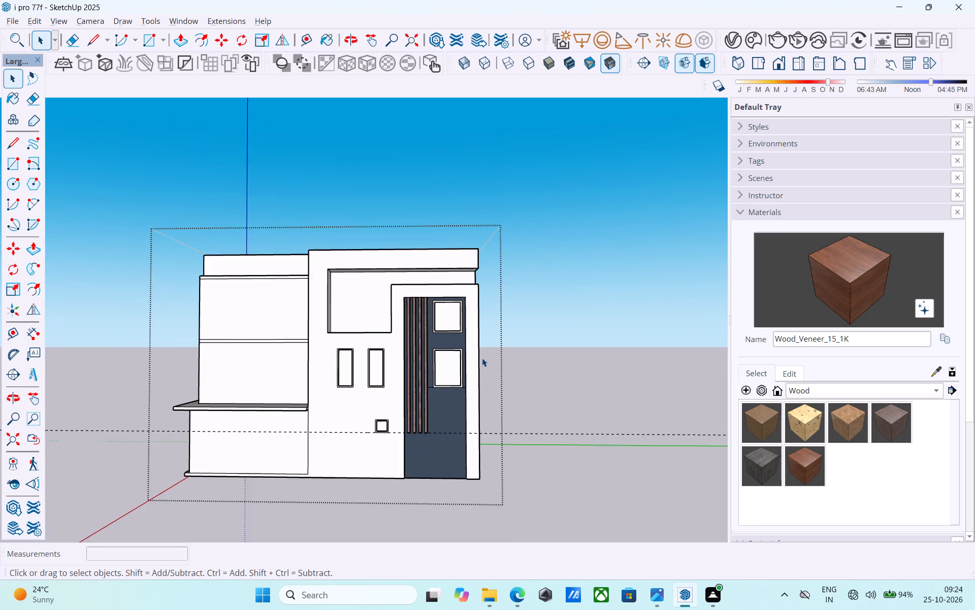
middle_drag(482, 358, 502, 370)
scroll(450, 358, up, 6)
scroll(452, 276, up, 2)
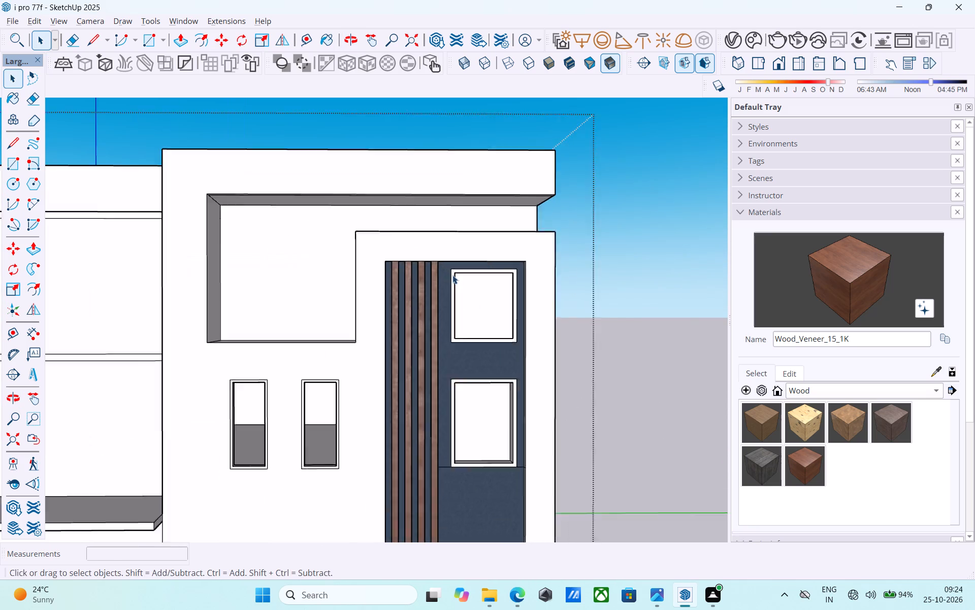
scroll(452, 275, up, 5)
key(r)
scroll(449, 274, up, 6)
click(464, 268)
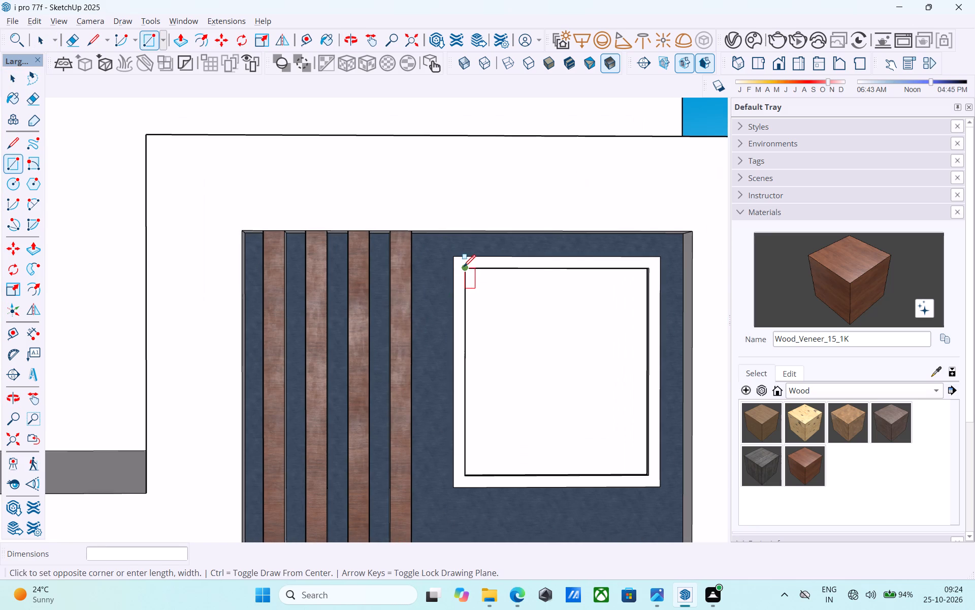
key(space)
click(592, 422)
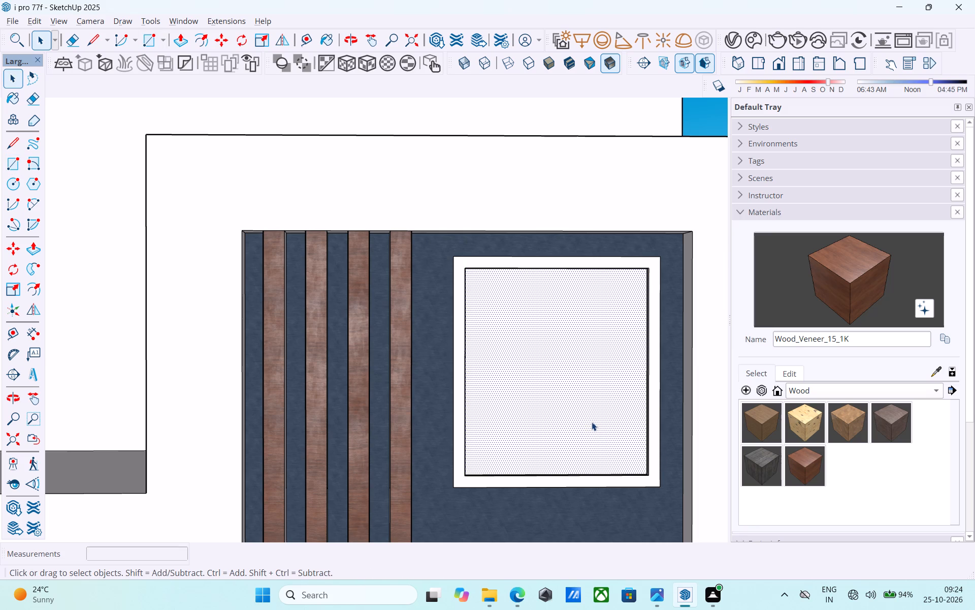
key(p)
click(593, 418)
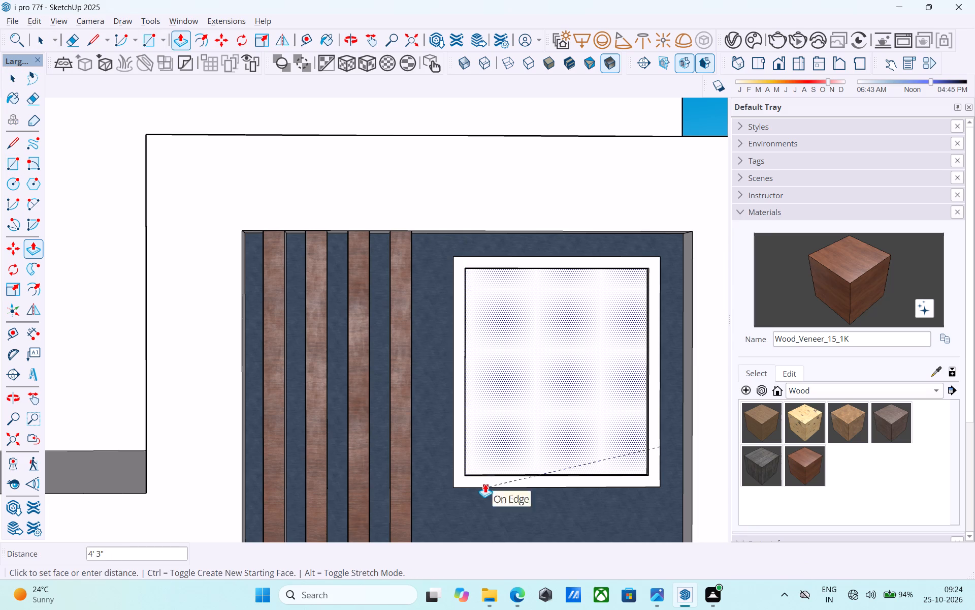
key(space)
Push/Pull the upper recess window's narrow inner side face about 3' 11 11/16" across the opening to fill it.
middle_drag(492, 463, 258, 496)
scroll(328, 367, up, 8)
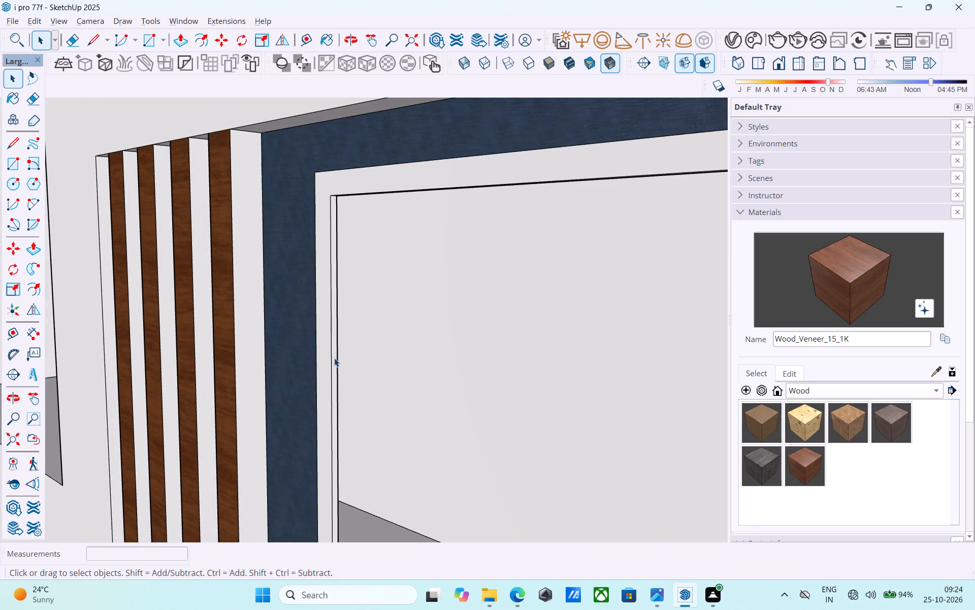
click(334, 357)
key(p)
click(334, 357)
scroll(343, 363, down, 7)
click(338, 361)
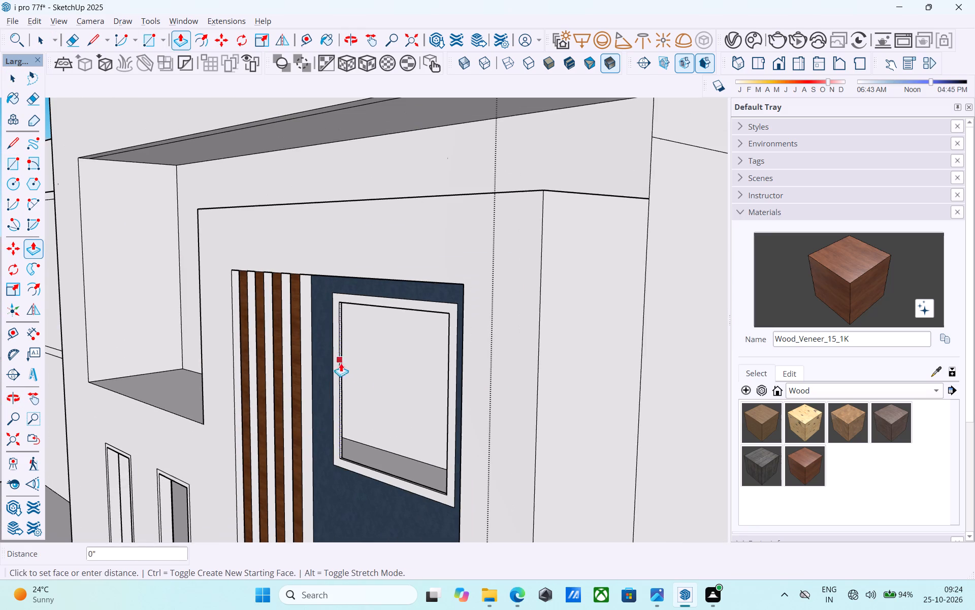
click(459, 394)
Push/Pull the lower recess window's narrow inner side face 4' across the opening to fill it.
scroll(425, 396, down, 12)
scroll(433, 501, up, 10)
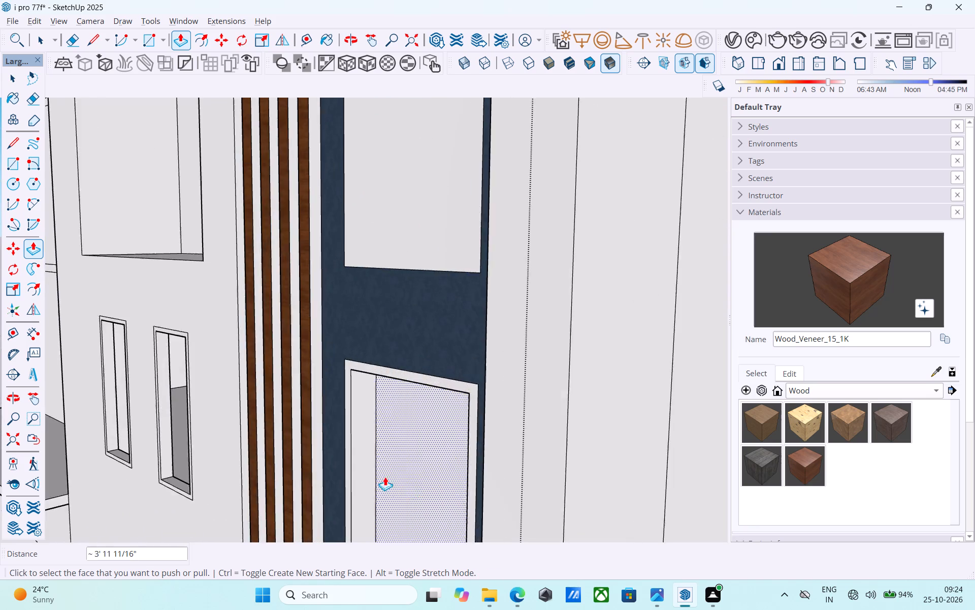
scroll(385, 477, up, 5)
click(367, 467)
scroll(365, 465, down, 5)
scroll(454, 464, down, 1)
middle_drag(461, 465, 542, 466)
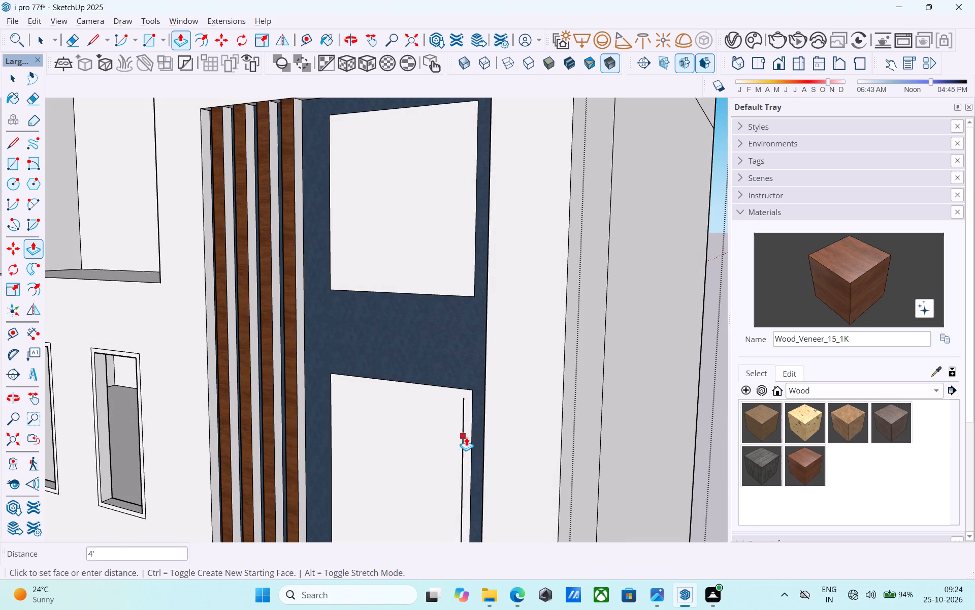
click(466, 437)
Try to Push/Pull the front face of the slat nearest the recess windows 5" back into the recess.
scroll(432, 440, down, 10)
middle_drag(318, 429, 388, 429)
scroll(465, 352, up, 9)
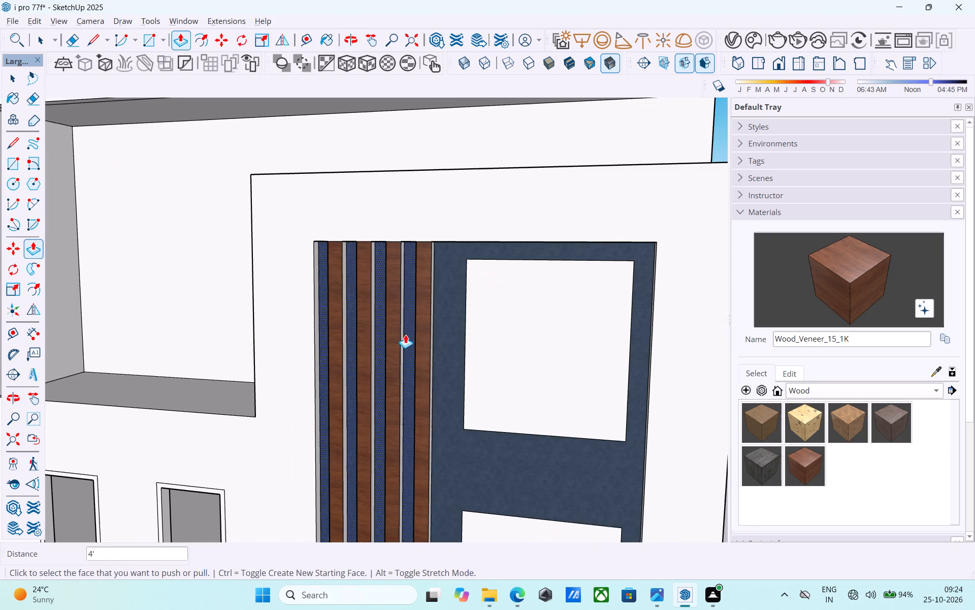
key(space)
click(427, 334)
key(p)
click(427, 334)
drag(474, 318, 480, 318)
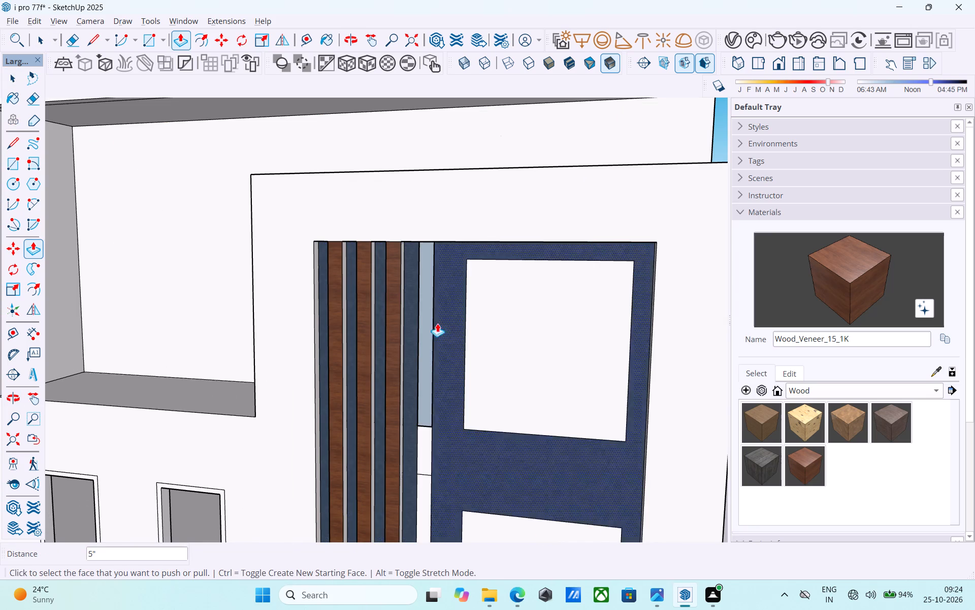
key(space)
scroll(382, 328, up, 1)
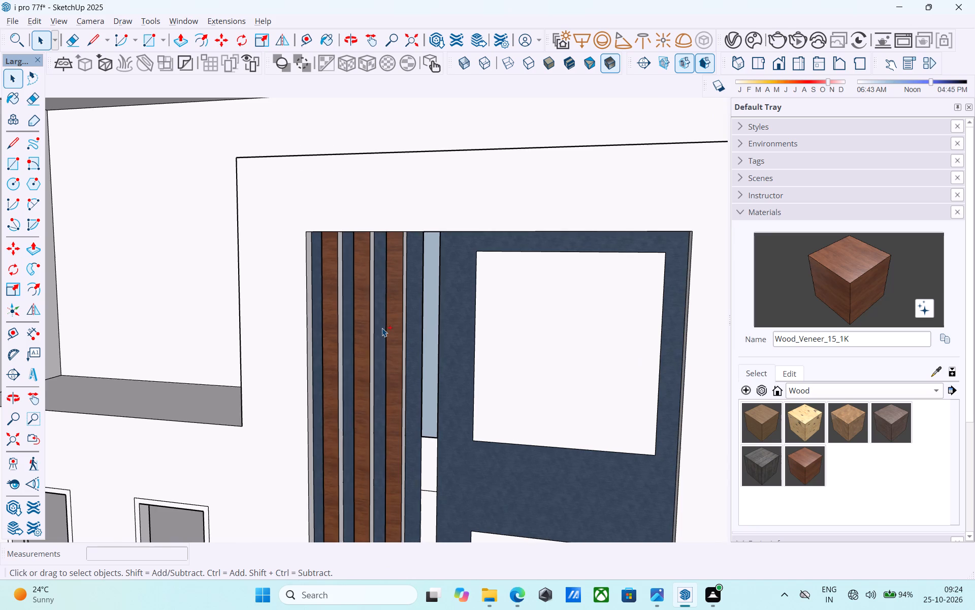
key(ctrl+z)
Push/Pull the side faces beside and between the four wood slats to close each gap into one continuous panel.
middle_drag(382, 328, 271, 280)
key(space)
scroll(330, 270, up, 7)
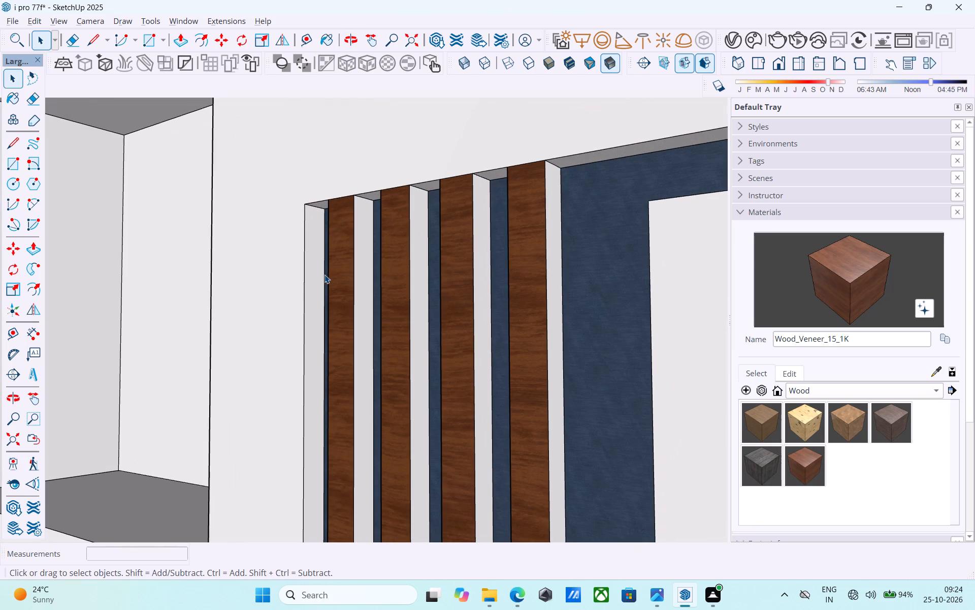
click(320, 275)
key(p)
click(320, 275)
drag(406, 293, 410, 298)
click(367, 295)
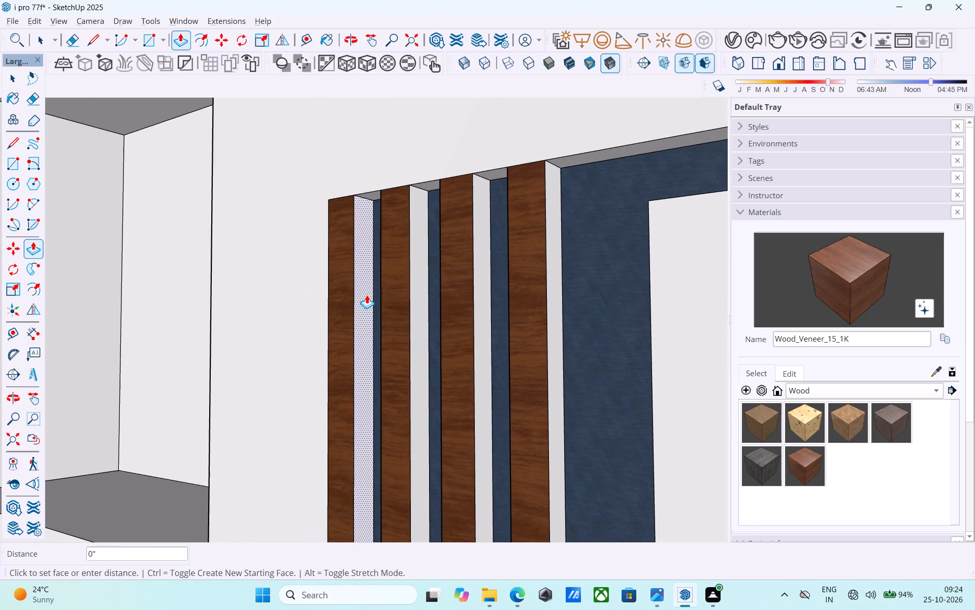
drag(495, 304, 500, 305)
click(424, 297)
drag(525, 311, 564, 320)
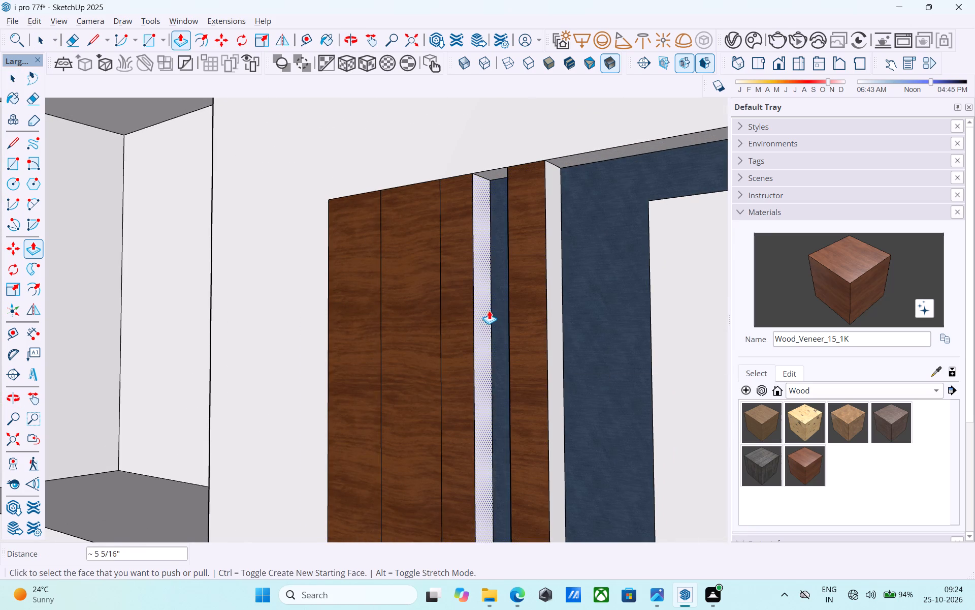
click(487, 310)
drag(570, 319, 593, 324)
Push/Pull the last slat's side face about 11 5/16" to the edge of the filled recess windows.
click(563, 320)
scroll(616, 332, down, 10)
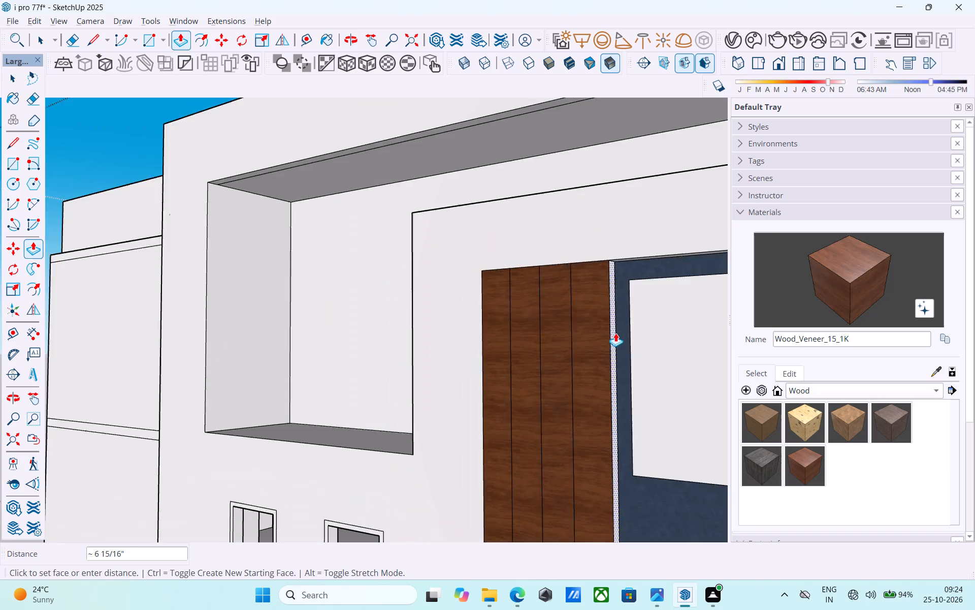
middle_drag(615, 336, 706, 337)
click(627, 338)
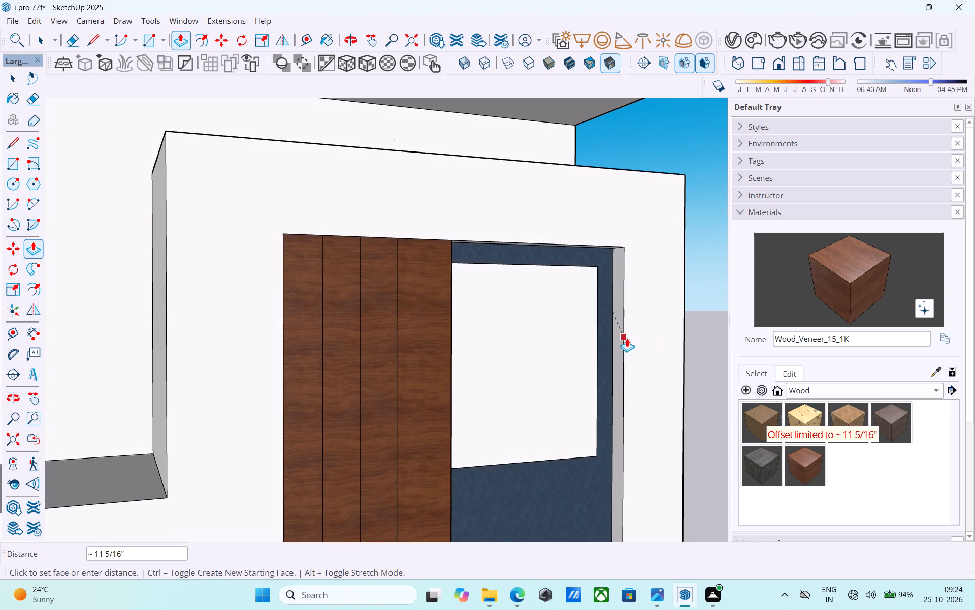
click(444, 356)
key(space)
Push/Pull the last slat's side face 5' across the filled windows to the recess's far side.
middle_drag(536, 348, 287, 349)
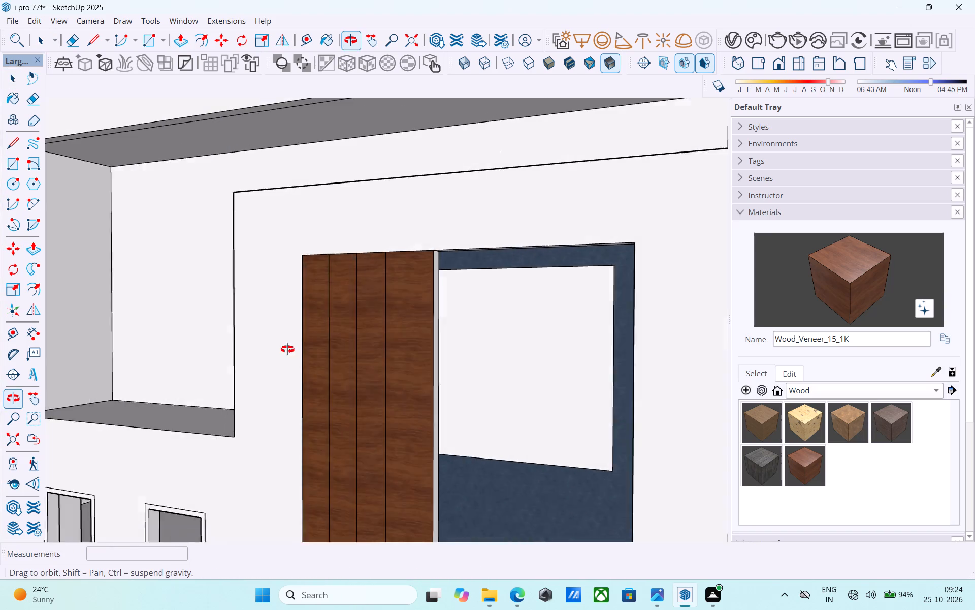
middle_drag(287, 349, 270, 352)
scroll(438, 352, up, 3)
click(438, 352)
click(442, 353)
key(p)
click(442, 353)
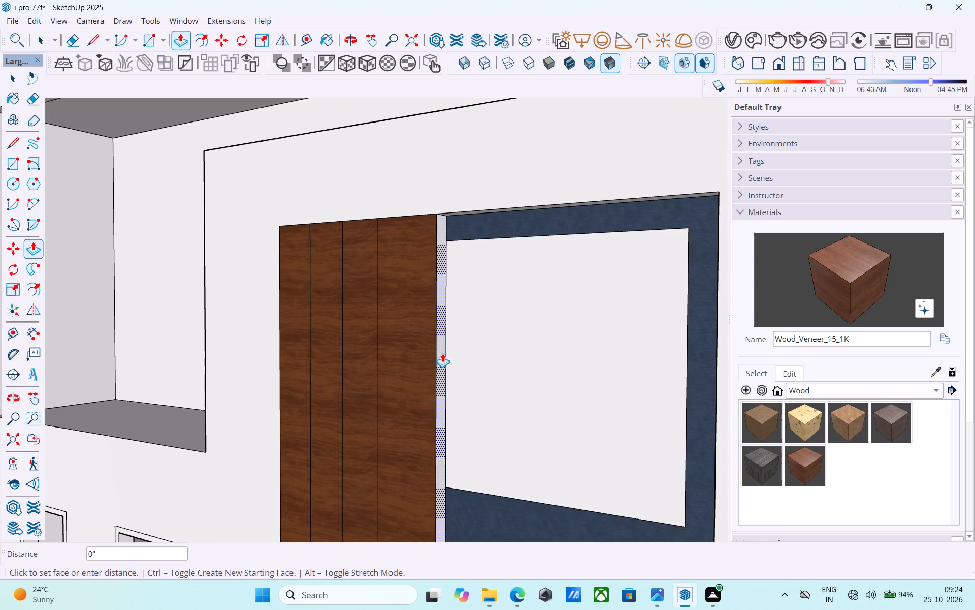
scroll(469, 362, down, 5)
middle_drag(485, 371, 608, 355)
click(523, 349)
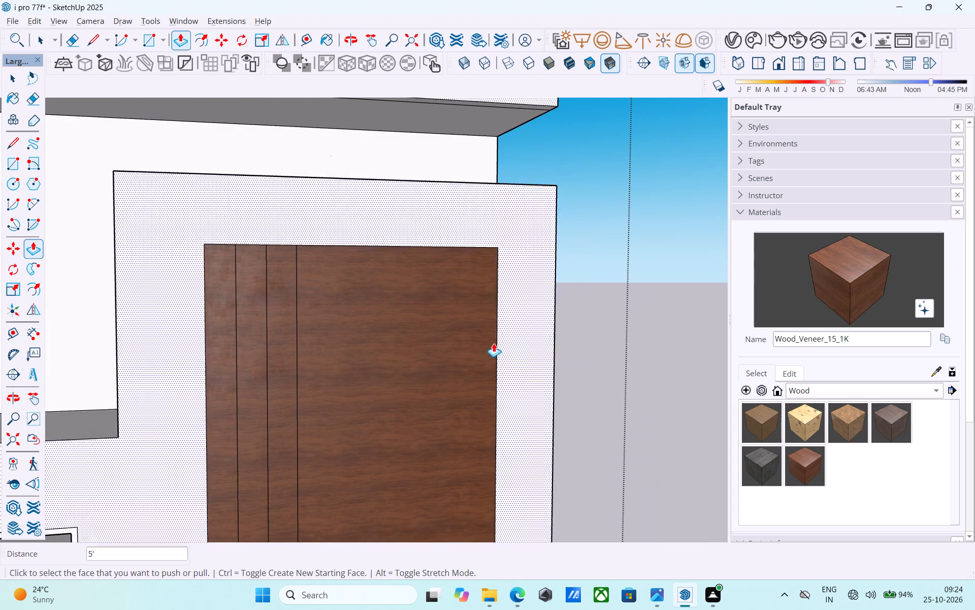
Erase the vertical dividing lines between the former slats on the wood panel's front.
scroll(462, 338, down, 6)
middle_drag(391, 358, 369, 352)
key(e)
scroll(371, 352, up, 5)
drag(373, 352, 308, 357)
scroll(298, 312, down, 4)
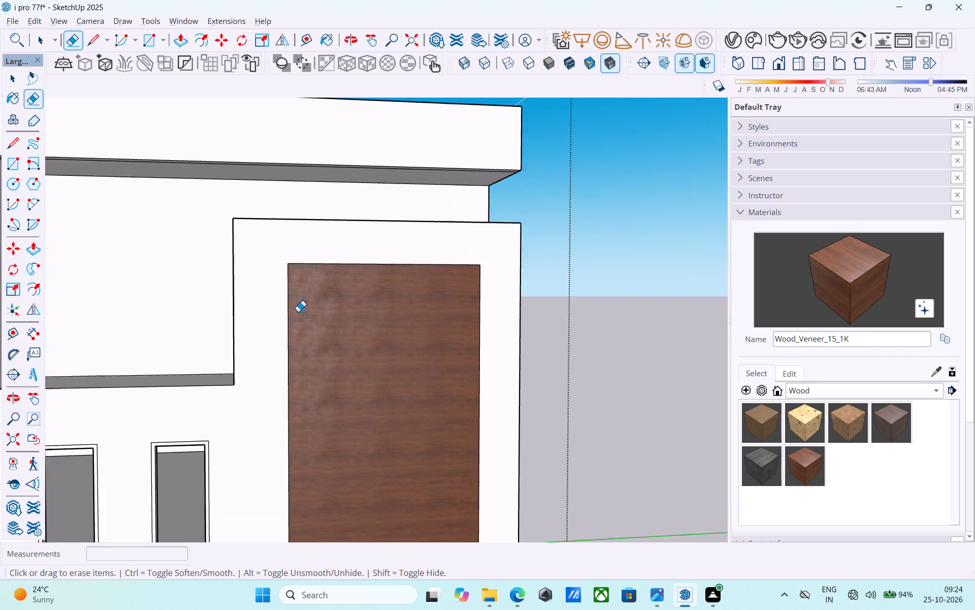
Push/Pull the wood panel's narrow side face near its lower end out to the edge of the recess.
scroll(298, 312, down, 2)
scroll(300, 330, up, 5)
scroll(297, 331, down, 18)
middle_drag(331, 433, 322, 394)
scroll(317, 395, up, 1)
scroll(316, 395, down, 1)
scroll(315, 395, up, 5)
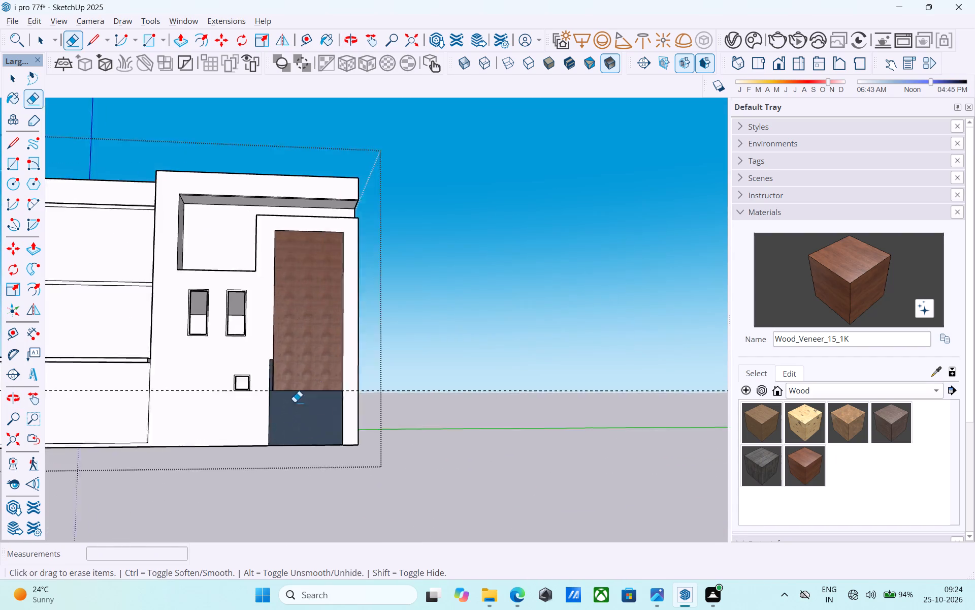
scroll(295, 402, up, 18)
key(space)
middle_drag(241, 385, 381, 415)
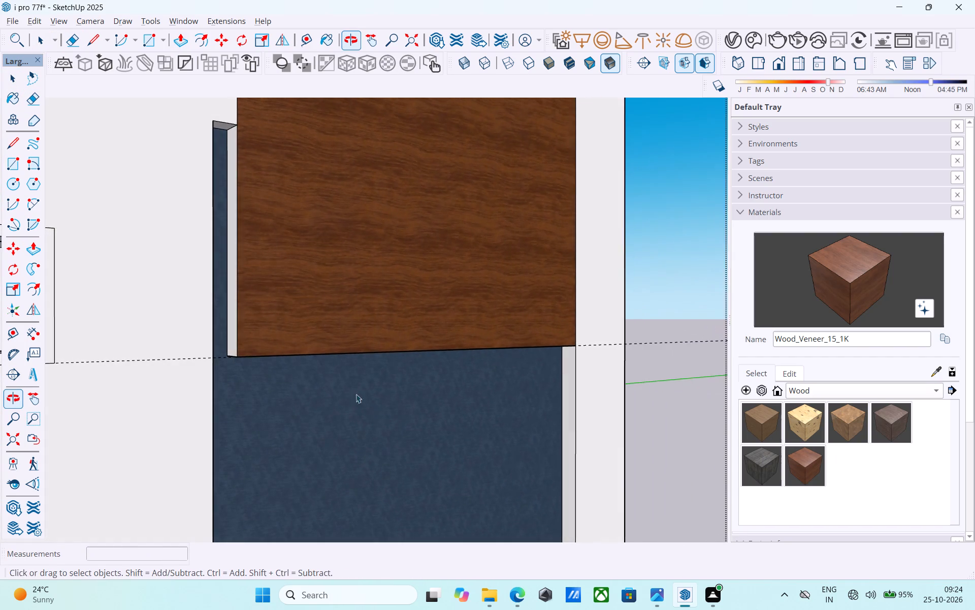
scroll(259, 328, up, 4)
click(221, 317)
key(p)
click(220, 318)
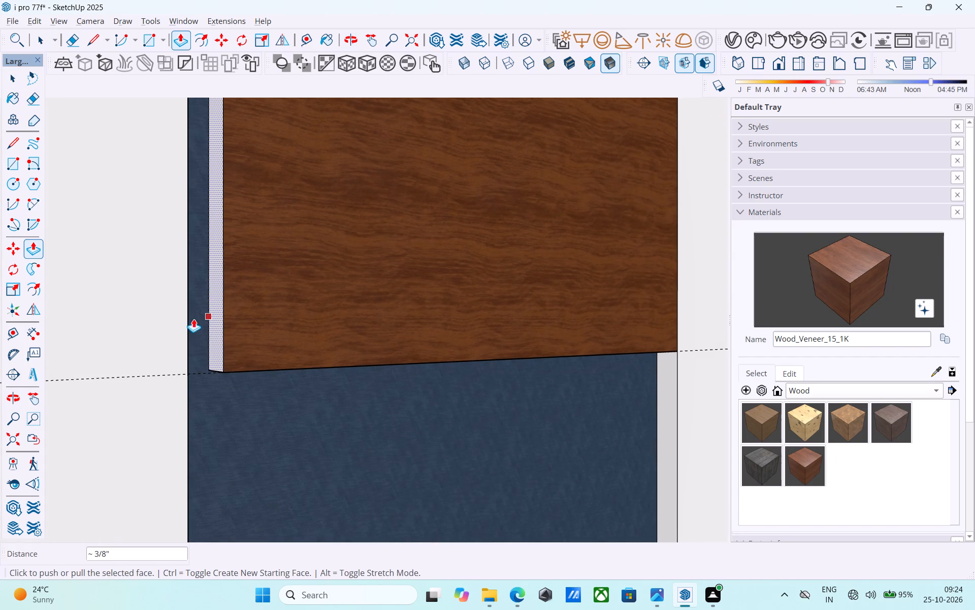
click(220, 317)
click(165, 323)
key(space)
scroll(172, 332, down, 3)
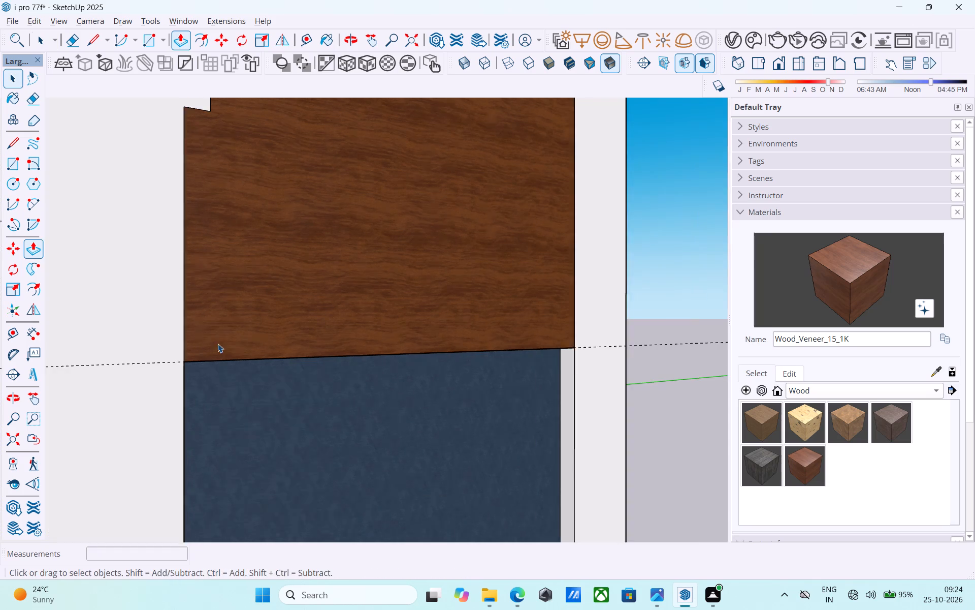
Erase the short dividing edges across the underside of the wood panel.
scroll(218, 344, down, 3)
middle_drag(283, 377, 197, 213)
scroll(265, 321, up, 4)
middle_drag(248, 329, 212, 298)
key(e)
scroll(255, 362, up, 4)
drag(253, 384, 242, 386)
middle_drag(330, 413, 282, 275)
scroll(308, 291, up, 3)
drag(280, 243, 267, 242)
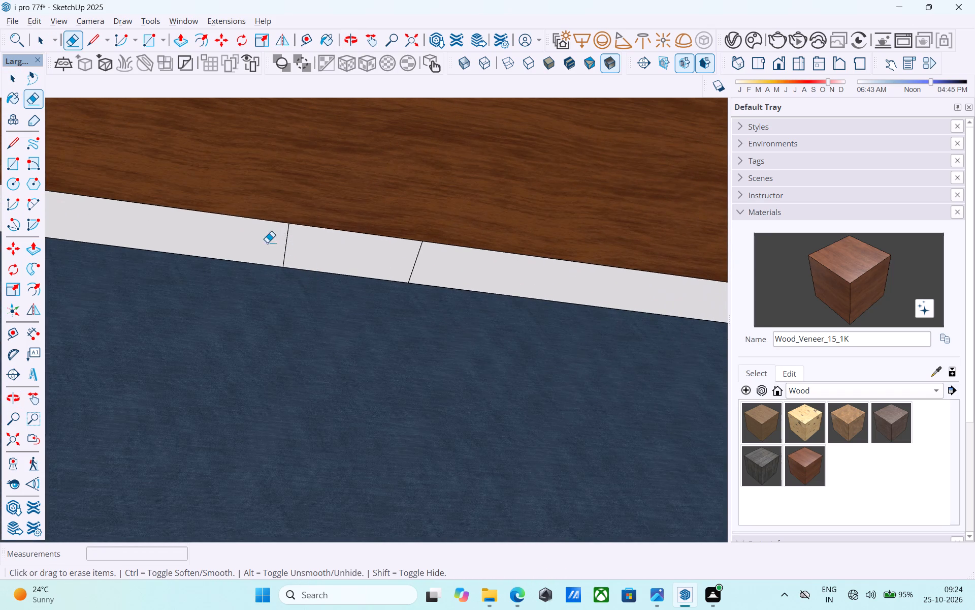
drag(267, 242, 368, 258)
drag(405, 268, 464, 272)
Push/Pull the wood panel's underside 7' down to the ground to cover the remaining blue recess.
scroll(347, 284, down, 16)
middle_drag(359, 331, 328, 315)
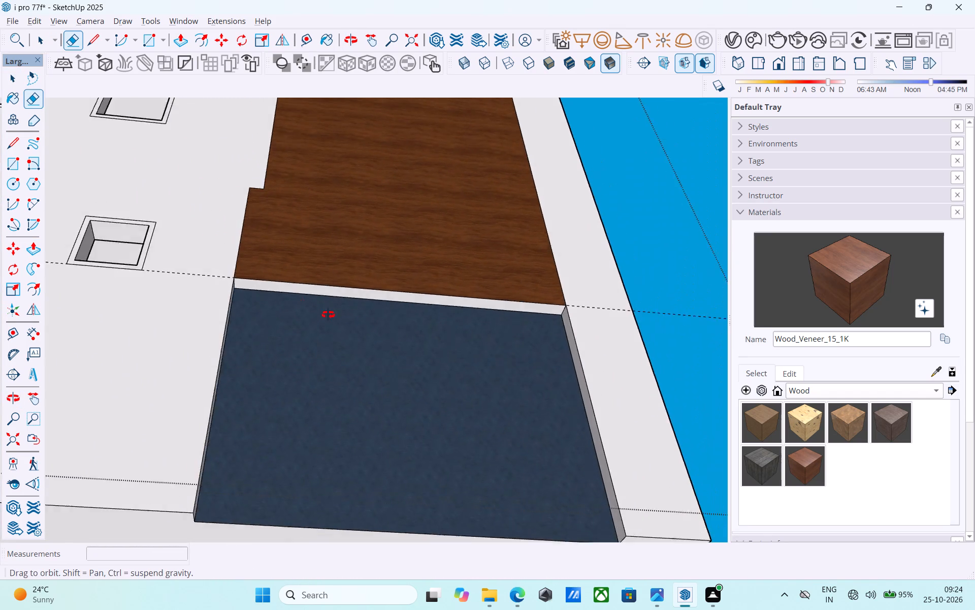
middle_drag(328, 315, 209, 299)
scroll(231, 261, down, 5)
middle_drag(288, 330, 282, 339)
scroll(284, 335, up, 13)
key(space)
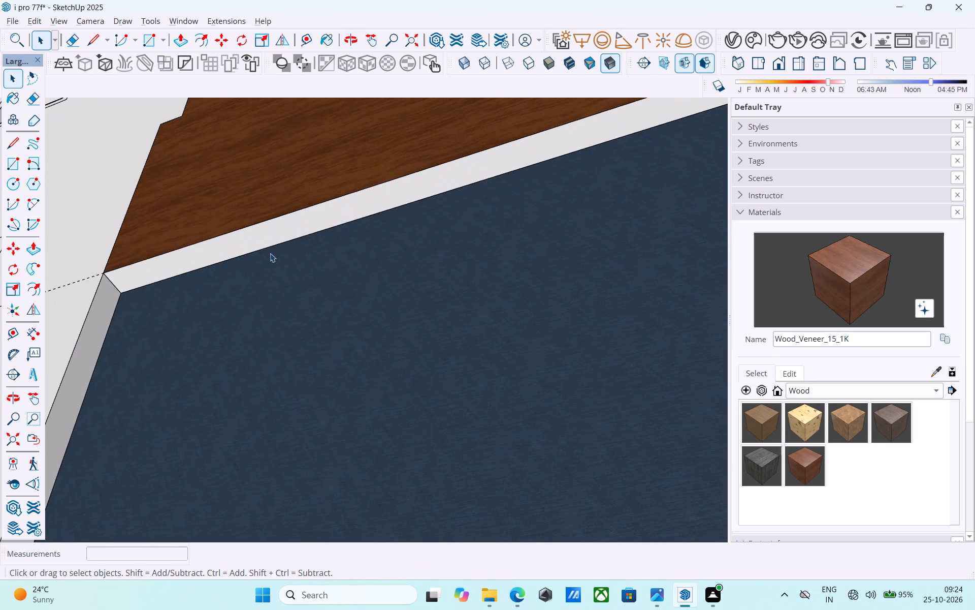
click(272, 240)
key(p)
click(275, 237)
scroll(281, 282, down, 2)
scroll(281, 282, up, 1)
scroll(281, 282, down, 2)
scroll(281, 282, up, 1)
scroll(281, 282, down, 6)
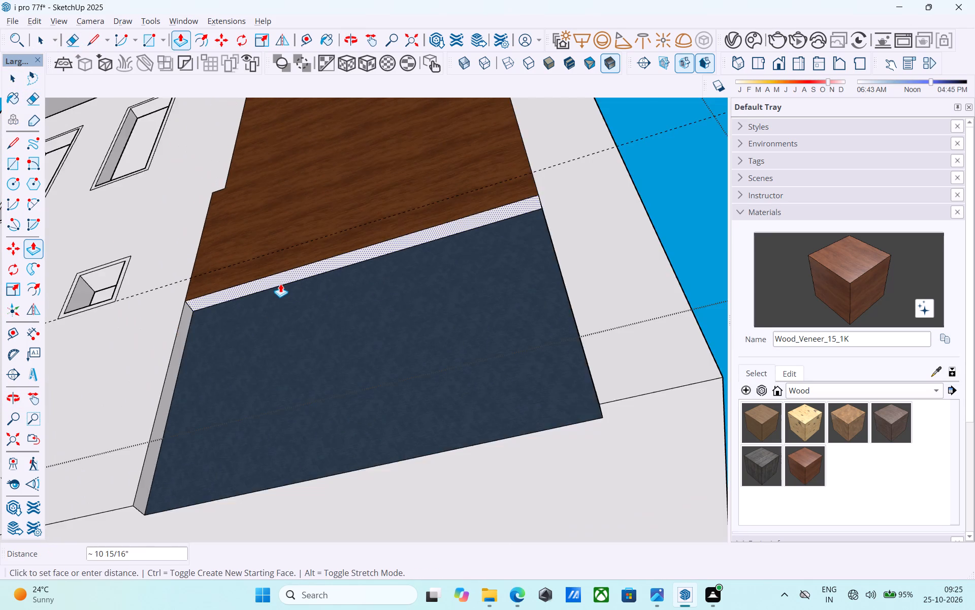
scroll(280, 284, down, 5)
middle_drag(274, 303, 235, 538)
scroll(220, 367, up, 2)
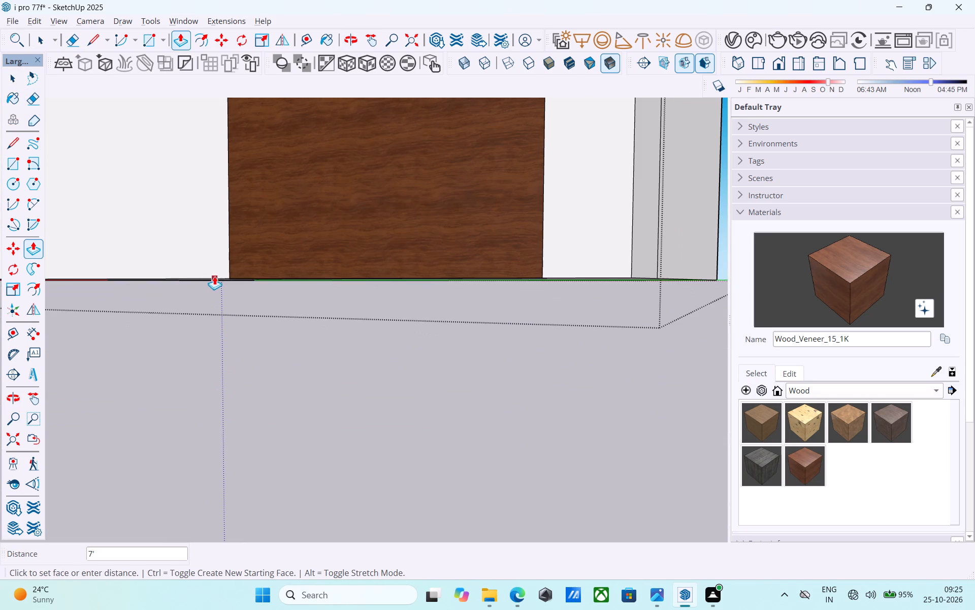
click(214, 276)
Paint the full-height wood panel with the Default material from the In Model collection.
scroll(233, 298, down, 12)
middle_drag(260, 332, 392, 475)
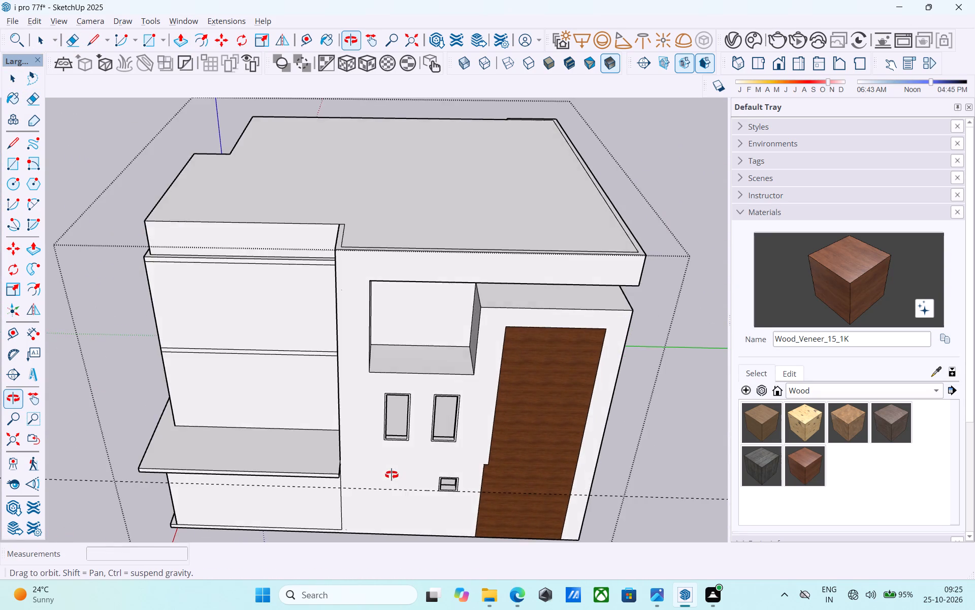
middle_drag(392, 475, 326, 393)
scroll(362, 346, up, 13)
middle_drag(375, 298, 255, 377)
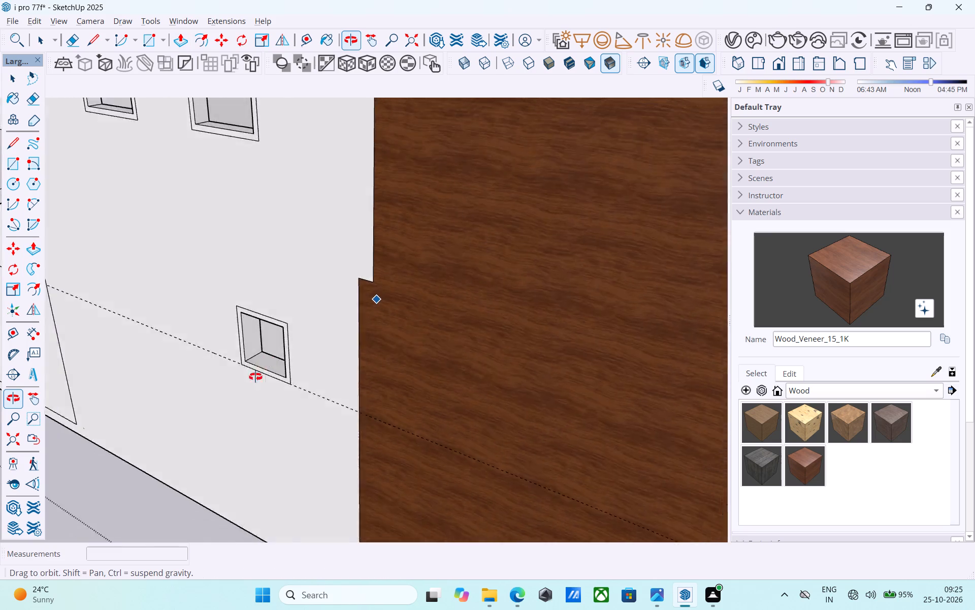
middle_drag(255, 377, 483, 344)
scroll(481, 321, down, 6)
shift+middle_drag(466, 326, 409, 396)
click(813, 390)
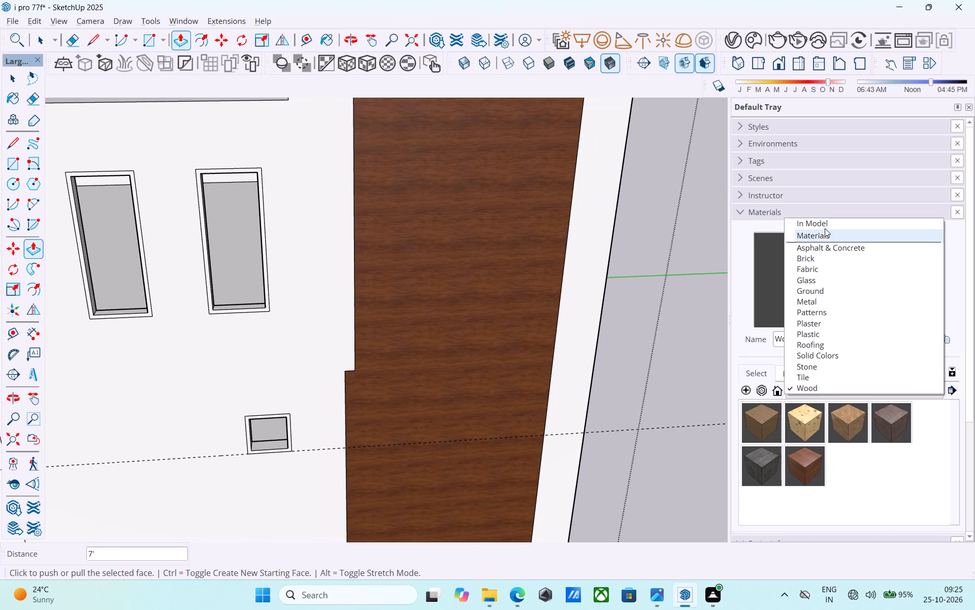
click(823, 225)
click(763, 419)
click(482, 356)
Erase the panel's remaining outline edges so it merges with the surrounding front wall.
scroll(450, 365, down, 6)
middle_drag(438, 381, 427, 376)
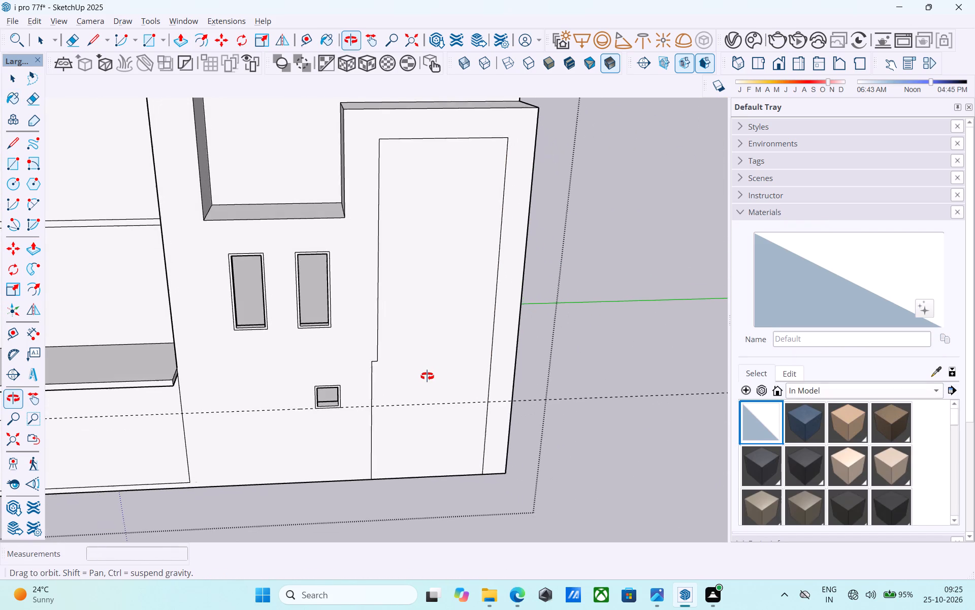
middle_drag(427, 376, 427, 376)
scroll(428, 364, down, 5)
shift+middle_drag(426, 361, 418, 389)
key(e)
drag(406, 373, 385, 373)
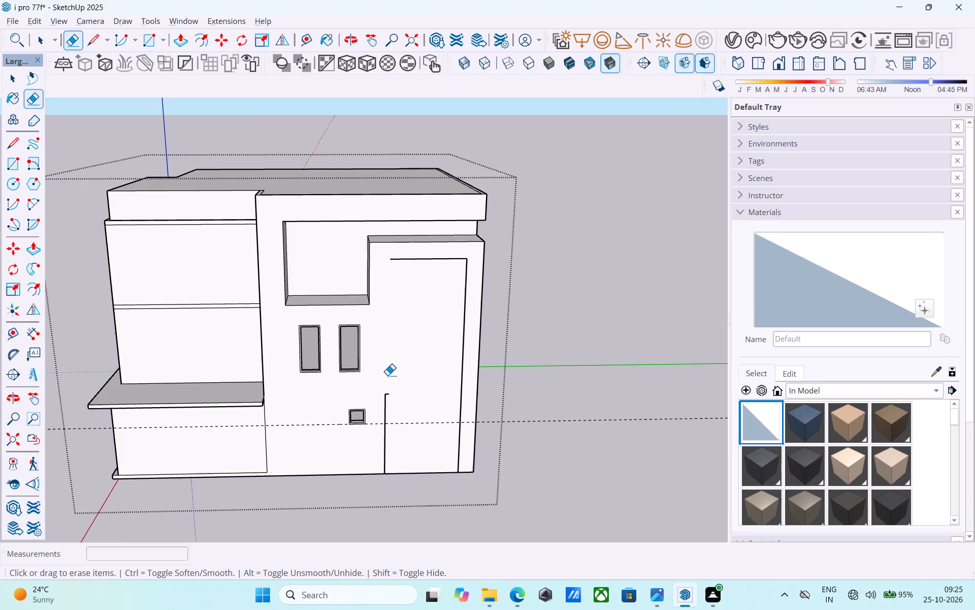
drag(383, 384, 399, 412)
click(388, 395)
drag(387, 398, 397, 401)
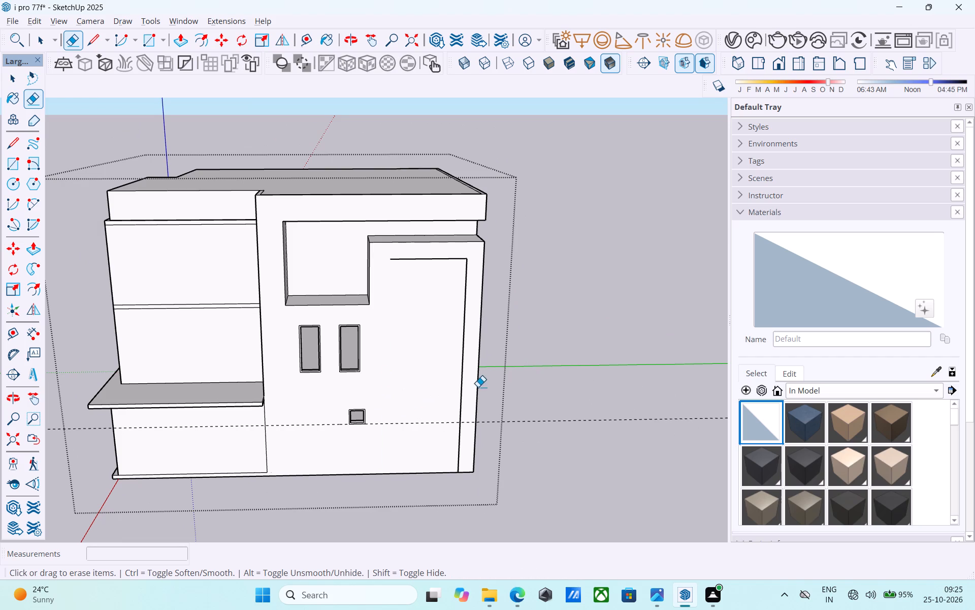
click(468, 376)
drag(463, 310, 468, 310)
click(454, 260)
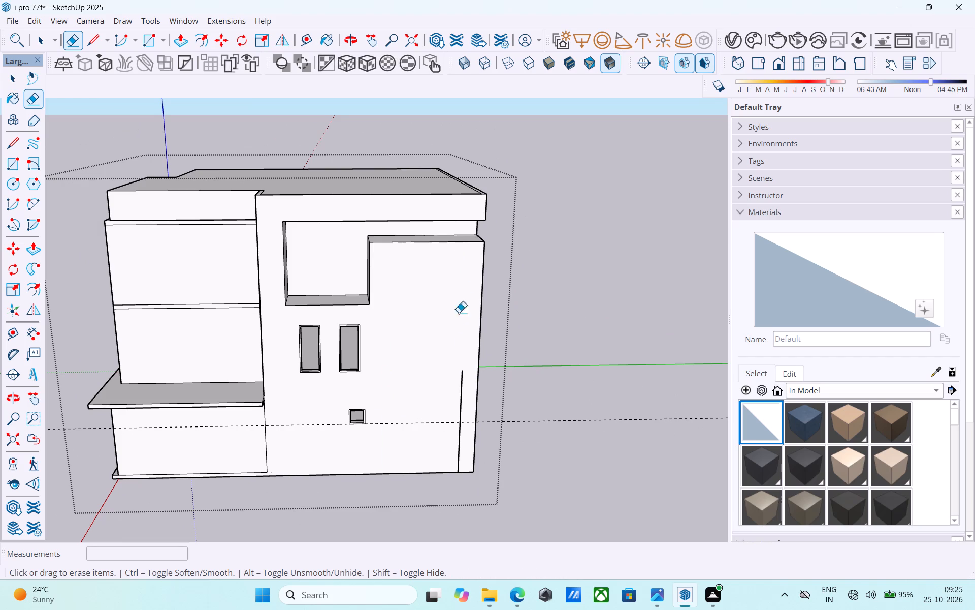
drag(459, 374, 467, 378)
key(space)
Erase the lower vertical edge on the side wall where the front projection meets the main building.
middle_drag(433, 353, 432, 400)
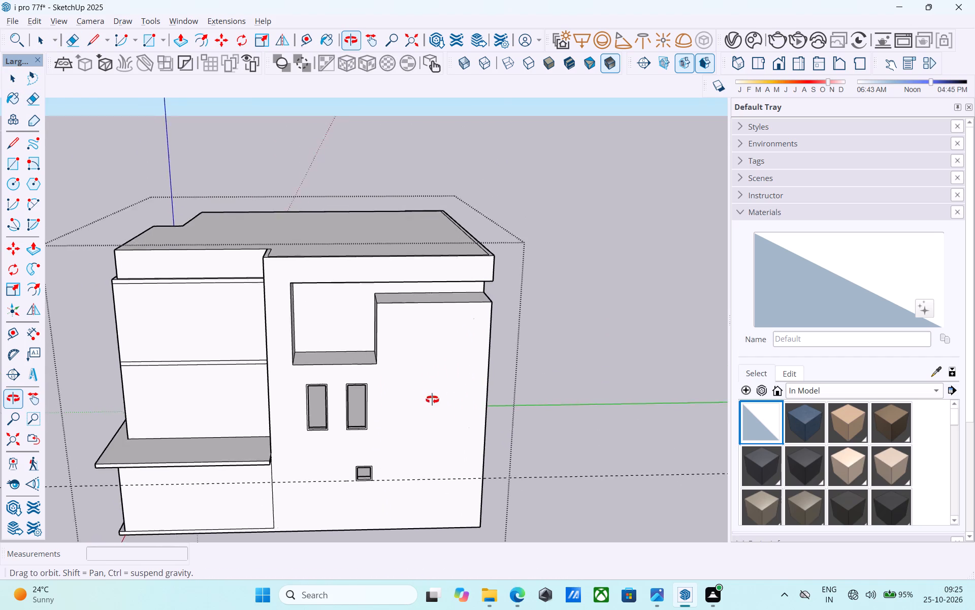
middle_drag(432, 400, 306, 399)
scroll(306, 399, up, 3)
key(e)
drag(342, 391, 367, 384)
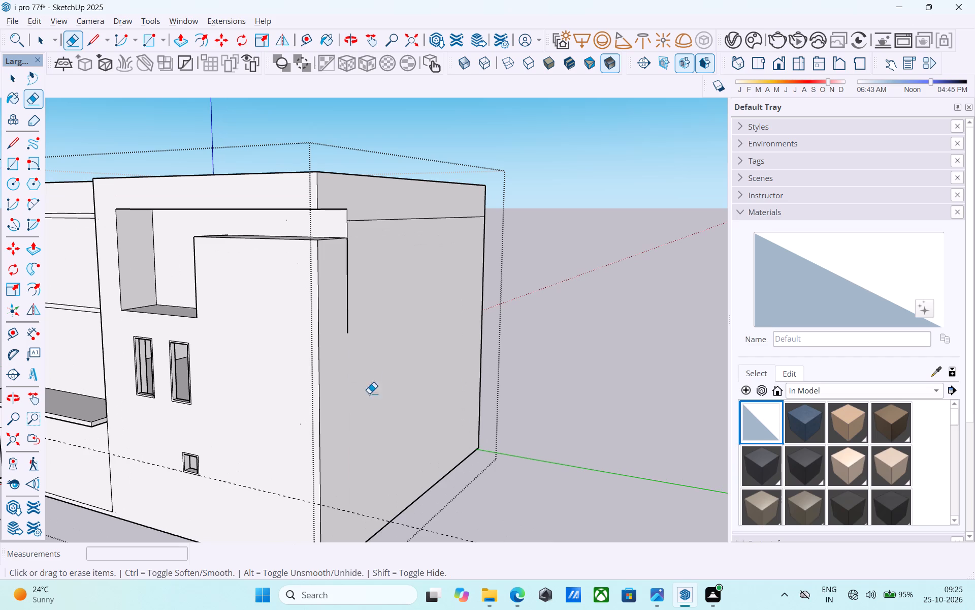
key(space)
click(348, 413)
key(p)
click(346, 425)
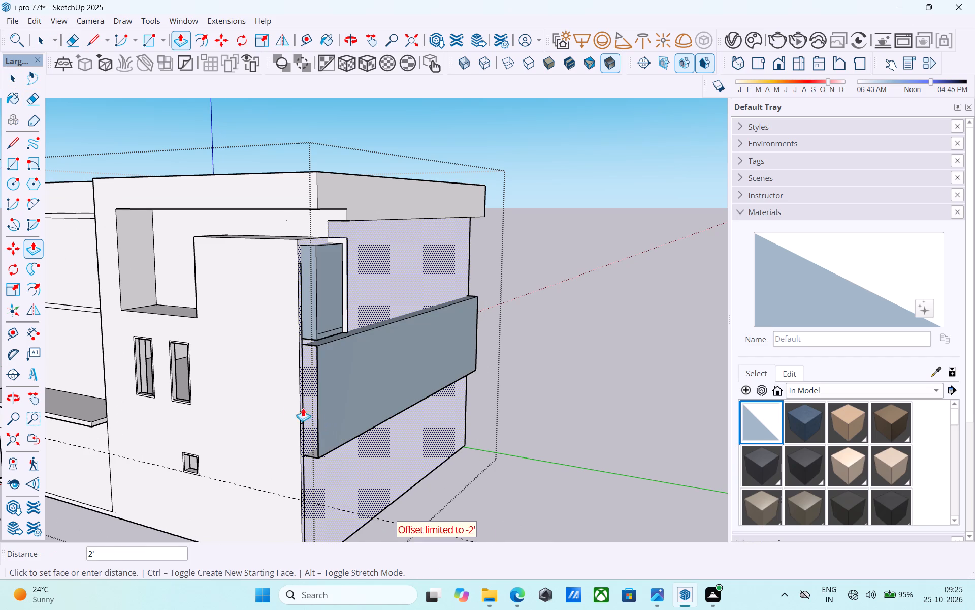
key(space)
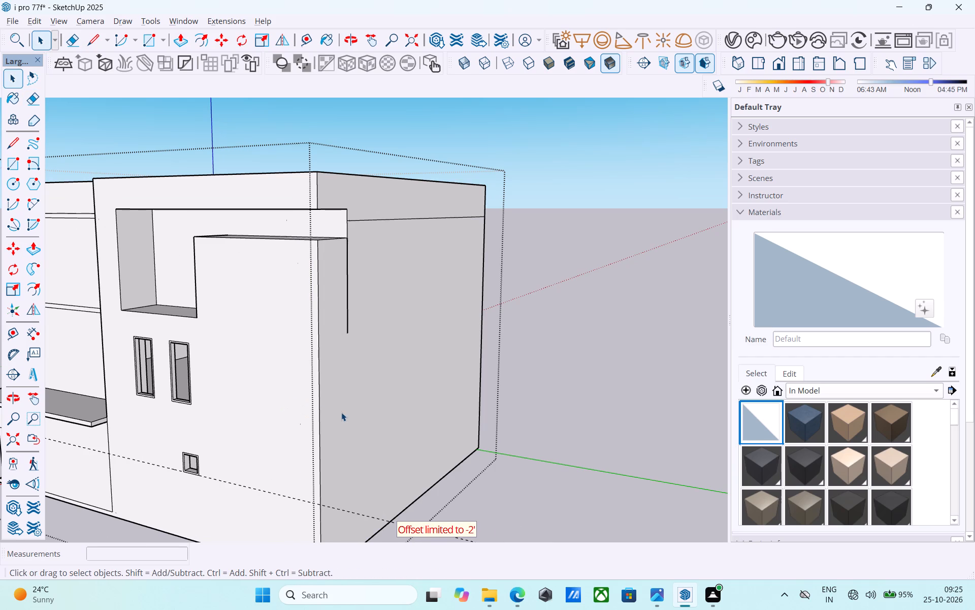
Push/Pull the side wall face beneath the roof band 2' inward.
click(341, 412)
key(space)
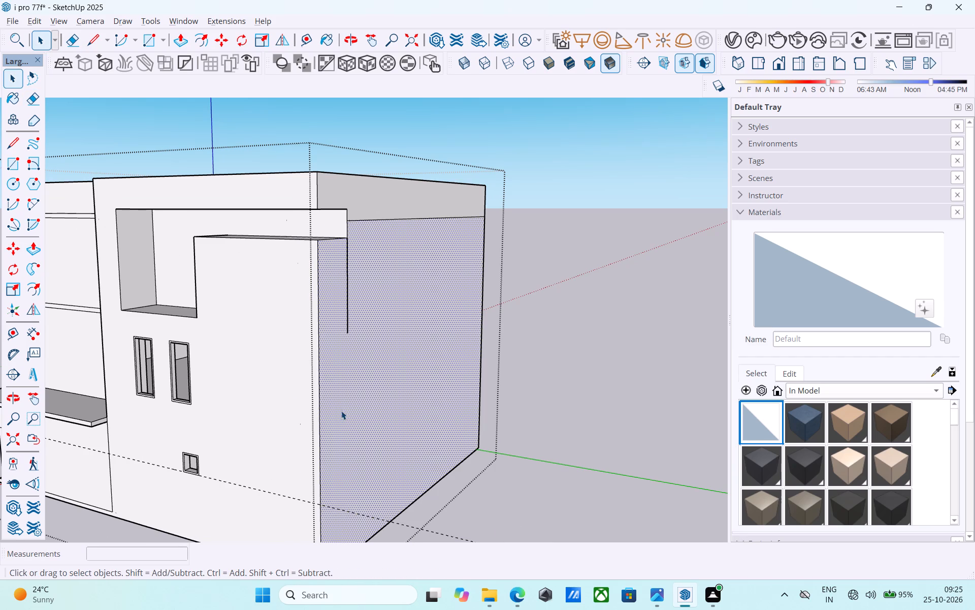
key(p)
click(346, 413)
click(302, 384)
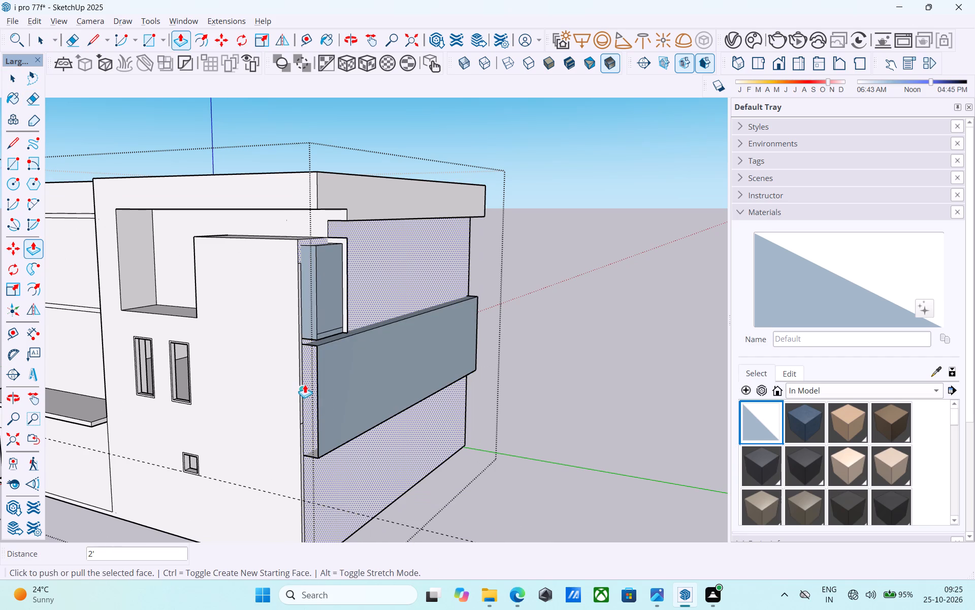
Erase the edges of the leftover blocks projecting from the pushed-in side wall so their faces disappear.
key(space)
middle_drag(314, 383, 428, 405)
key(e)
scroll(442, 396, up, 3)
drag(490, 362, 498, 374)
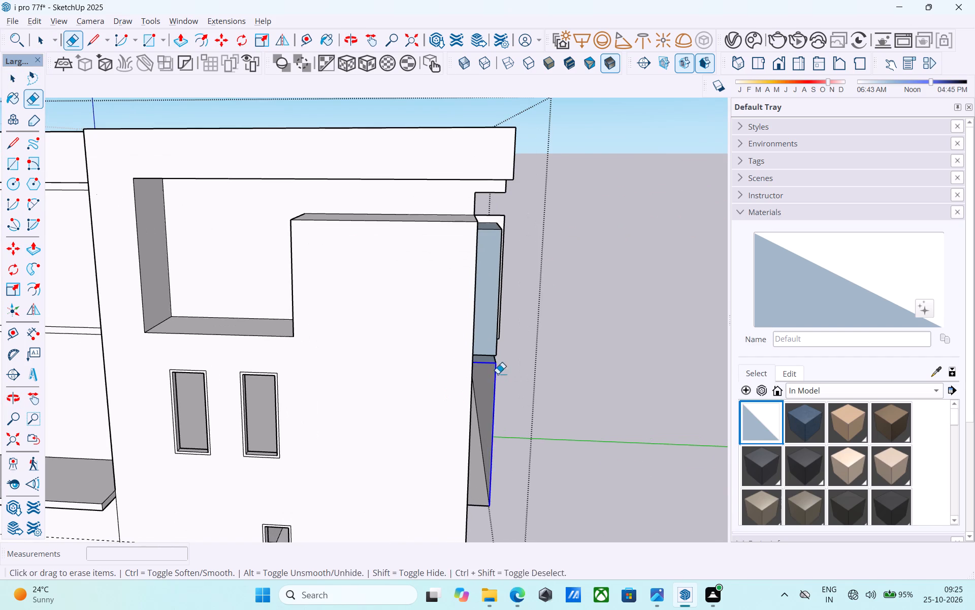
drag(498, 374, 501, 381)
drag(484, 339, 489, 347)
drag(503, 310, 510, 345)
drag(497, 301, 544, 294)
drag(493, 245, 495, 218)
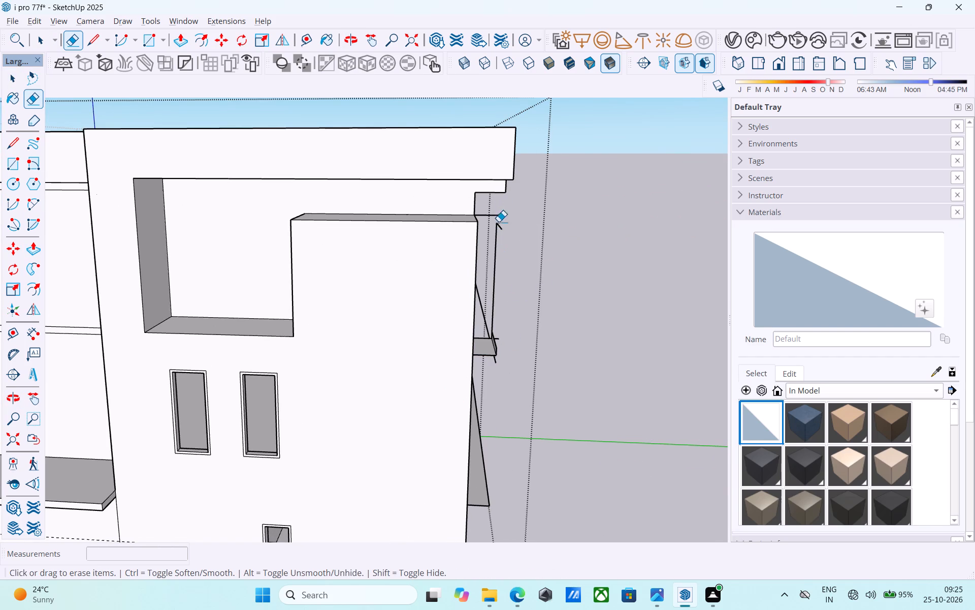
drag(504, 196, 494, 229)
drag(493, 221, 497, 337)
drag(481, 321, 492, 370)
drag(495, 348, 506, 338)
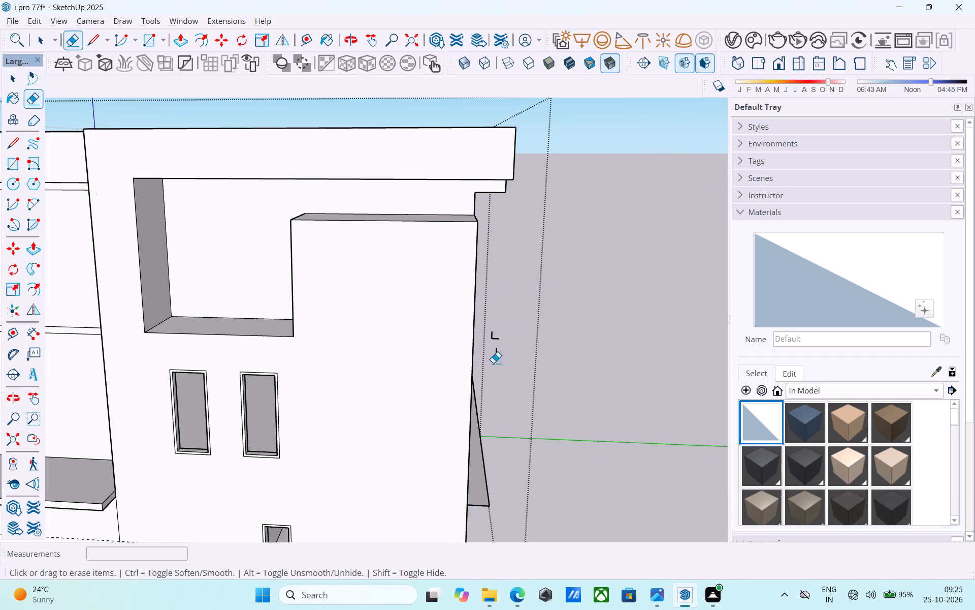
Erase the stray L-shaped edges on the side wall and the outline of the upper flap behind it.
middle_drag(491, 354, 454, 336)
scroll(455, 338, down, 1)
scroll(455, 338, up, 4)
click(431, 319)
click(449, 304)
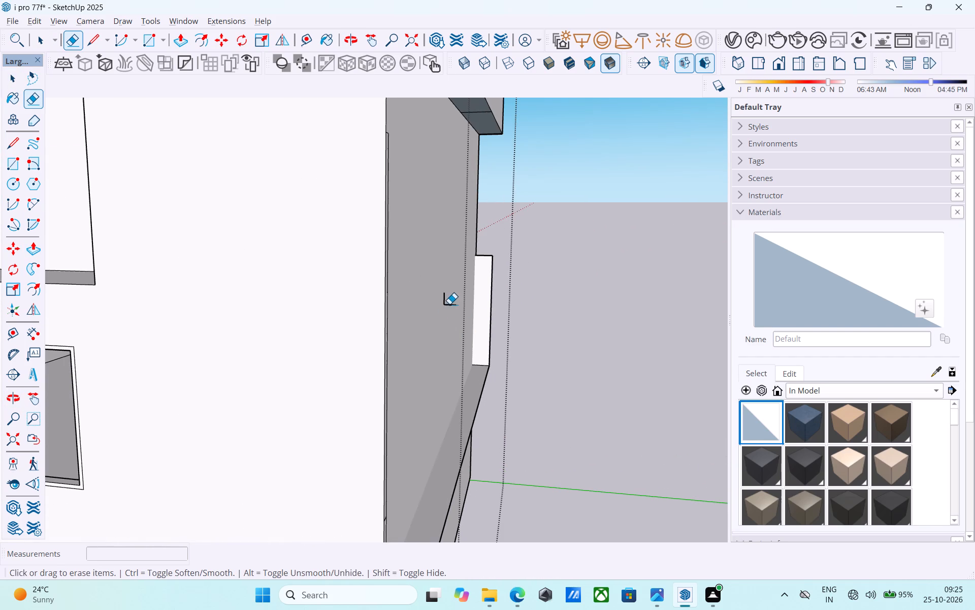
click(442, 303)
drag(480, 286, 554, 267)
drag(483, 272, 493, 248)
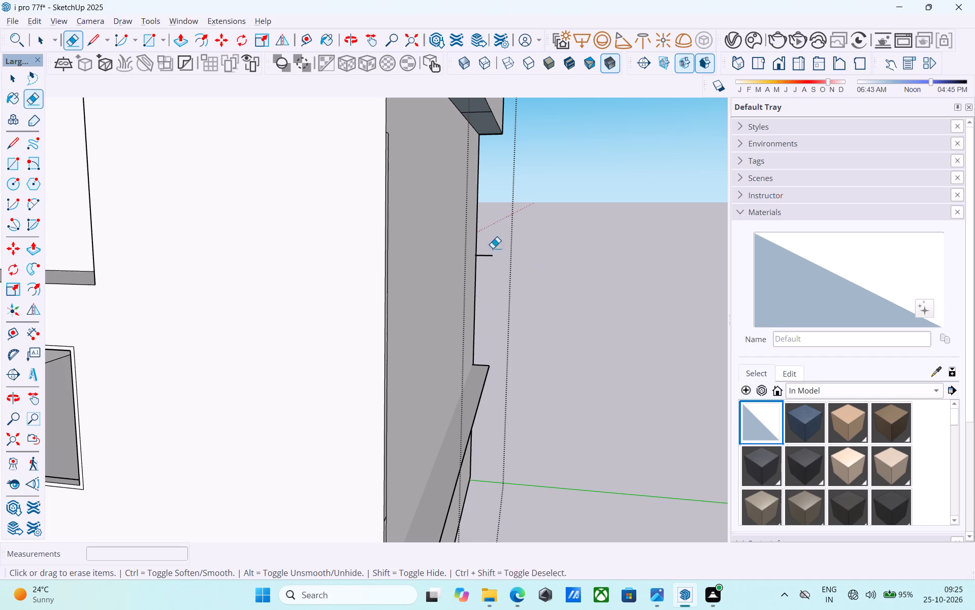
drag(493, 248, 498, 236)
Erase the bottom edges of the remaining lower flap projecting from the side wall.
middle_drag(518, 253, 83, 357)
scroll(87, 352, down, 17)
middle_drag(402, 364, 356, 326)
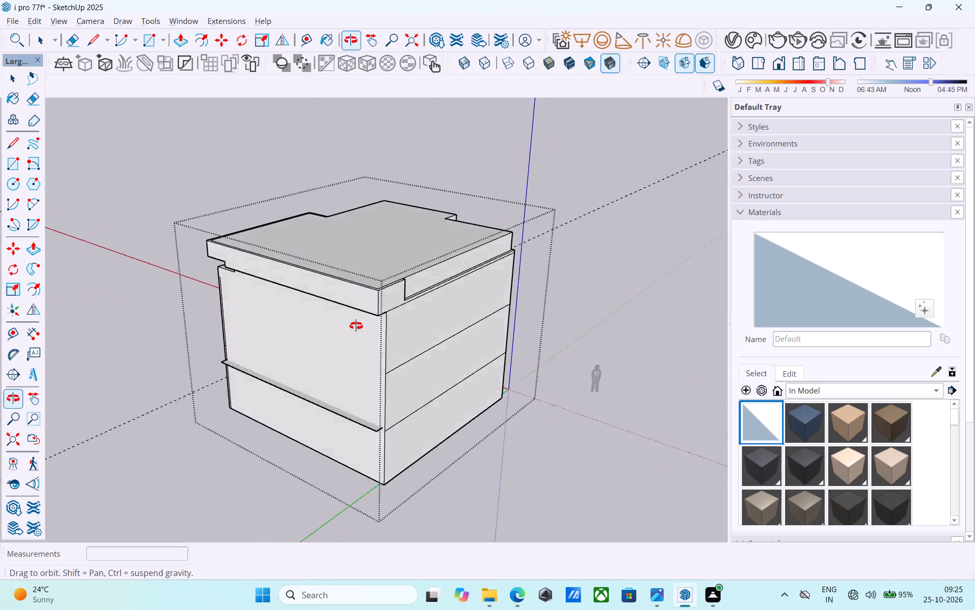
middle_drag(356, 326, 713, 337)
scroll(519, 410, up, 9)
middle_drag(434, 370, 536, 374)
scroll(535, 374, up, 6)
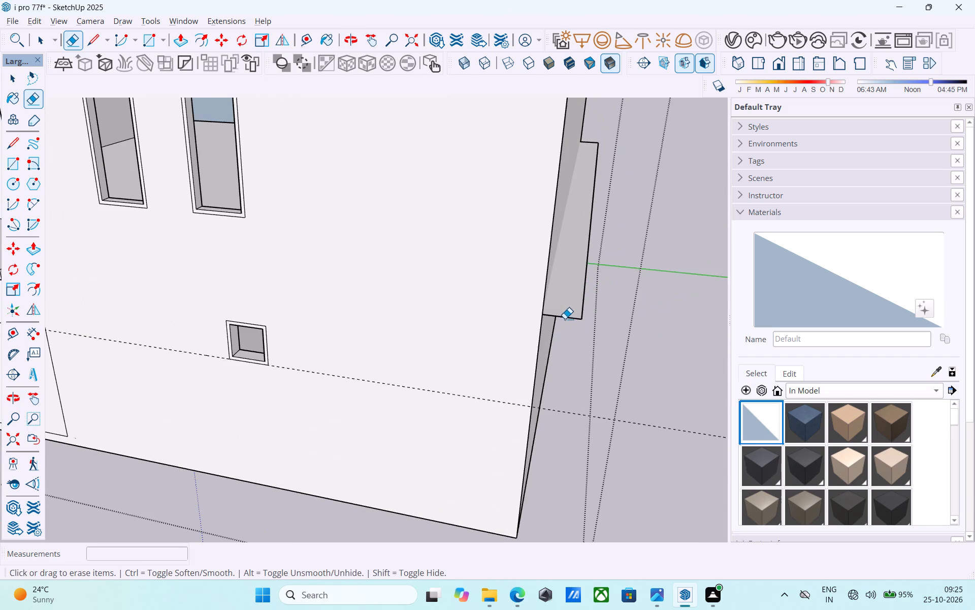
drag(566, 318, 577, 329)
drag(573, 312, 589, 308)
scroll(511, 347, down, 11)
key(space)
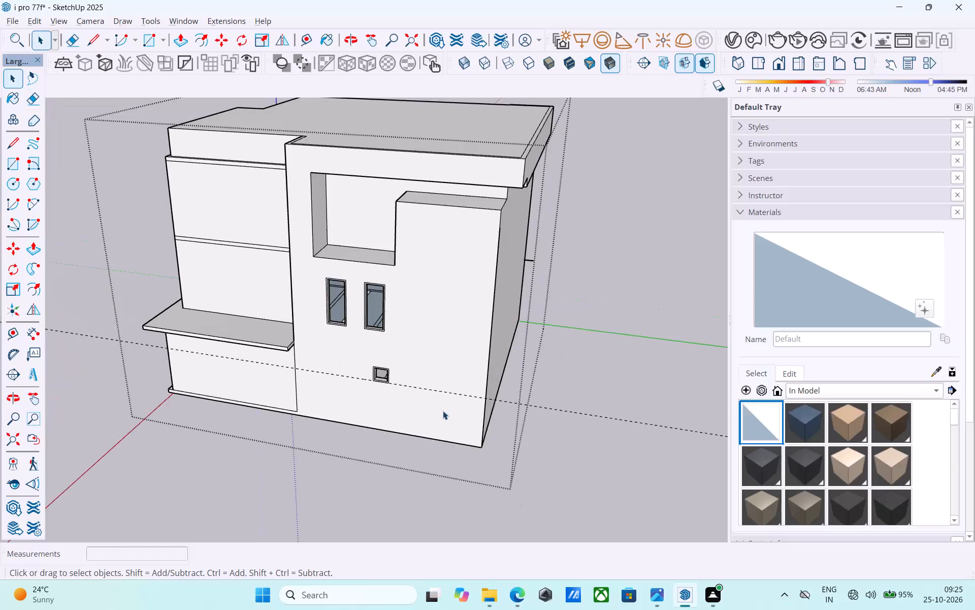
Select the entire building with a window around it and delete it from the model.
middle_drag(450, 402, 485, 351)
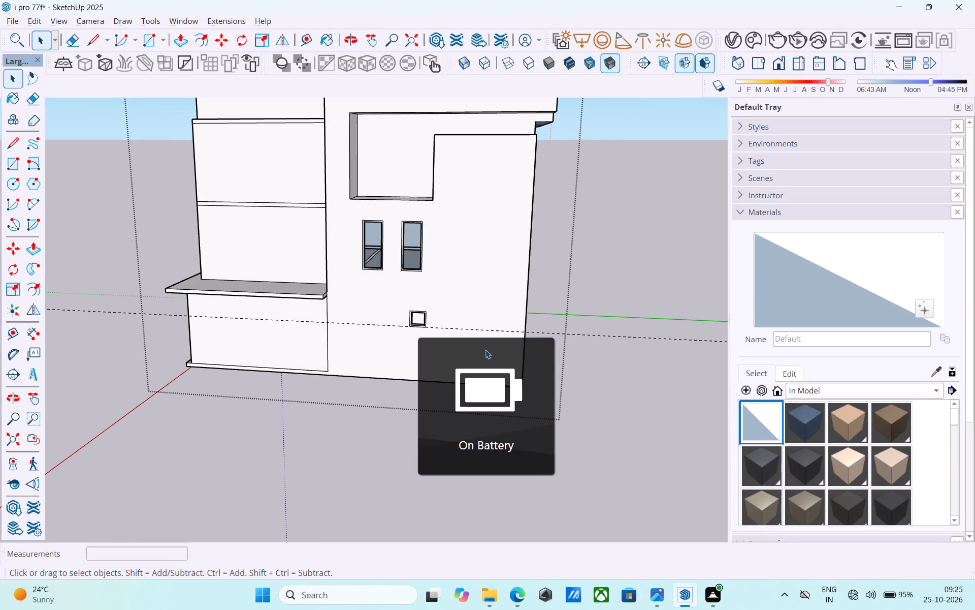
shift+middle_drag(482, 348, 468, 392)
scroll(370, 362, down, 3)
shift+middle_drag(351, 371, 294, 389)
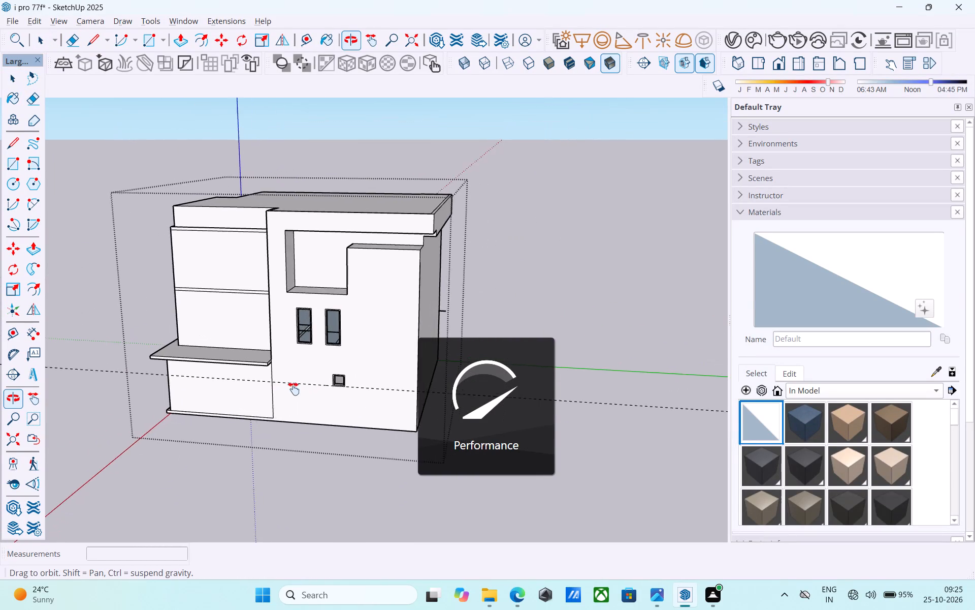
shift+middle_drag(294, 389, 308, 398)
scroll(310, 398, down, 3)
key(e)
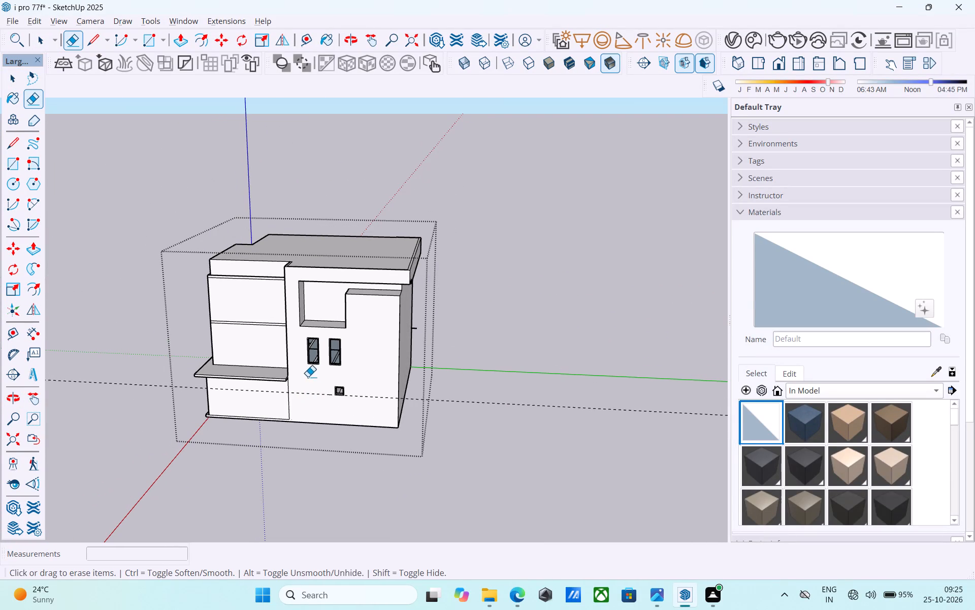
key(space)
click(480, 352)
drag(448, 471, 145, 177)
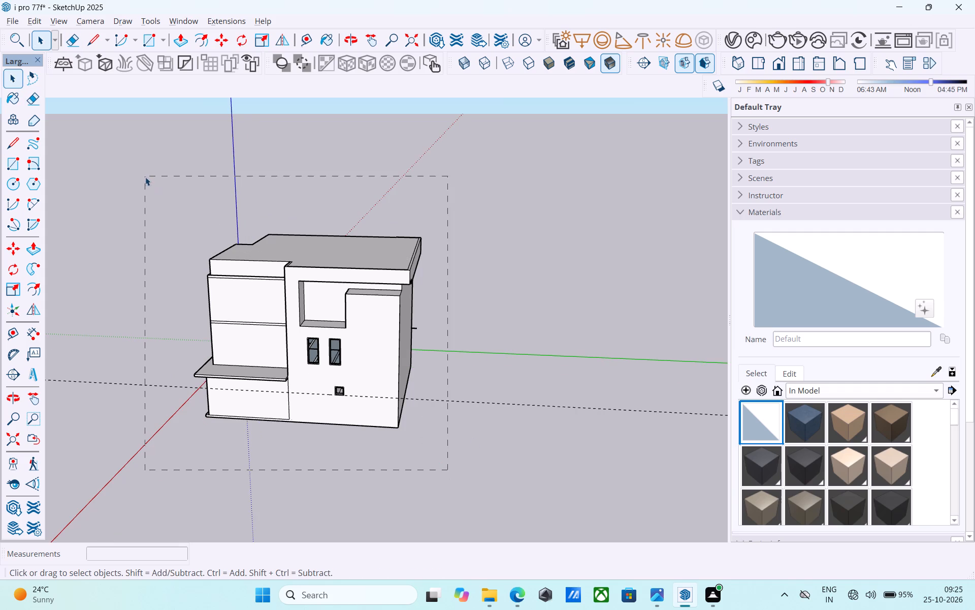
drag(145, 177, 154, 179)
key(Delete)
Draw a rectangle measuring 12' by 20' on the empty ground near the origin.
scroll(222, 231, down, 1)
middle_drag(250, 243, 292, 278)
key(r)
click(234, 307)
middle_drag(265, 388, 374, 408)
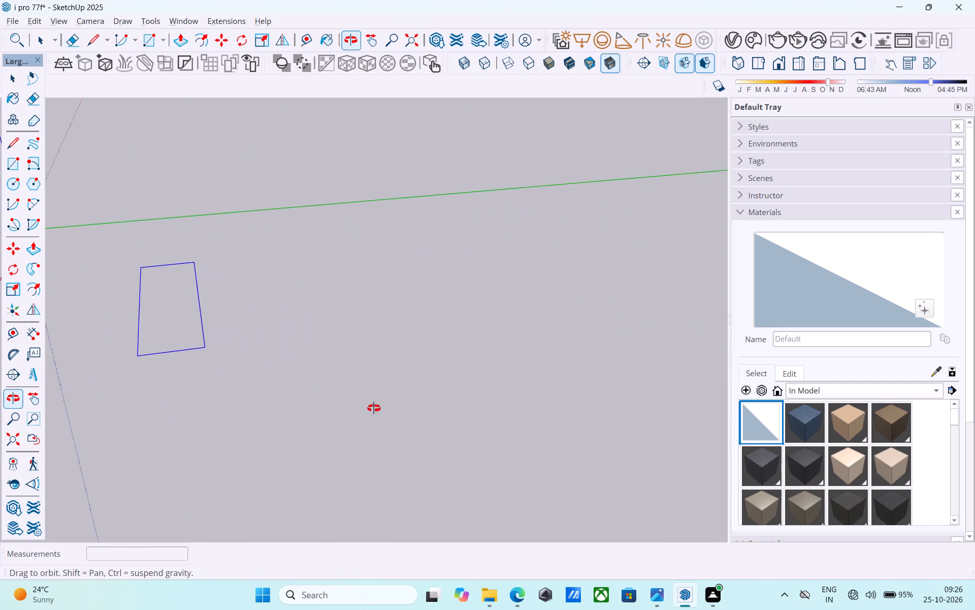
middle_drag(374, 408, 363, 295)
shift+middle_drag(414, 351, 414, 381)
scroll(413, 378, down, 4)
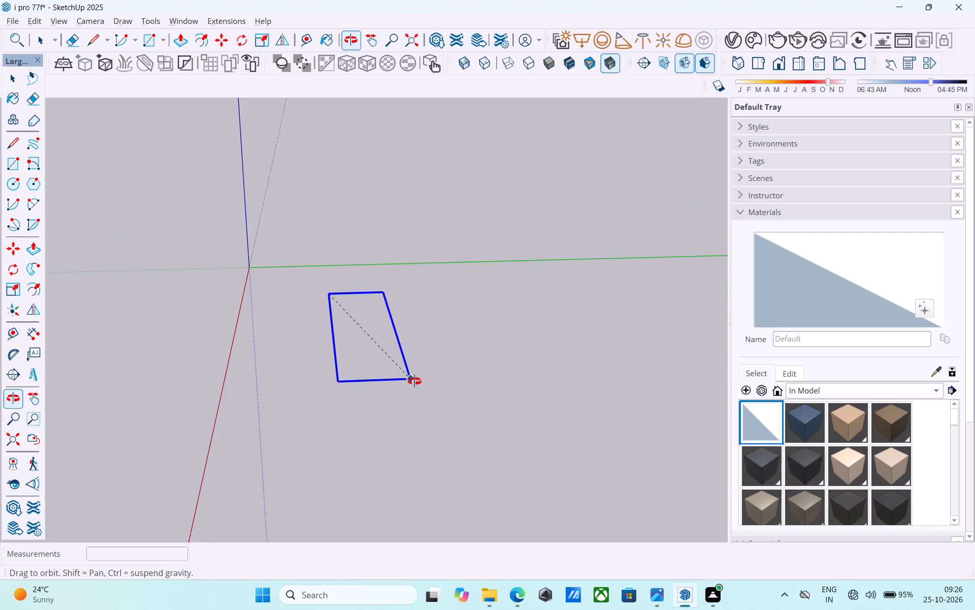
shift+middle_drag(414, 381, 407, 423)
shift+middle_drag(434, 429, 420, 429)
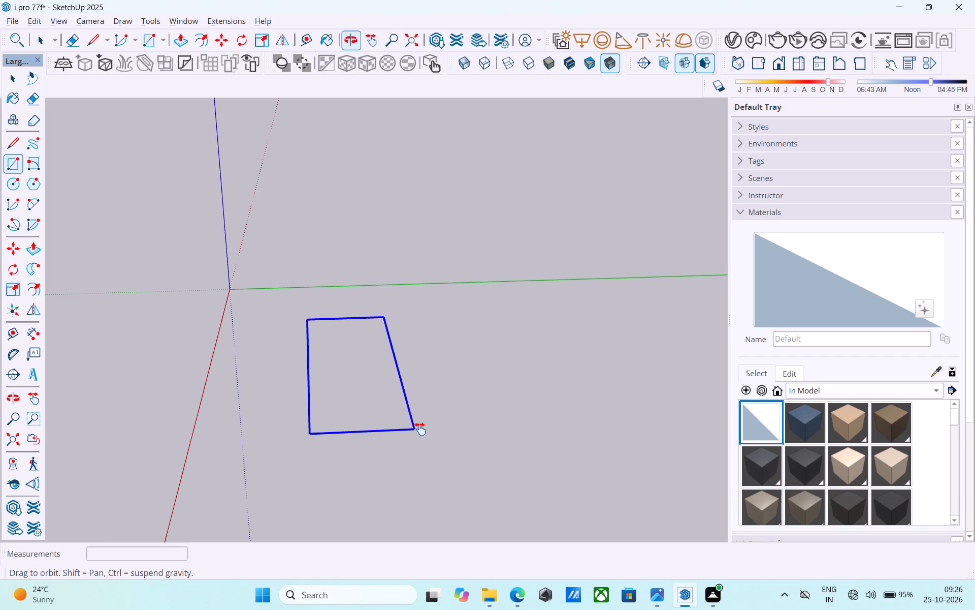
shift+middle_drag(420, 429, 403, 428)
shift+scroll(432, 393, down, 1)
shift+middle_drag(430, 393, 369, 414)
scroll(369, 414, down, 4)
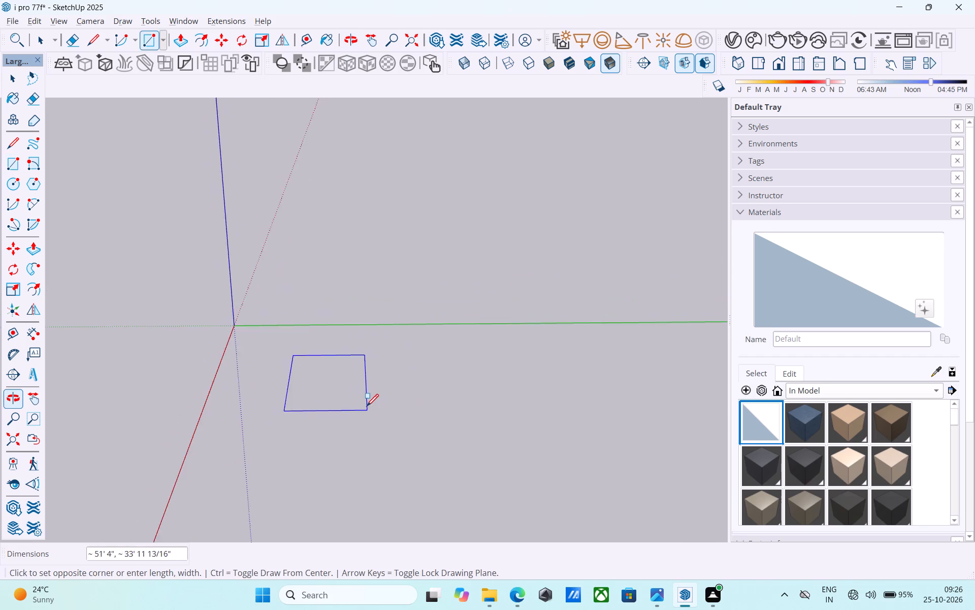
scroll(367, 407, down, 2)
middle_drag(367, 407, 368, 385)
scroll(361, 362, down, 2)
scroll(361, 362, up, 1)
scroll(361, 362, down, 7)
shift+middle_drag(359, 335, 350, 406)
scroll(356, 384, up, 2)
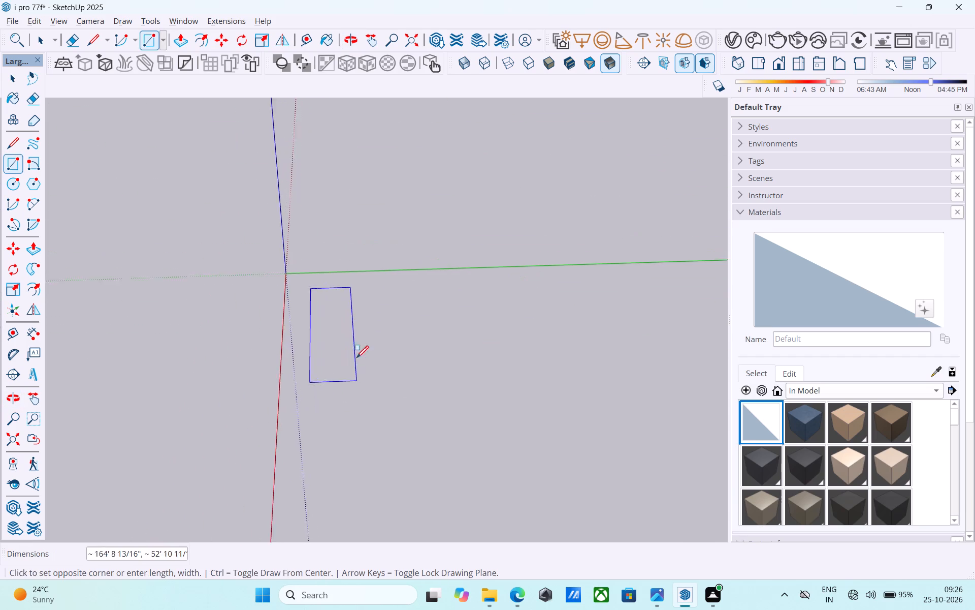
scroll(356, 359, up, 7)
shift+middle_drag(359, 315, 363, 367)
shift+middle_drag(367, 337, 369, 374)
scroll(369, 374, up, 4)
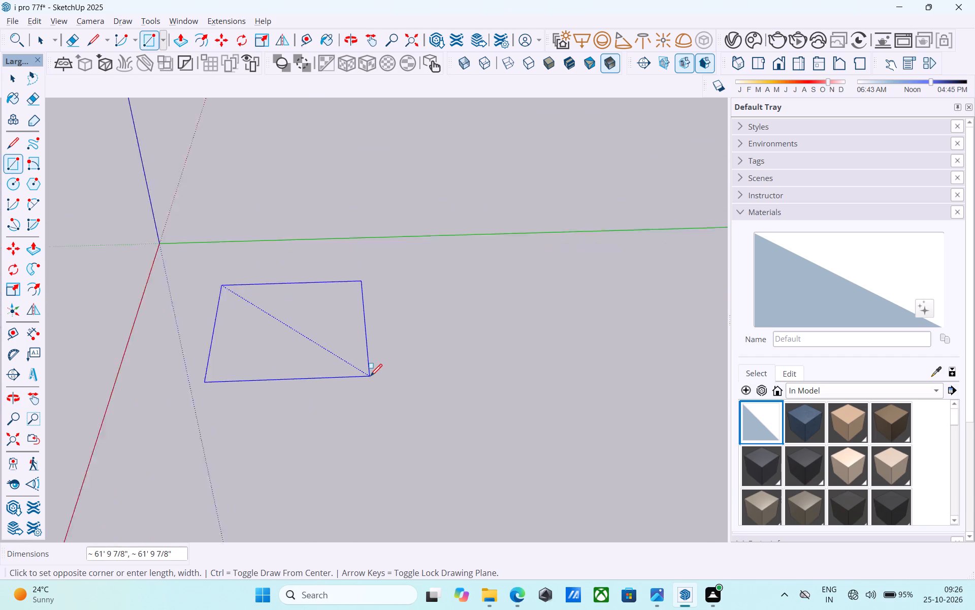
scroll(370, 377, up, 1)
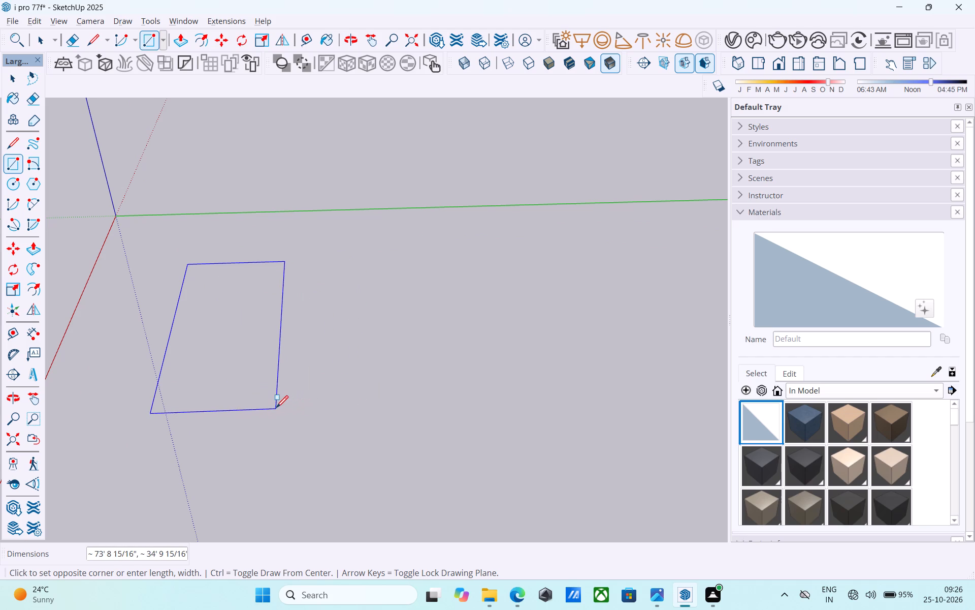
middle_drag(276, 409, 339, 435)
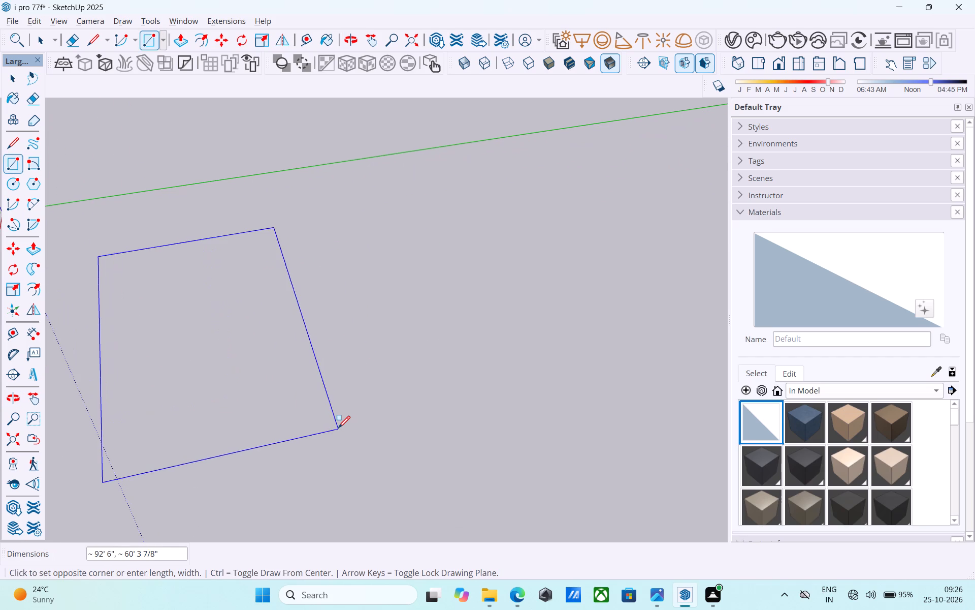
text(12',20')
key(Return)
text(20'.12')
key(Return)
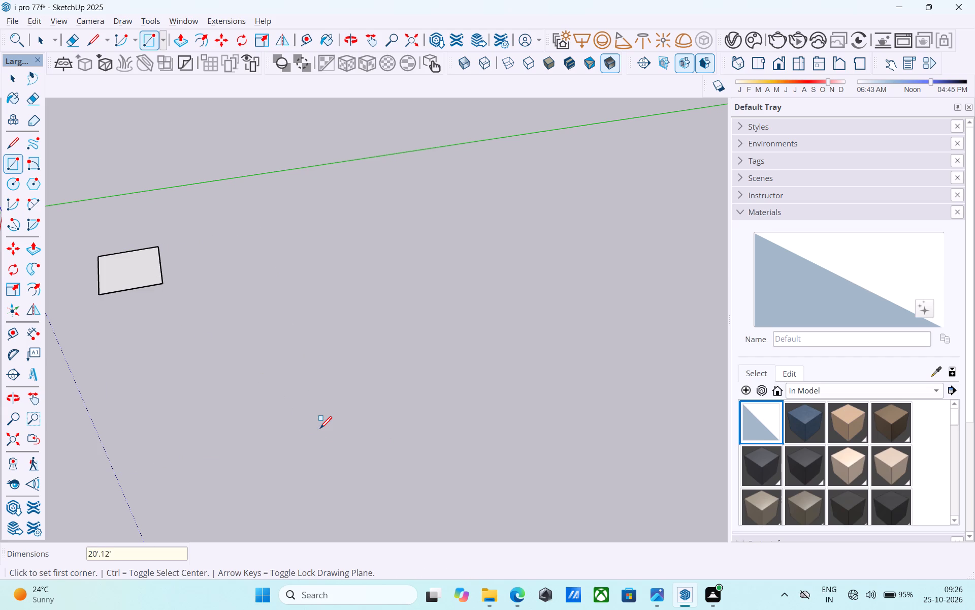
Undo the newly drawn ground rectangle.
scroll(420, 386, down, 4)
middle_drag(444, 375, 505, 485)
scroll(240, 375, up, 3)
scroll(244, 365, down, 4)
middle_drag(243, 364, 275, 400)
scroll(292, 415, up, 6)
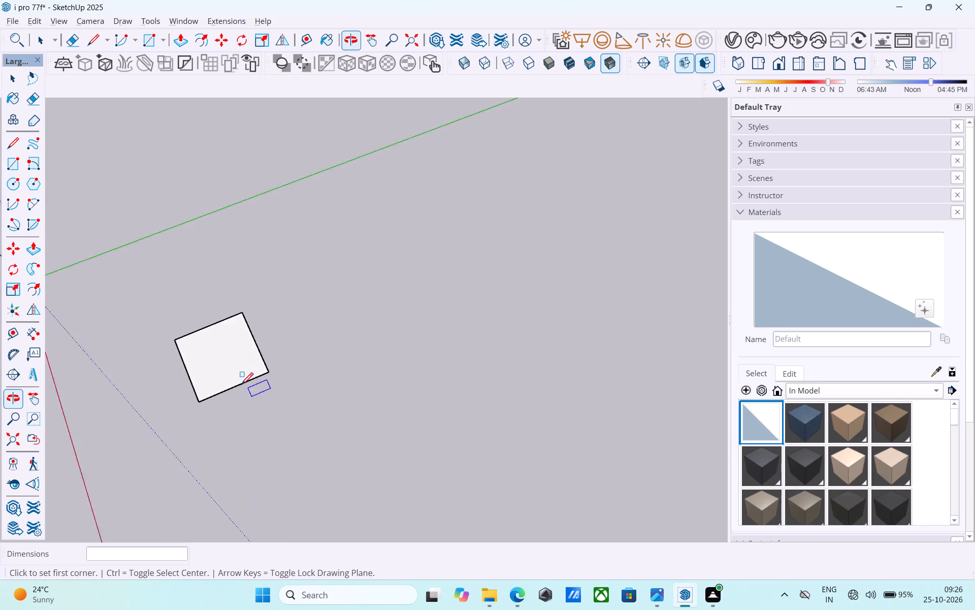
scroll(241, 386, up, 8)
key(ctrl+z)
Draw a rectangle on the ground near the origin and set its final dimensions to 20' by 12'.
key(space)
text(r)
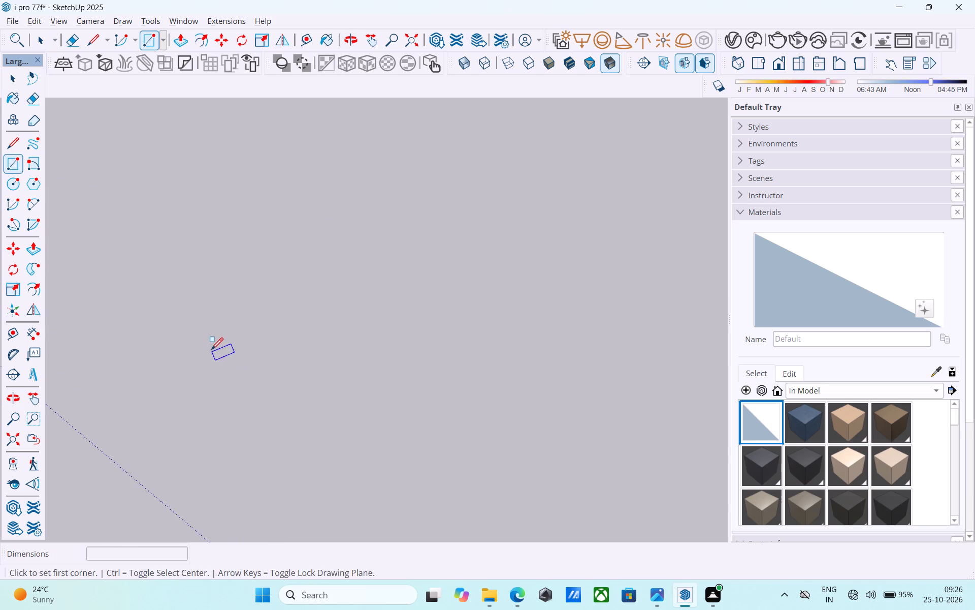
click(211, 351)
scroll(296, 387, down, 14)
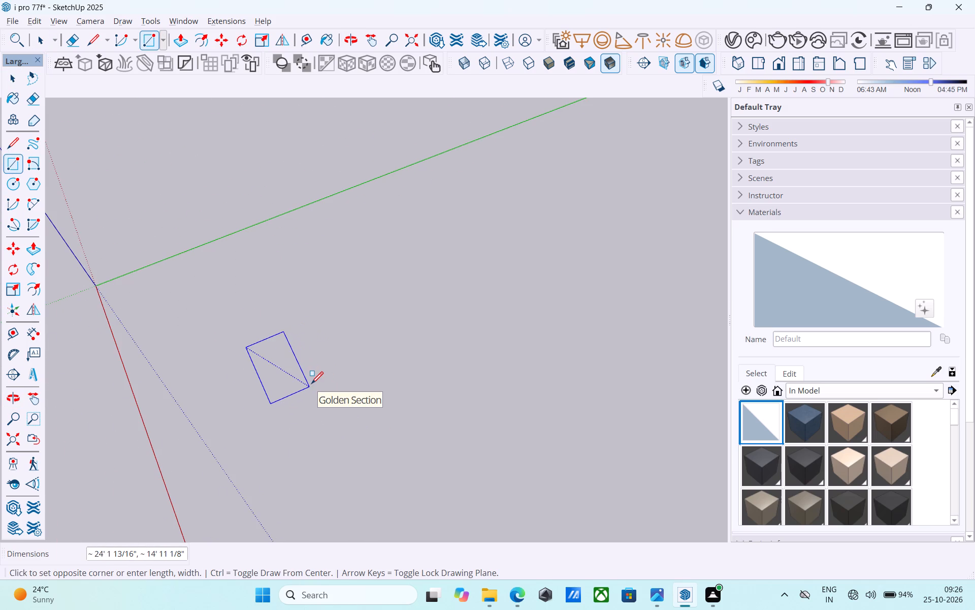
middle_drag(311, 385, 282, 376)
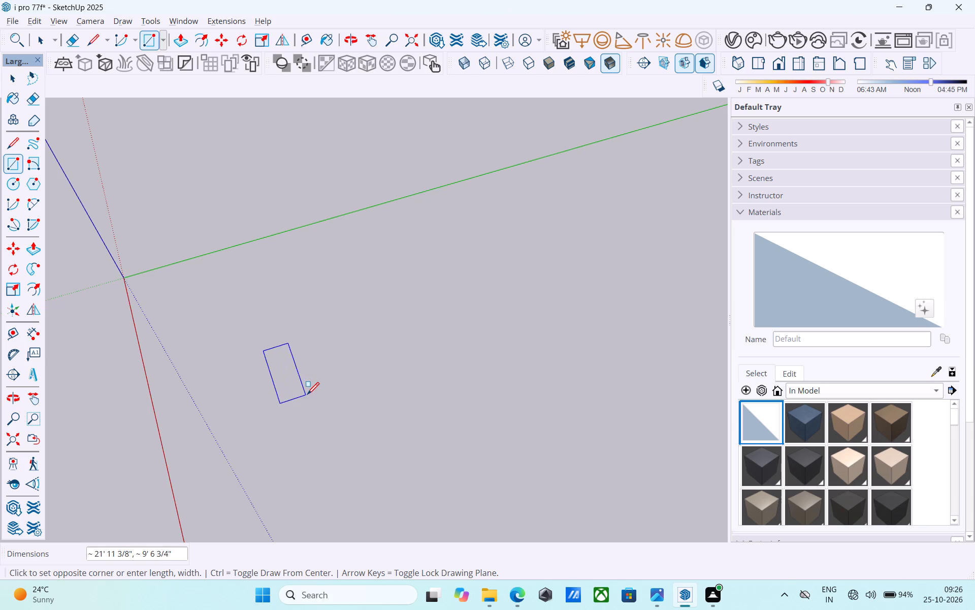
scroll(308, 396, up, 6)
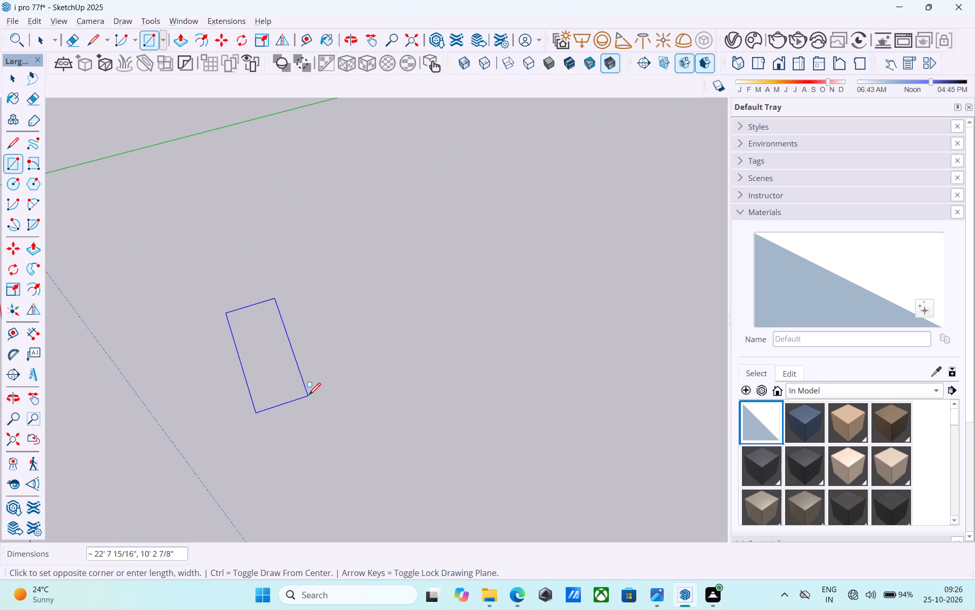
text(112',20')
key(Return)
text(12',20')
key(Return)
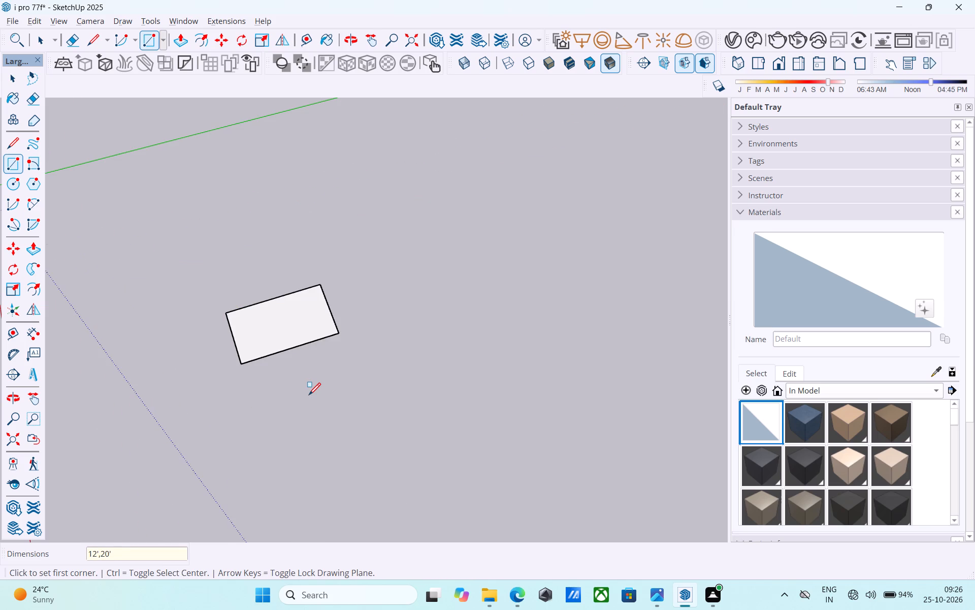
scroll(309, 396, up, 1)
middle_drag(309, 396, 349, 427)
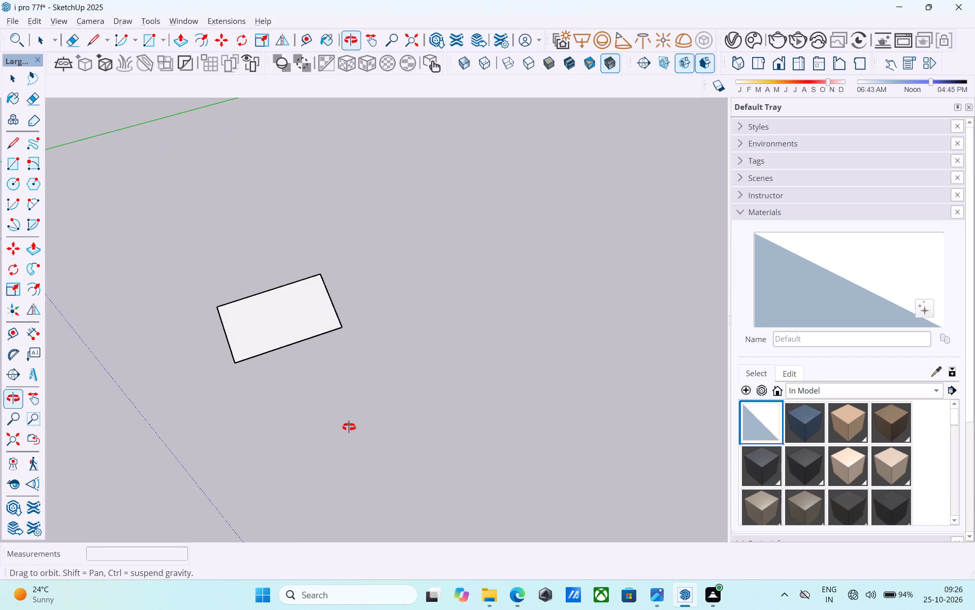
middle_drag(349, 427, 338, 368)
text(20',12')
key(Return)
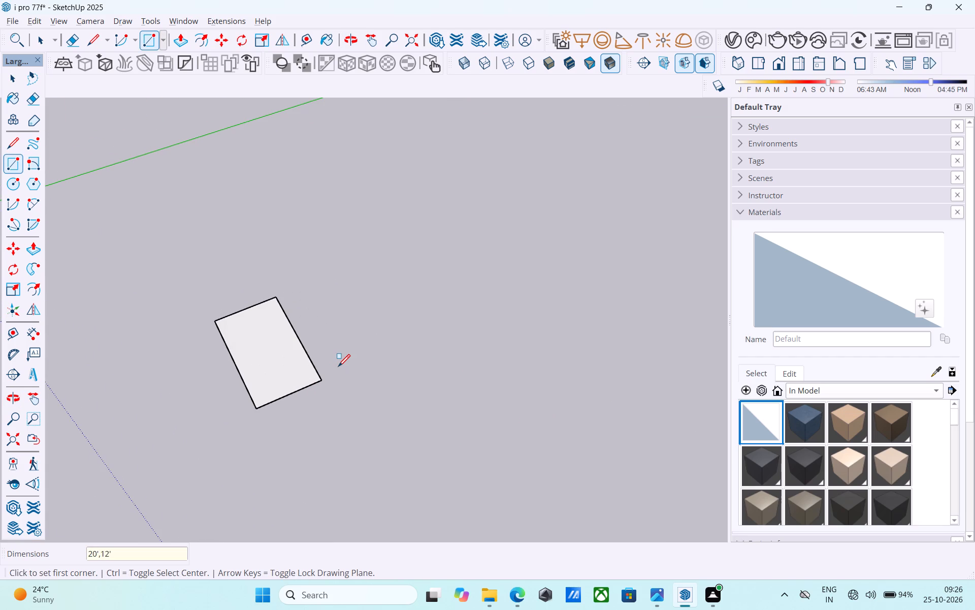
Offset the ground rectangle's outline 9" inward.
scroll(340, 372, down, 10)
middle_drag(329, 405, 209, 442)
scroll(269, 342, up, 5)
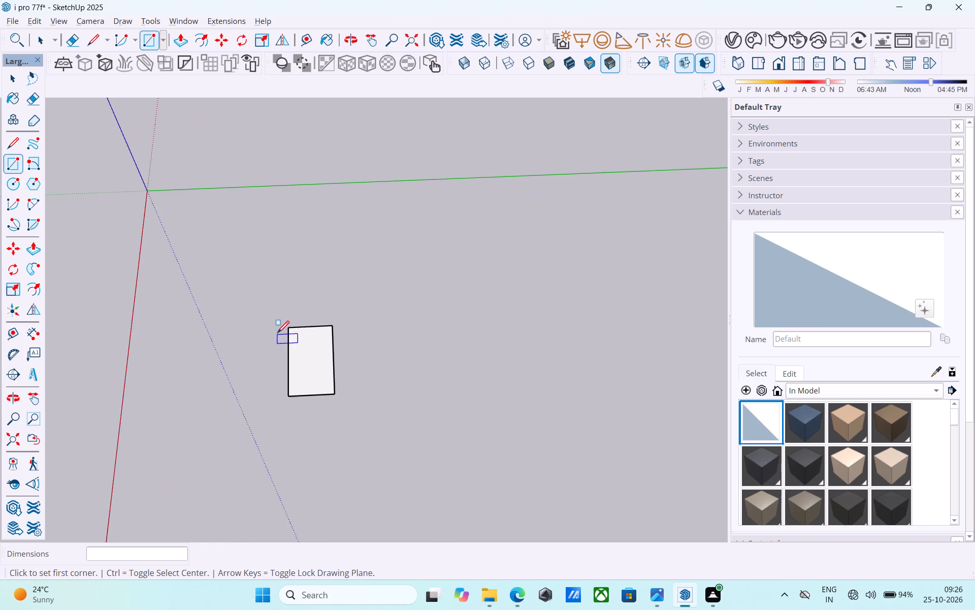
scroll(289, 341, up, 14)
scroll(295, 338, down, 7)
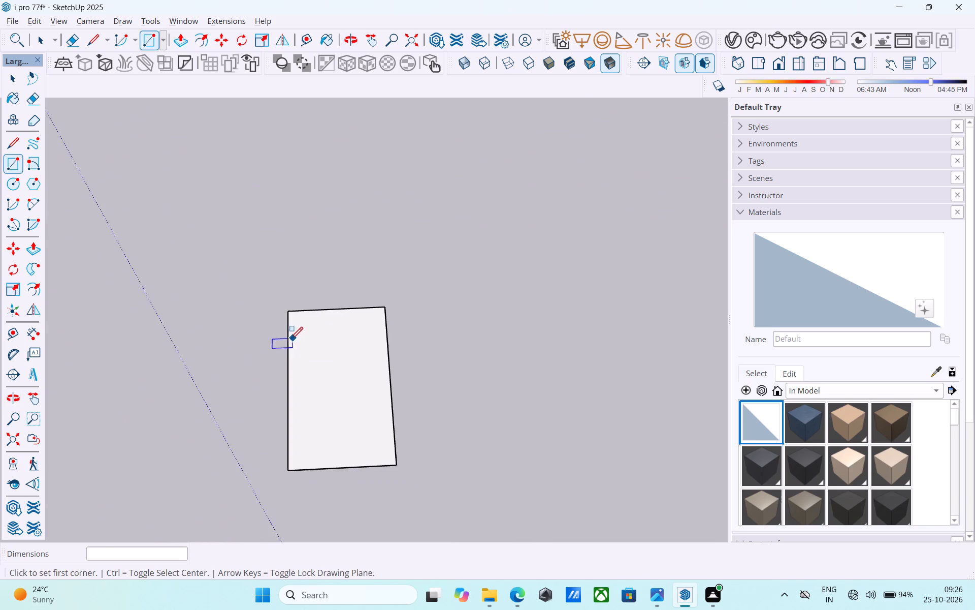
scroll(321, 372, up, 6)
key(space)
click(316, 381)
scroll(315, 382, down, 3)
scroll(315, 382, up, 3)
key(f)
click(315, 382)
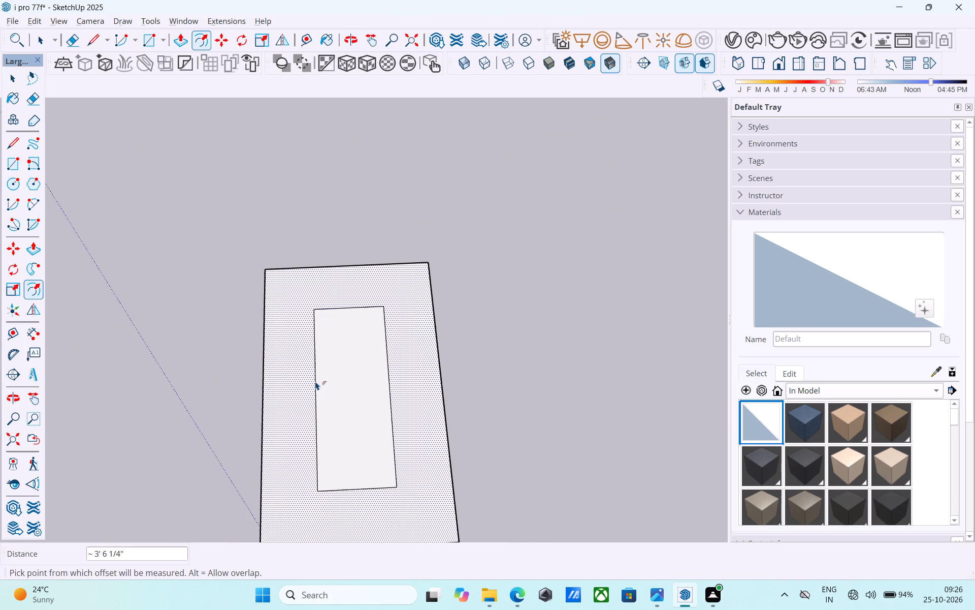
text(9")
key(Return)
key(space)
Copy the rectangle's outer long edge, on the side away from the origin, 3' outward along the green axis.
scroll(299, 384, down, 6)
middle_drag(283, 389, 357, 413)
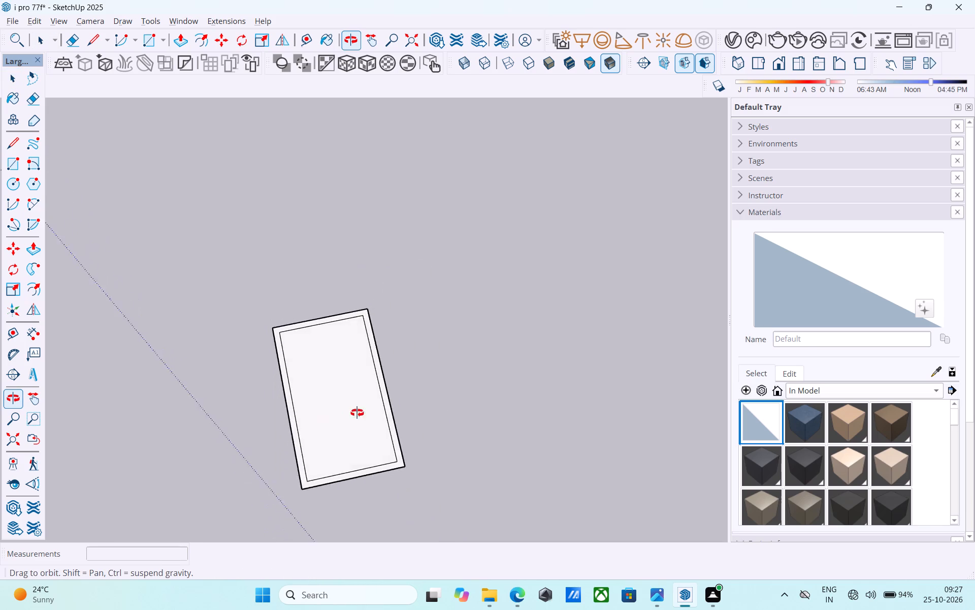
middle_drag(357, 413, 368, 413)
scroll(389, 408, up, 5)
middle_drag(395, 413, 376, 406)
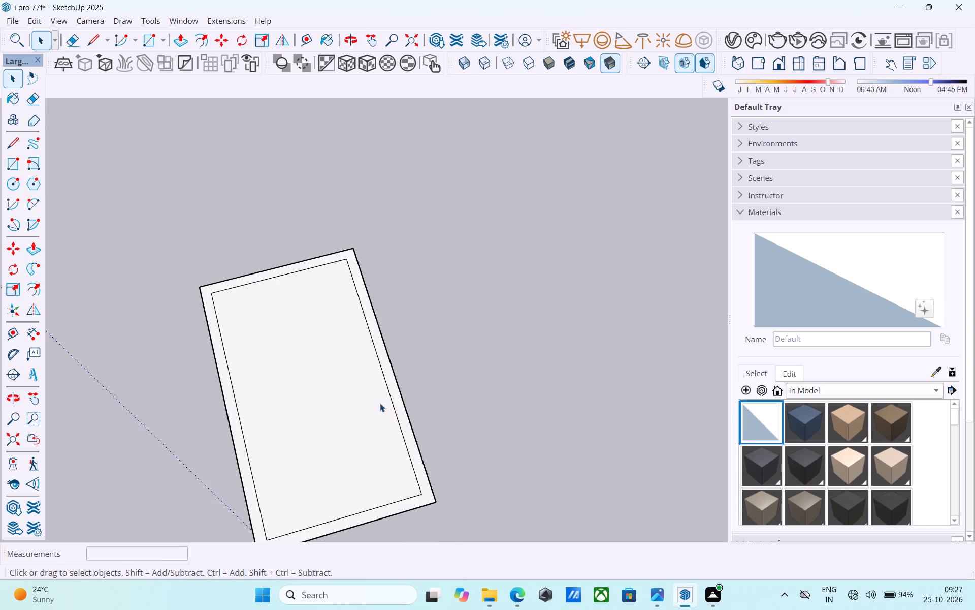
scroll(356, 414, down, 4)
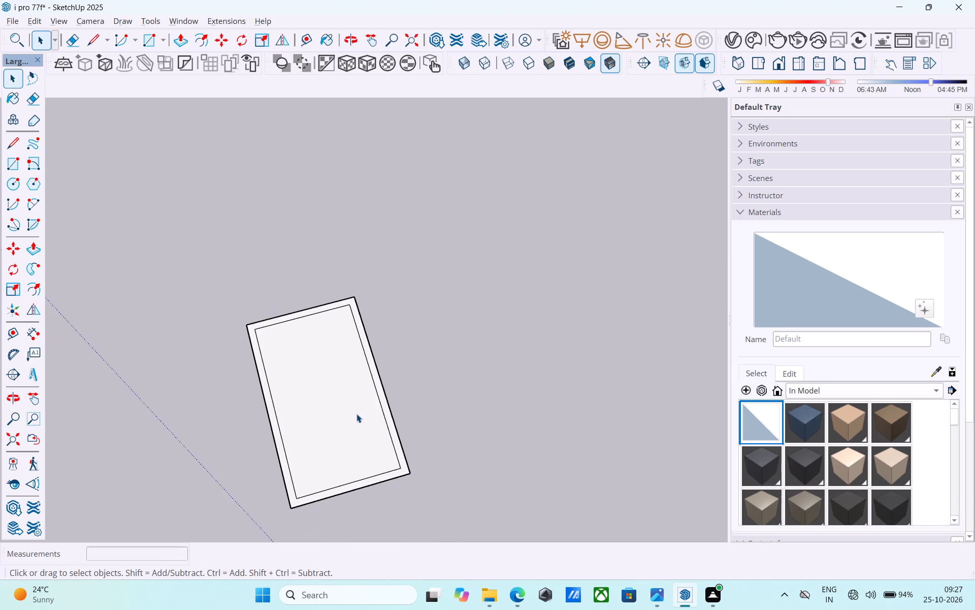
middle_drag(355, 414, 355, 419)
scroll(404, 374, up, 4)
middle_drag(403, 373, 387, 377)
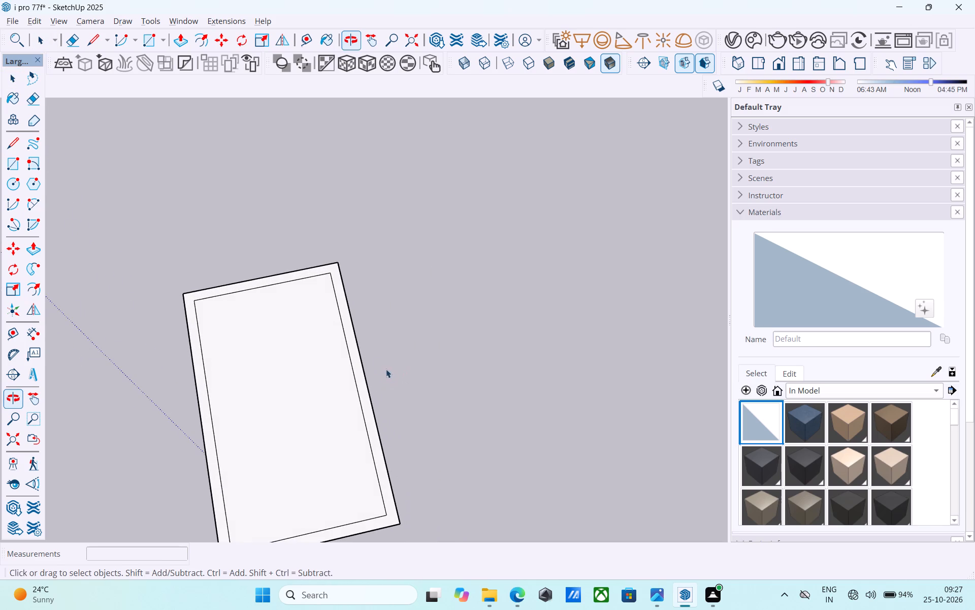
key(r)
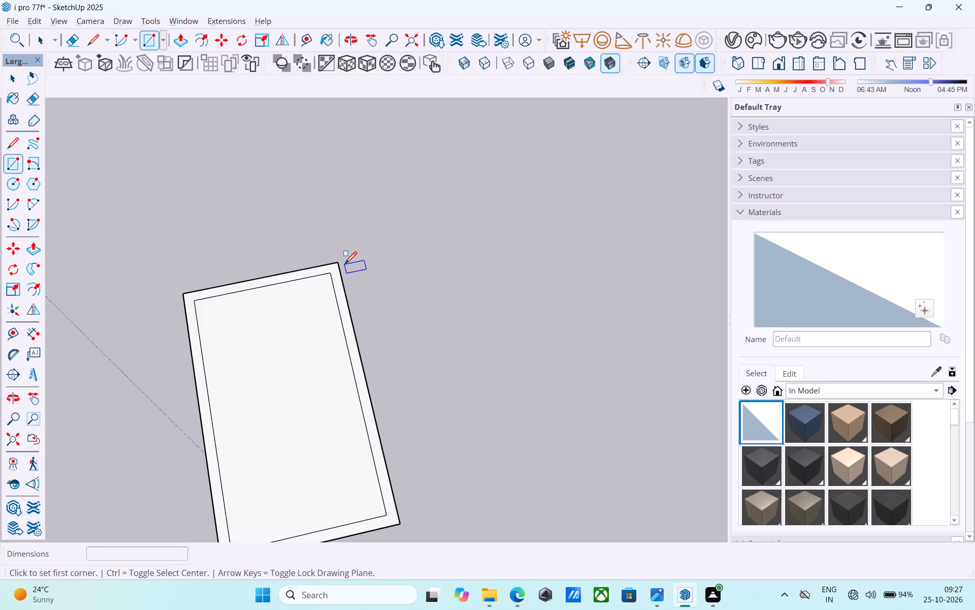
key(space)
click(340, 274)
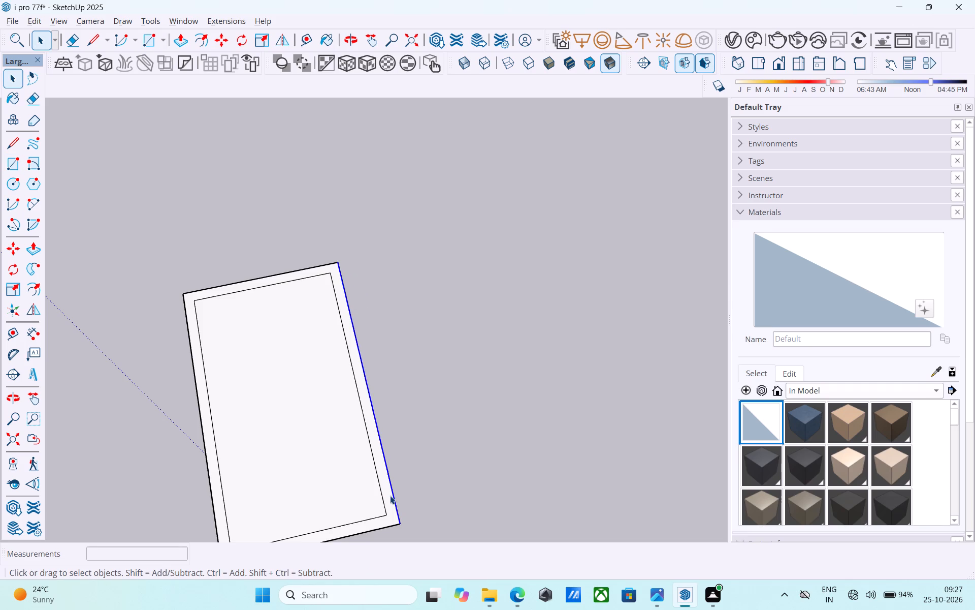
key(m)
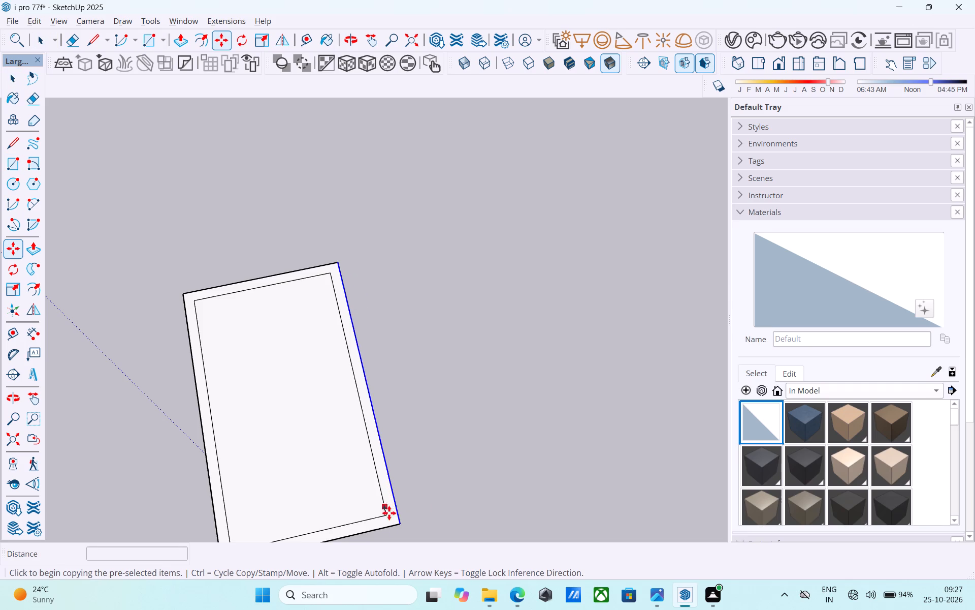
click(401, 526)
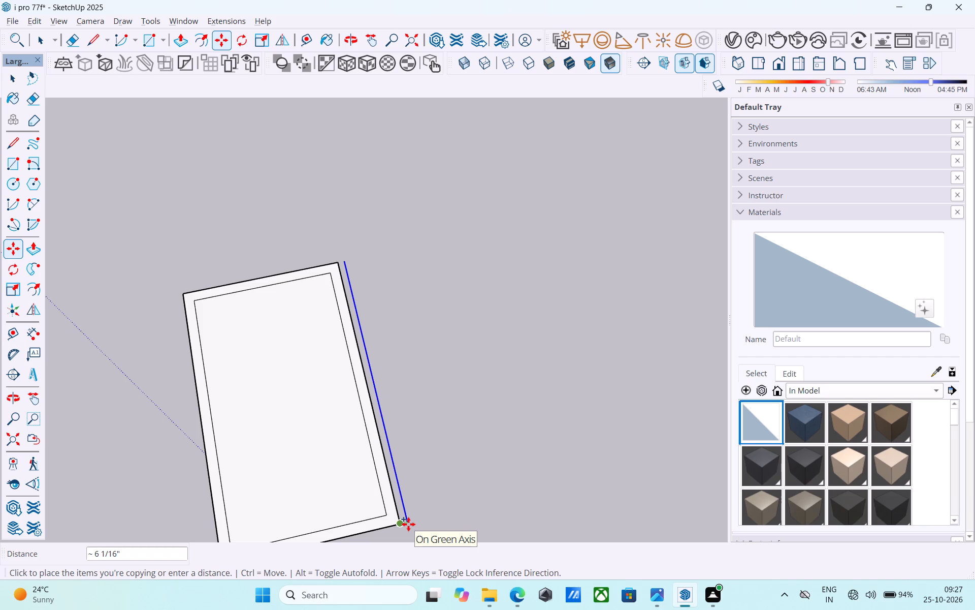
text(3')
key(Return)
key(space)
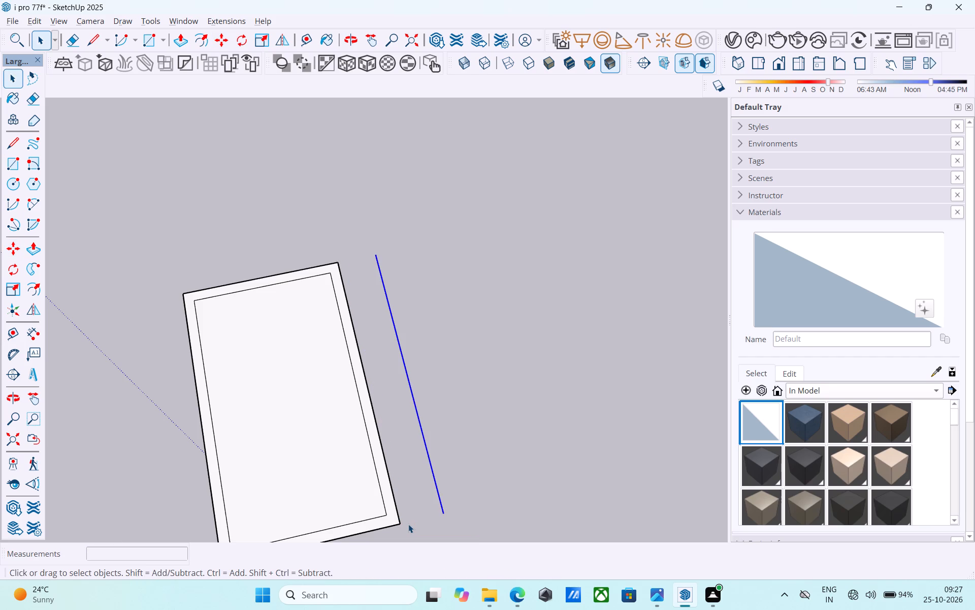
Draw a line along the green axis from the rectangle's near corner to the near end of the copied edge.
key(l)
scroll(421, 528, up, 3)
click(395, 521)
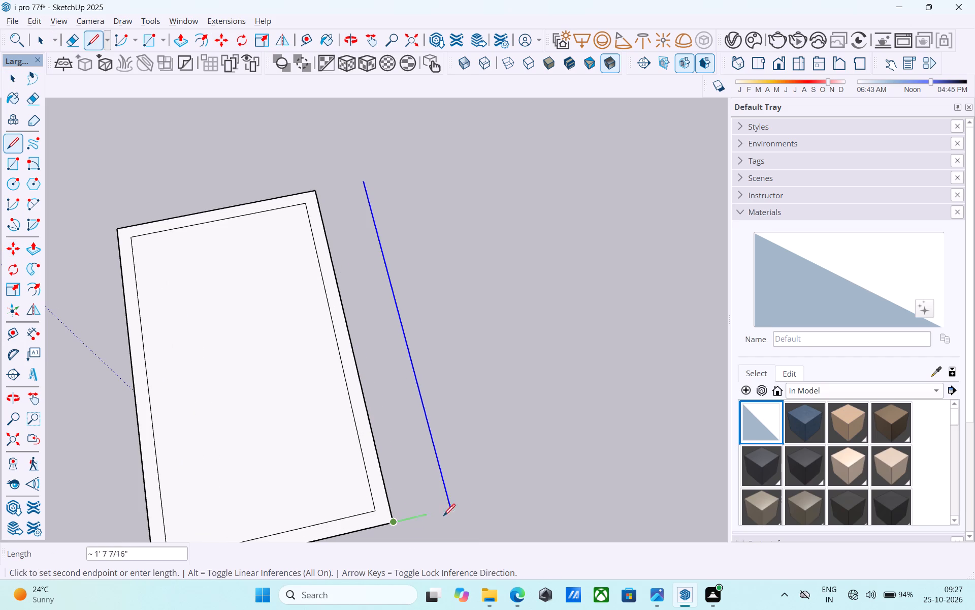
click(453, 510)
key(space)
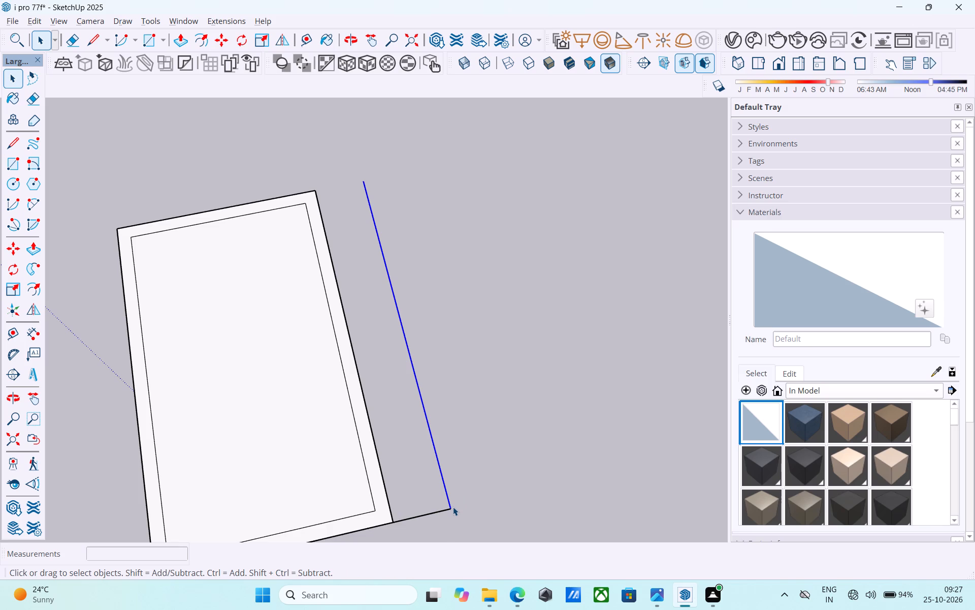
Copy the outlying edge farther out along the green axis, entering 4' first and then setting the distance to 5'.
key(m)
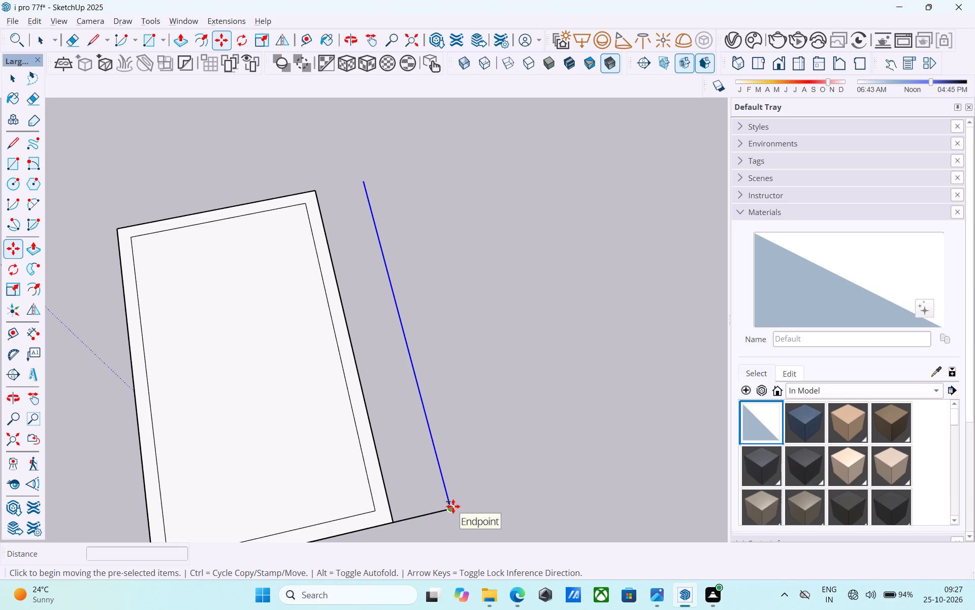
click(453, 506)
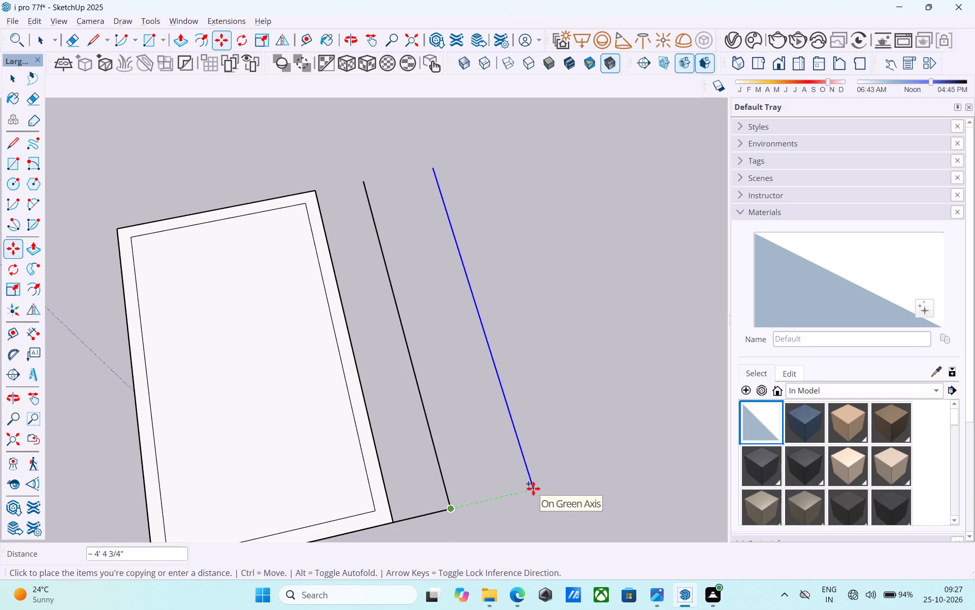
text(4')
key(Return)
text(5')
key(Return)
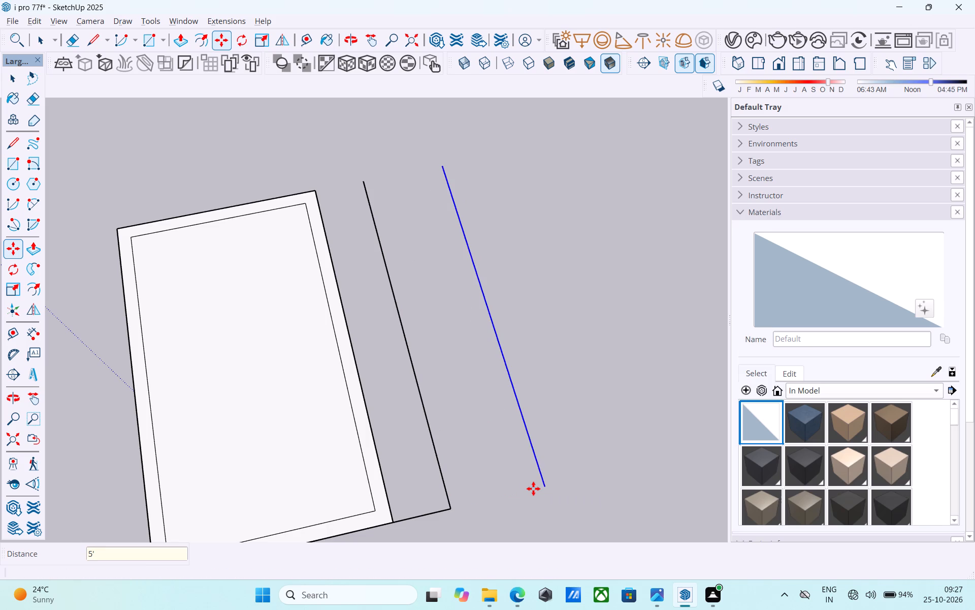
Copy the outermost edge another 8' outward along the green axis.
scroll(533, 489, down, 4)
shift+middle_drag(533, 494, 420, 281)
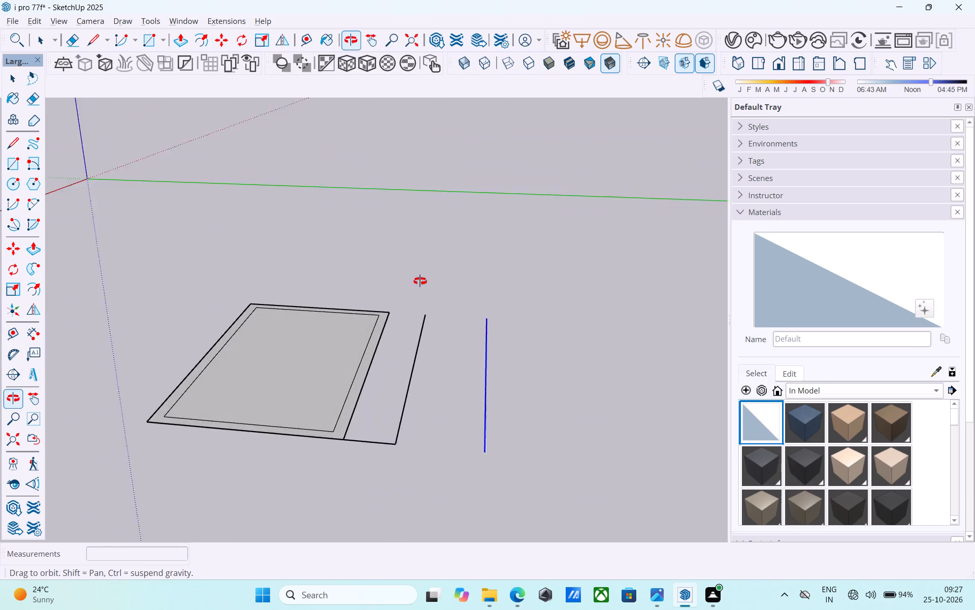
shift+middle_drag(420, 281, 422, 292)
shift+middle_drag(456, 376, 470, 413)
shift+middle_drag(467, 421, 441, 425)
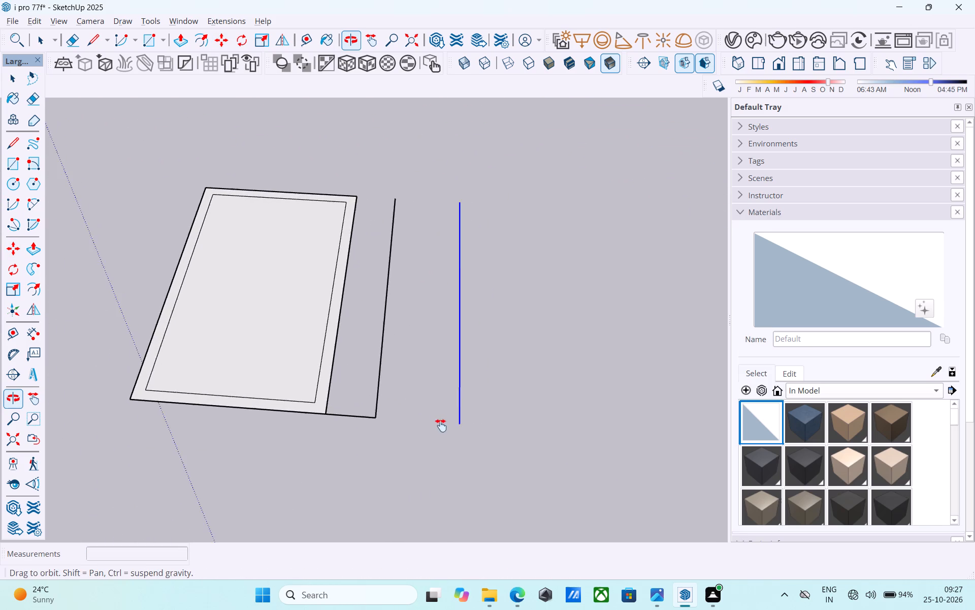
shift+middle_drag(441, 425, 477, 432)
scroll(479, 433, up, 1)
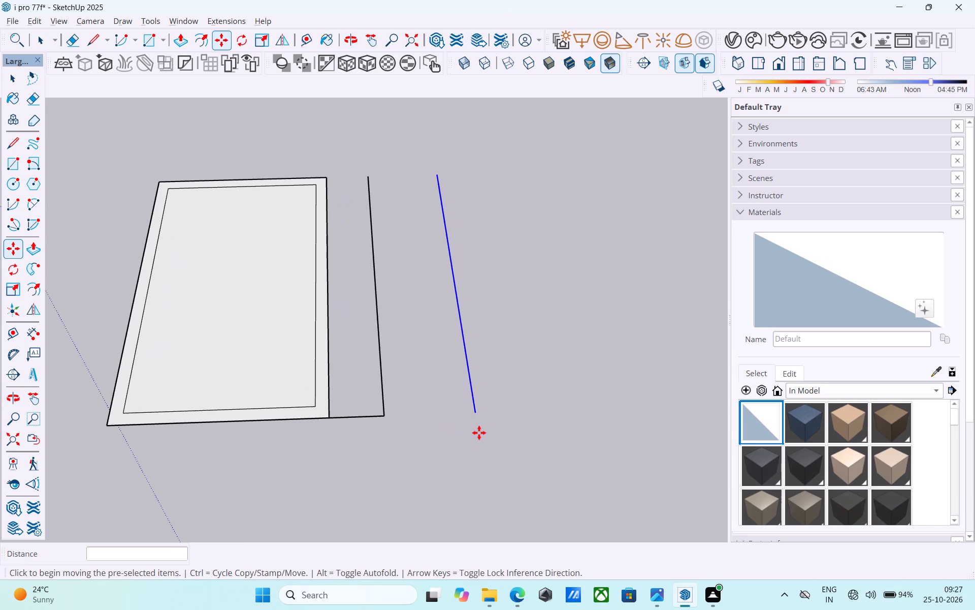
click(474, 410)
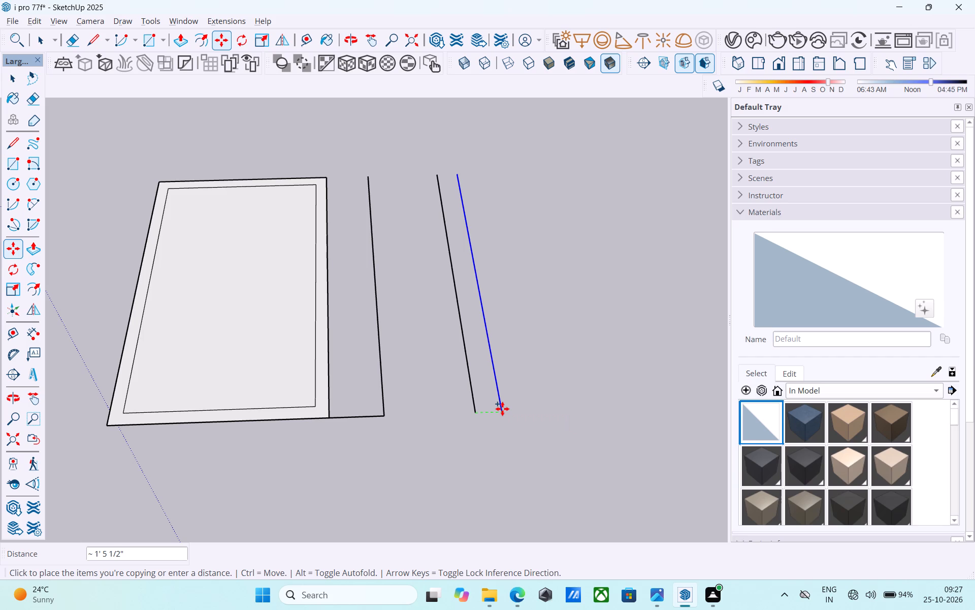
text(8')
key(Return)
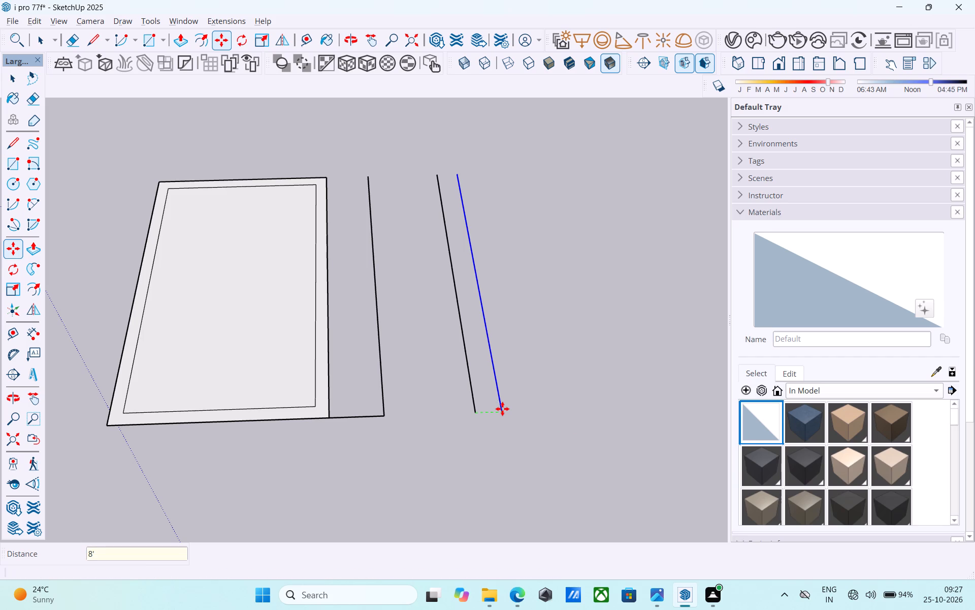
Draw lines joining the copied edges at both ends back to the rectangle, closing the strips into faces.
middle_drag(502, 410, 519, 450)
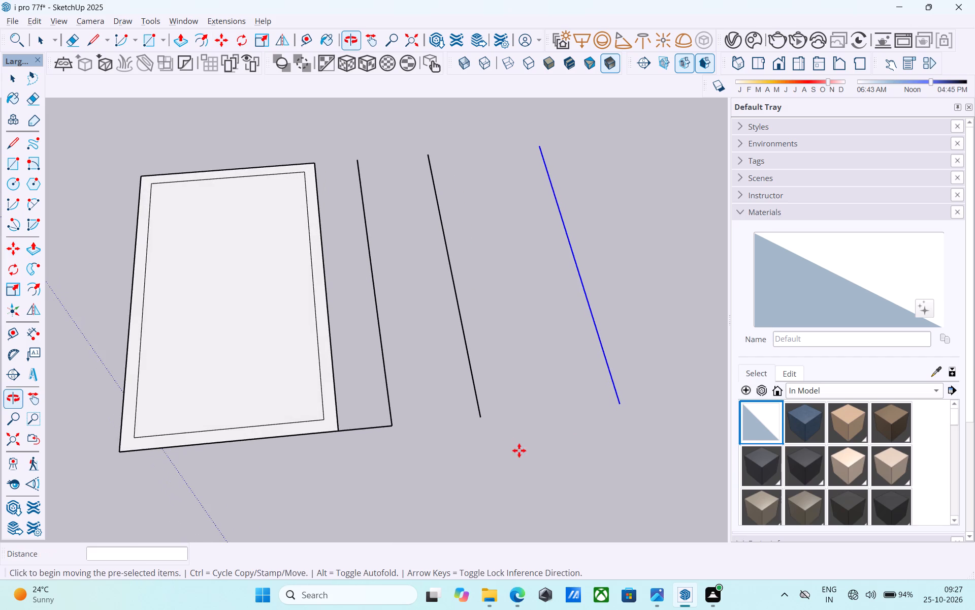
key(l)
scroll(490, 427, up, 4)
click(476, 414)
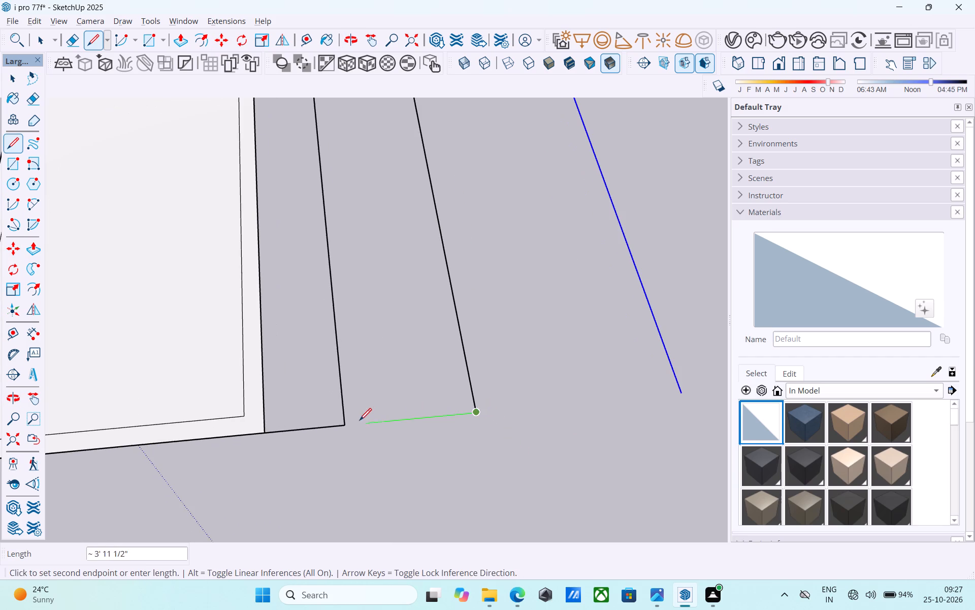
click(345, 426)
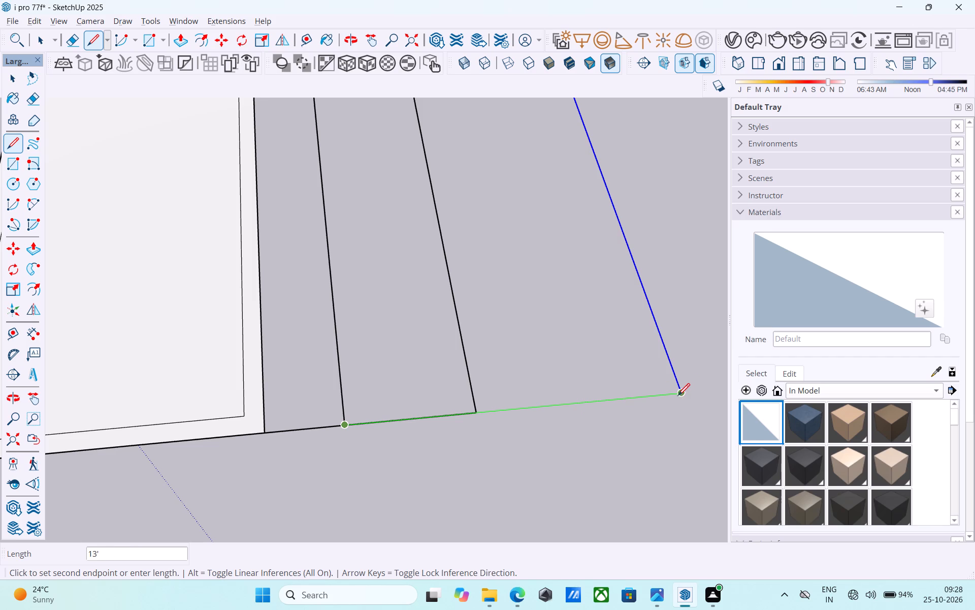
click(678, 395)
scroll(482, 456, down, 5)
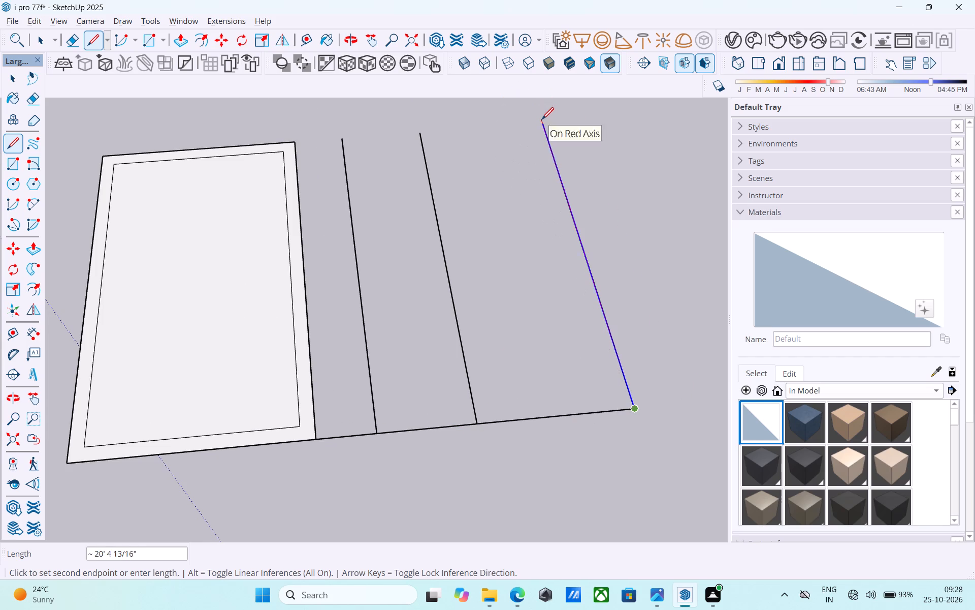
click(542, 124)
click(542, 126)
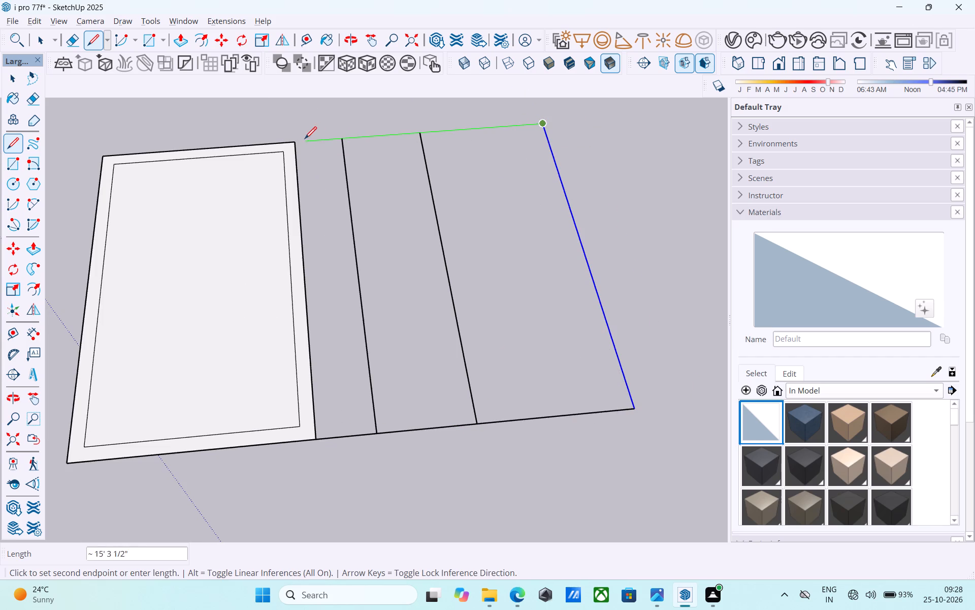
click(296, 140)
key(space)
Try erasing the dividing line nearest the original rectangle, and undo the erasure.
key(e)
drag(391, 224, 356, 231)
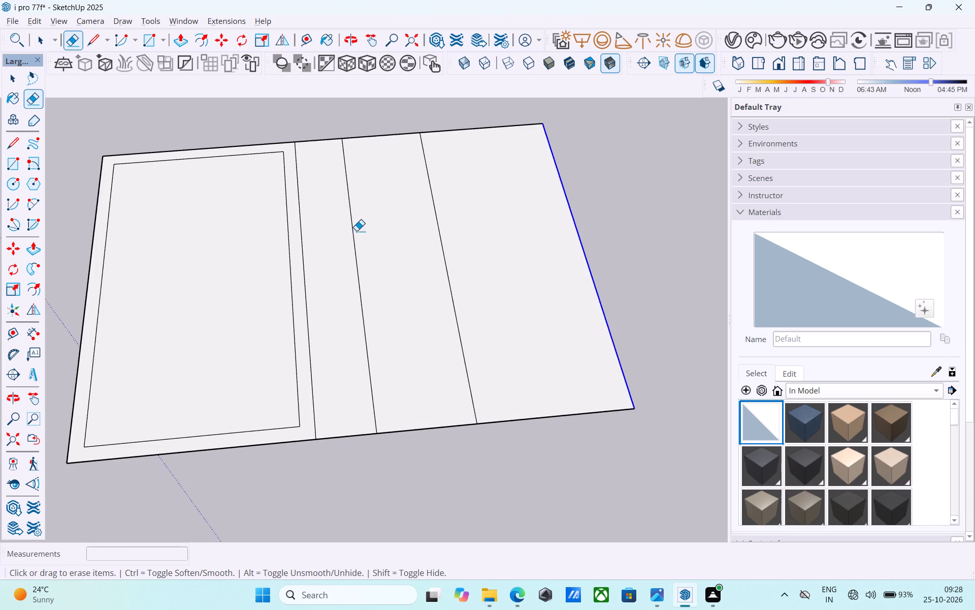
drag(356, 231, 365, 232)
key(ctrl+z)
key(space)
Push/Pull the inner face of the offset rectangle up 10'.
scroll(374, 238, down, 5)
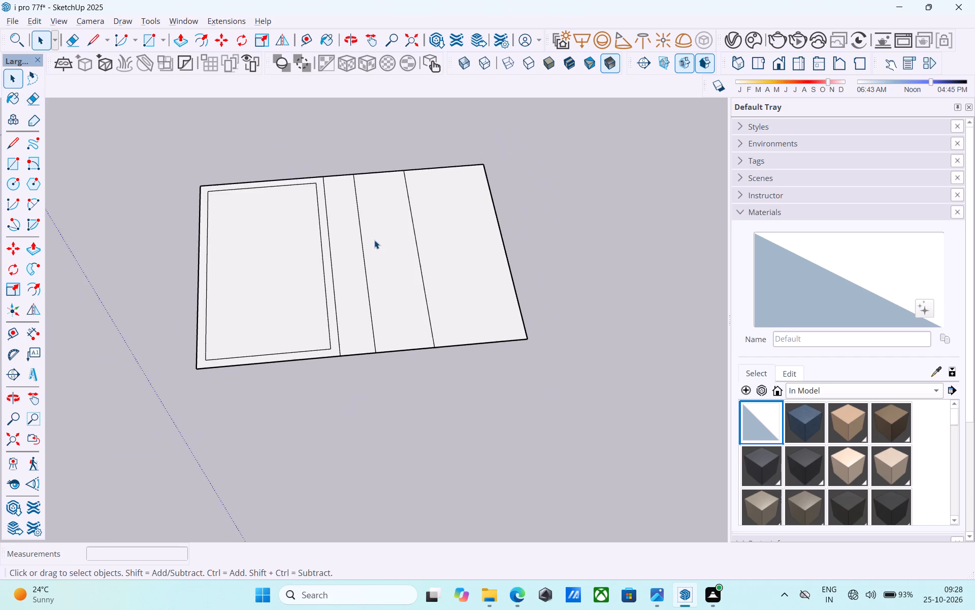
middle_drag(374, 240, 365, 212)
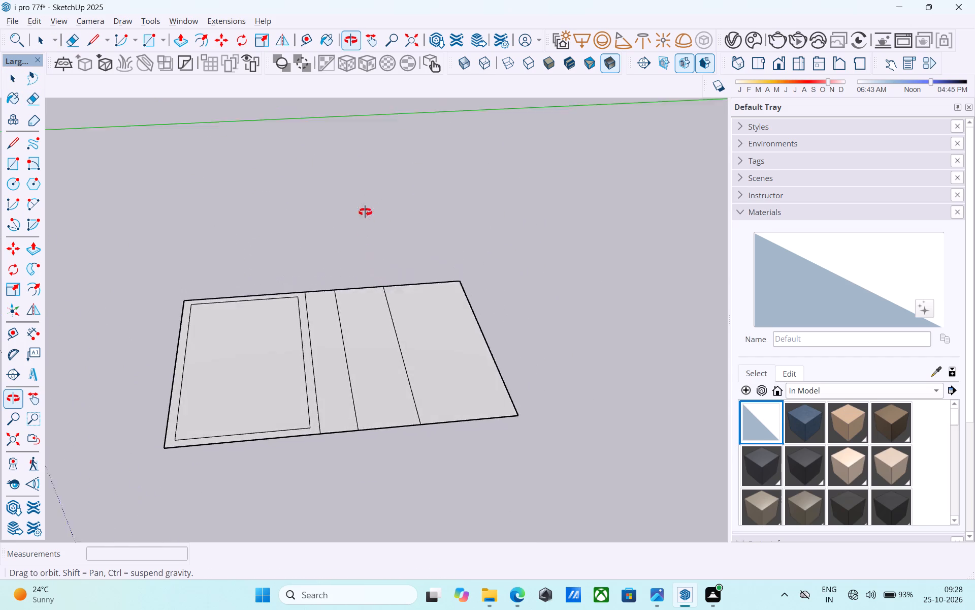
middle_drag(365, 212, 366, 208)
middle_drag(389, 360, 385, 330)
click(321, 325)
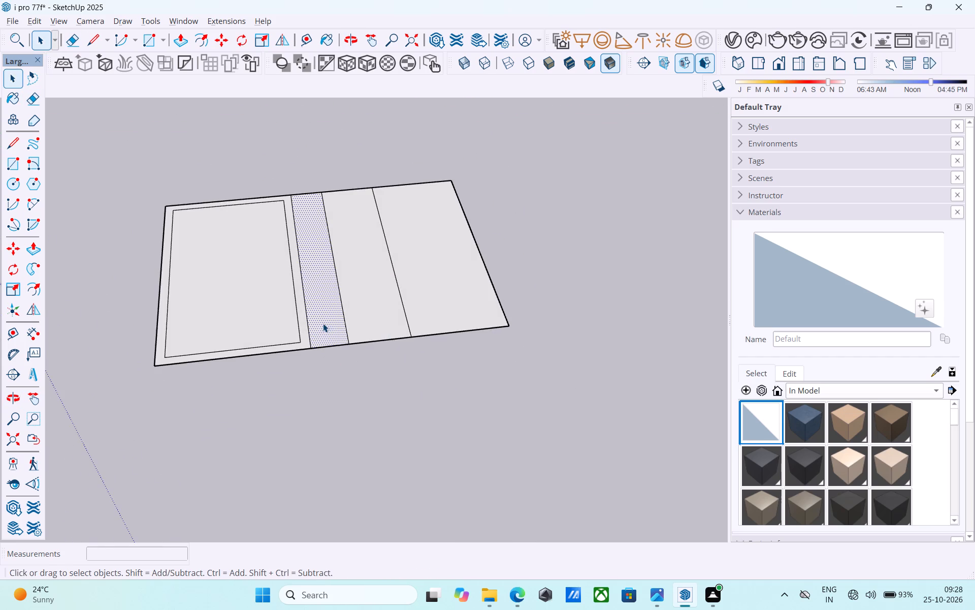
scroll(323, 323, down, 5)
shift+middle_drag(323, 323, 344, 378)
scroll(325, 383, up, 4)
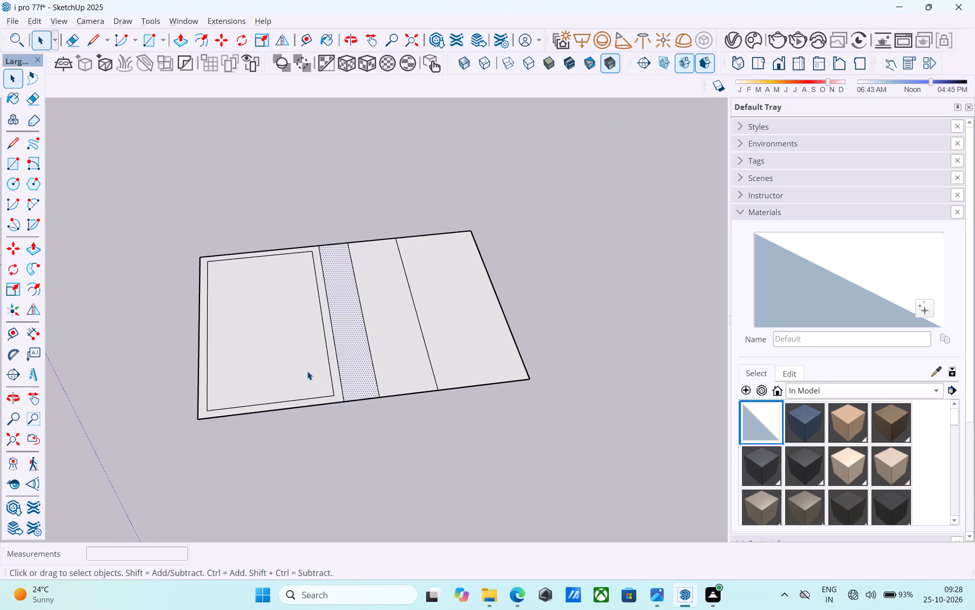
click(307, 371)
scroll(307, 371, up, 3)
key(p)
click(307, 371)
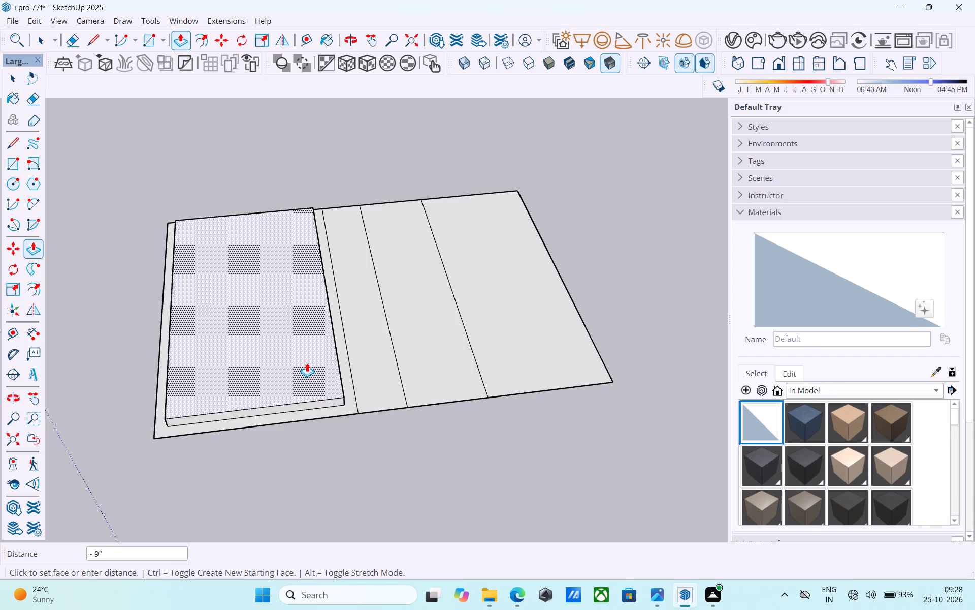
key(1)
key(0)
key(apostrophe)
key(Return)
scroll(357, 401, up, 8)
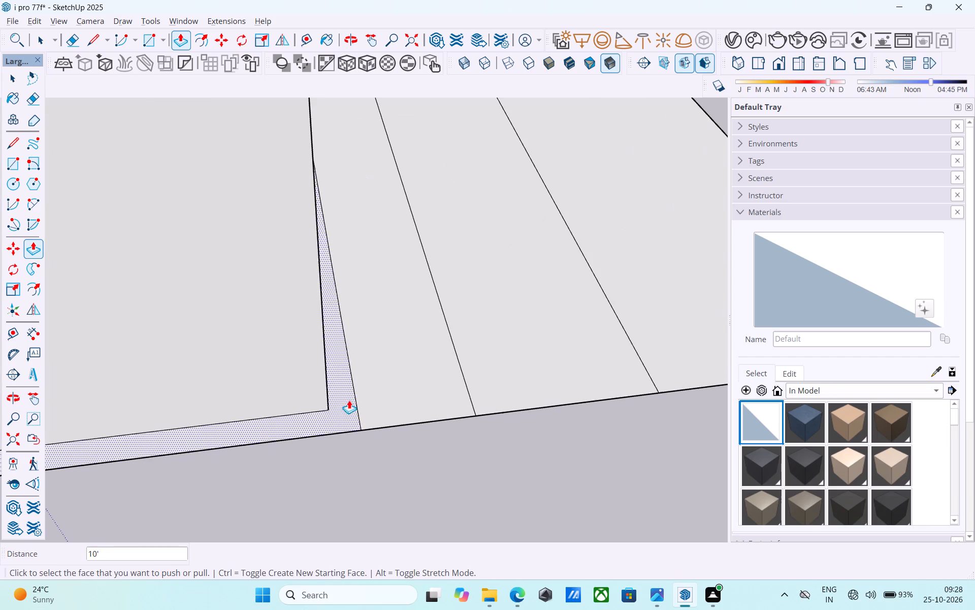
Repeat the 10' Push/Pull on the 9" border and the adjoining strips, bringing the whole footprint to the same height.
double_click(348, 400)
double_click(383, 394)
double_click(510, 360)
scroll(329, 368, down, 4)
scroll(326, 370, up, 1)
scroll(325, 370, down, 4)
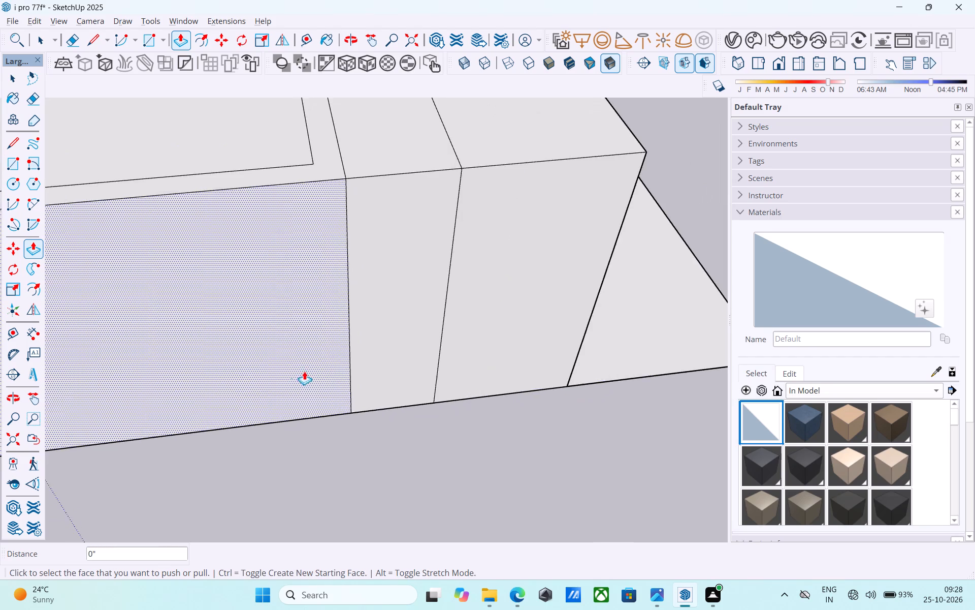
scroll(304, 371, down, 3)
scroll(490, 356, up, 5)
double_click(496, 352)
scroll(490, 358, down, 12)
scroll(415, 344, down, 1)
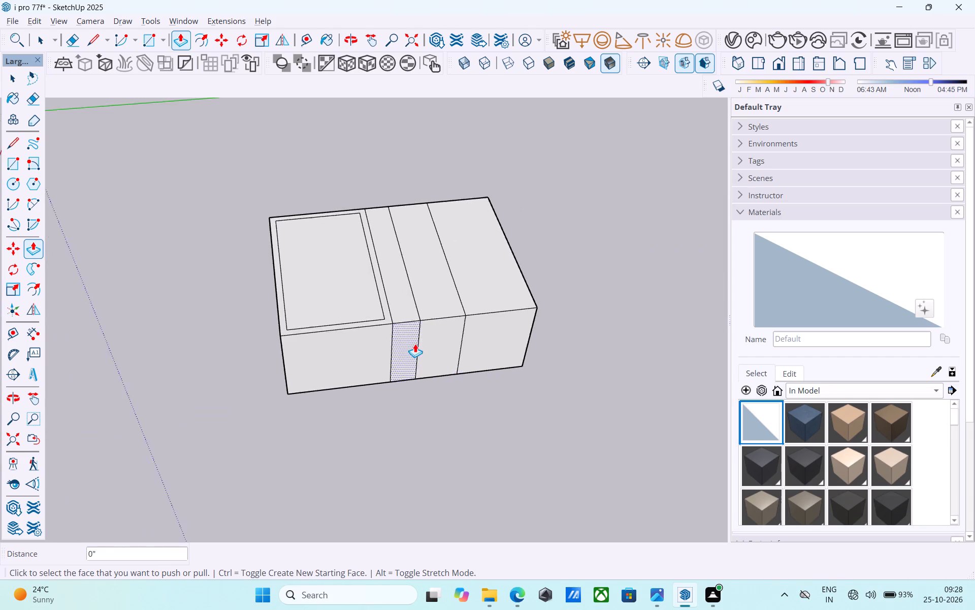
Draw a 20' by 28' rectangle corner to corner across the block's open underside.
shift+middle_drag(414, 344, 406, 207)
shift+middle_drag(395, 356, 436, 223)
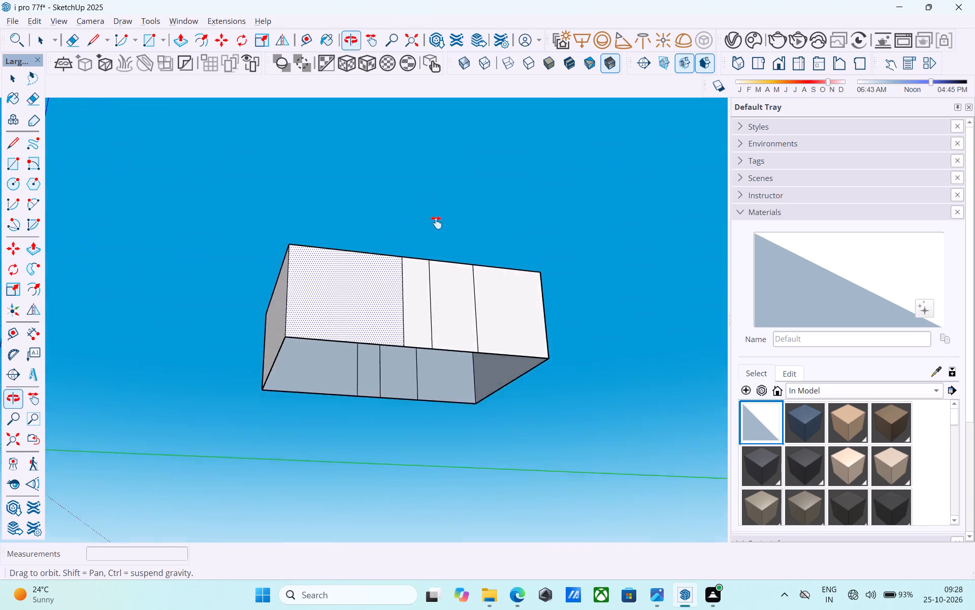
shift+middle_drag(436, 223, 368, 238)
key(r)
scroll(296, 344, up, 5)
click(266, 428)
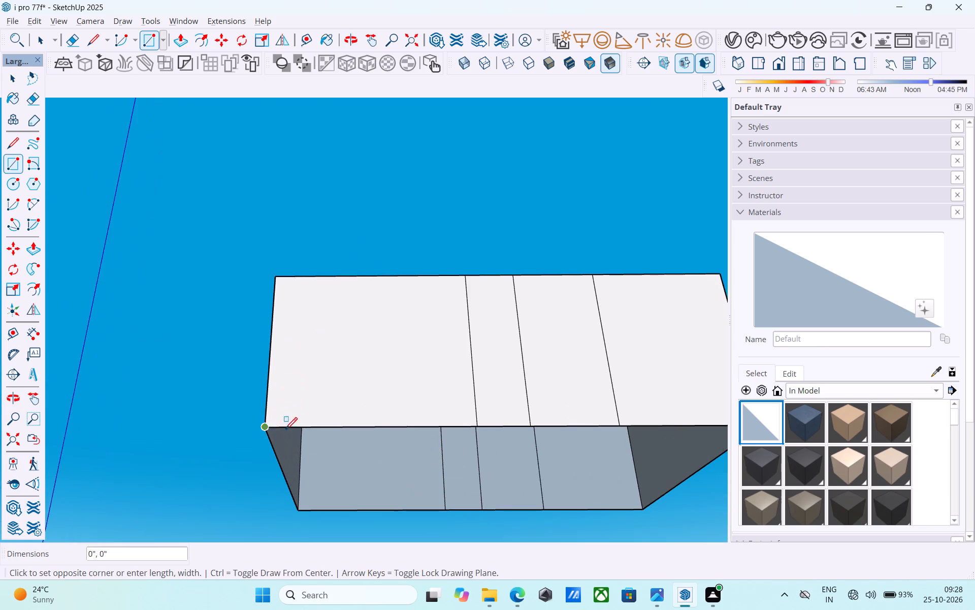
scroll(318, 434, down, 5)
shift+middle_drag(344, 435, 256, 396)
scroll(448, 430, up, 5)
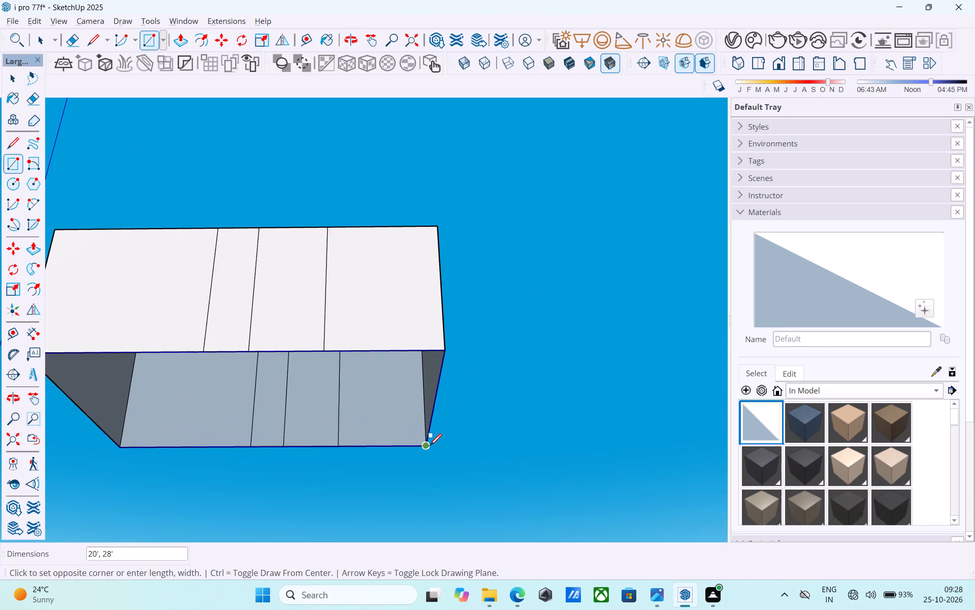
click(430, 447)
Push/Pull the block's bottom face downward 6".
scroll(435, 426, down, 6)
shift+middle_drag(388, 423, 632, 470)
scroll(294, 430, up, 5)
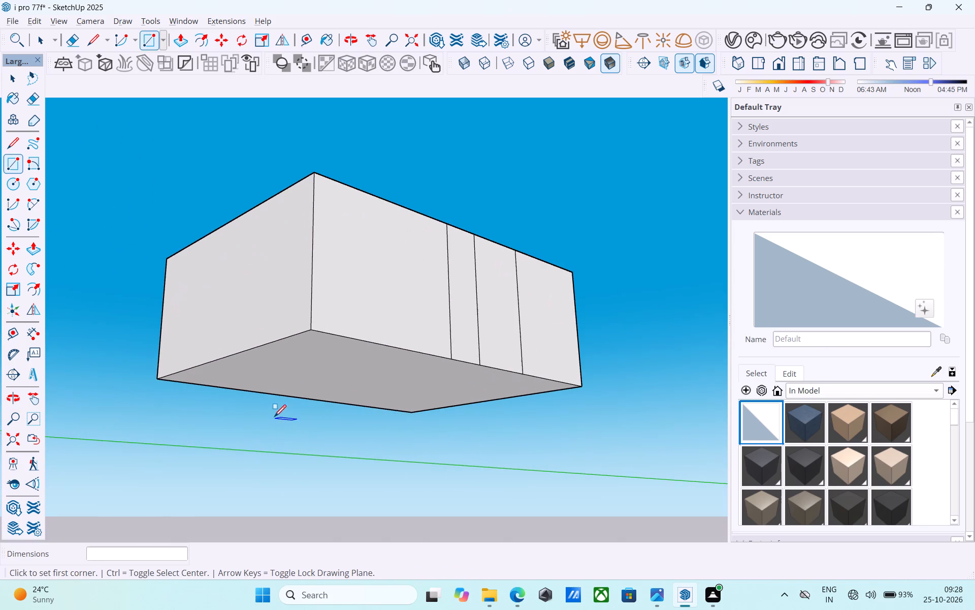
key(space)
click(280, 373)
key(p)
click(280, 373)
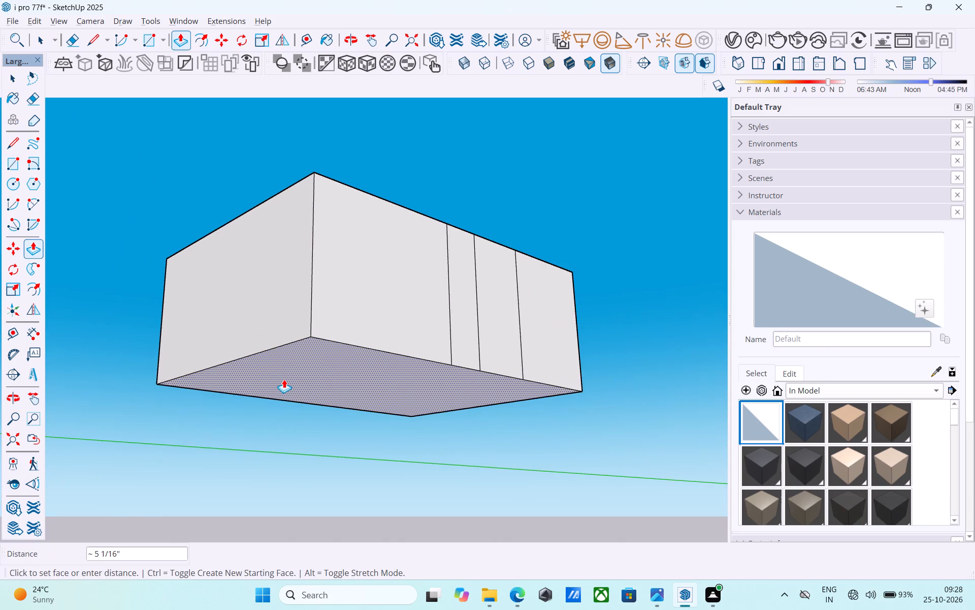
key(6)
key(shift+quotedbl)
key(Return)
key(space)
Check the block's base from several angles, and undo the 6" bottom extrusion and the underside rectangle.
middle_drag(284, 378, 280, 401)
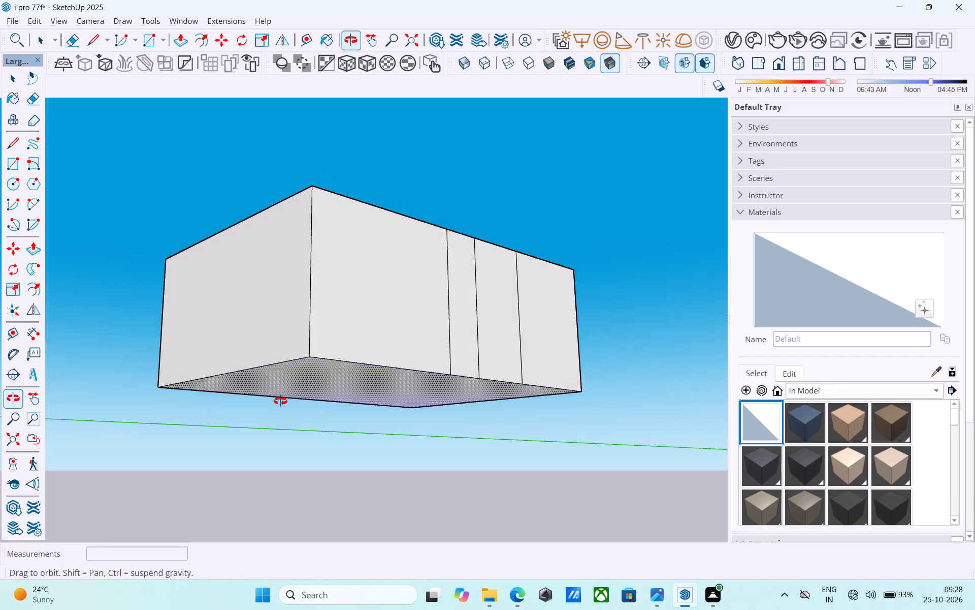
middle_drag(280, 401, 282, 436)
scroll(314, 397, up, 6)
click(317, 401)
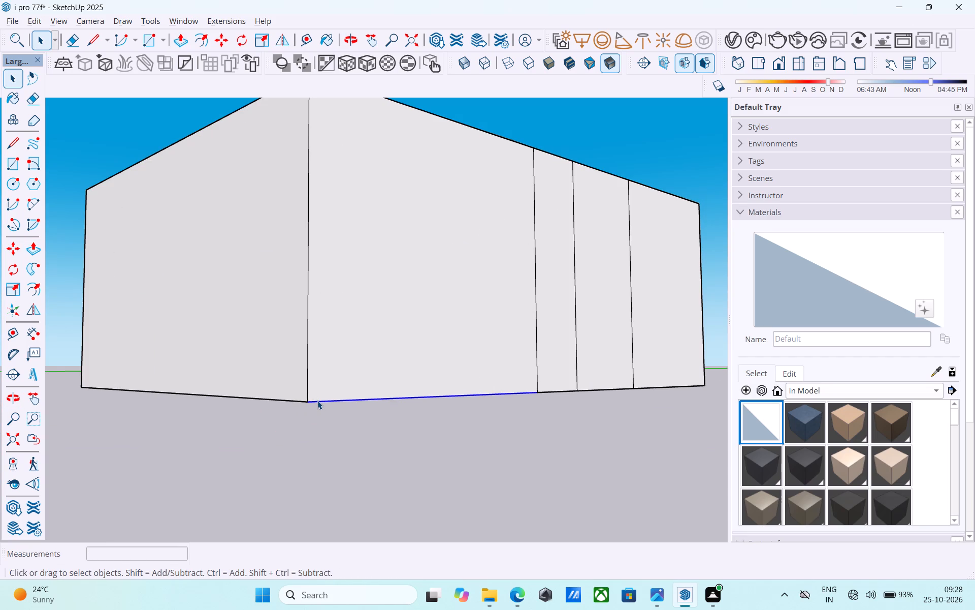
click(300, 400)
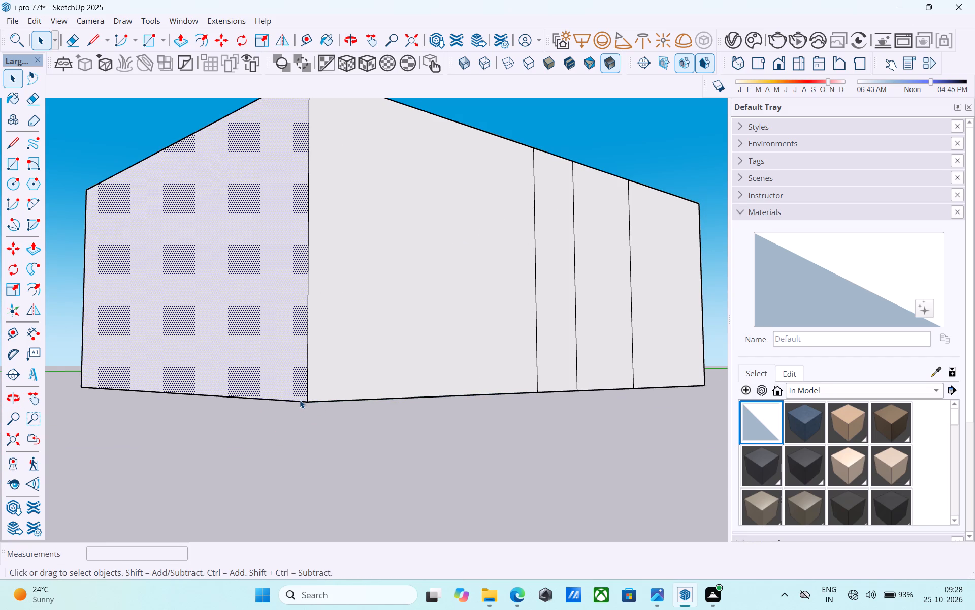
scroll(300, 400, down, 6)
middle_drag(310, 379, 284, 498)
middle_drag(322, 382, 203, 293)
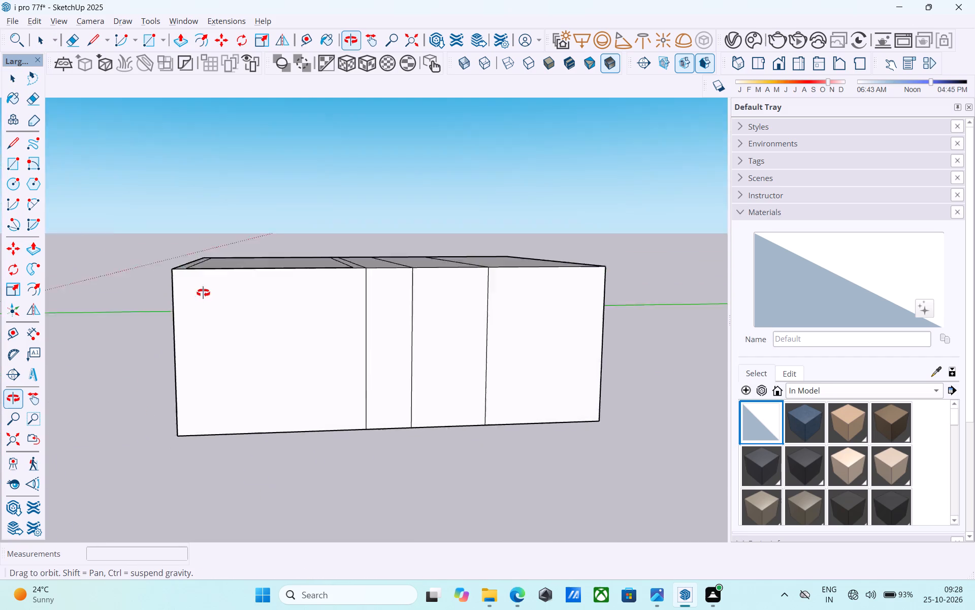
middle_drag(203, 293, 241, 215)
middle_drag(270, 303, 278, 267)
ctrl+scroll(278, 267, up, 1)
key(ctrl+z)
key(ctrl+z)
Redraw a rectangle across the block's open underside between opposite bottom corners.
middle_drag(278, 327, 278, 305)
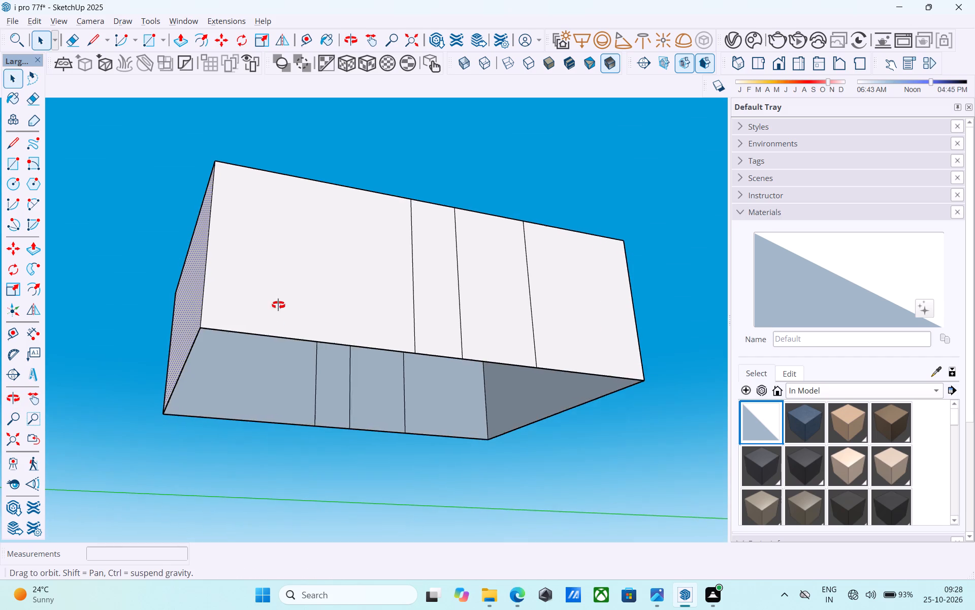
middle_drag(278, 305, 286, 251)
key(r)
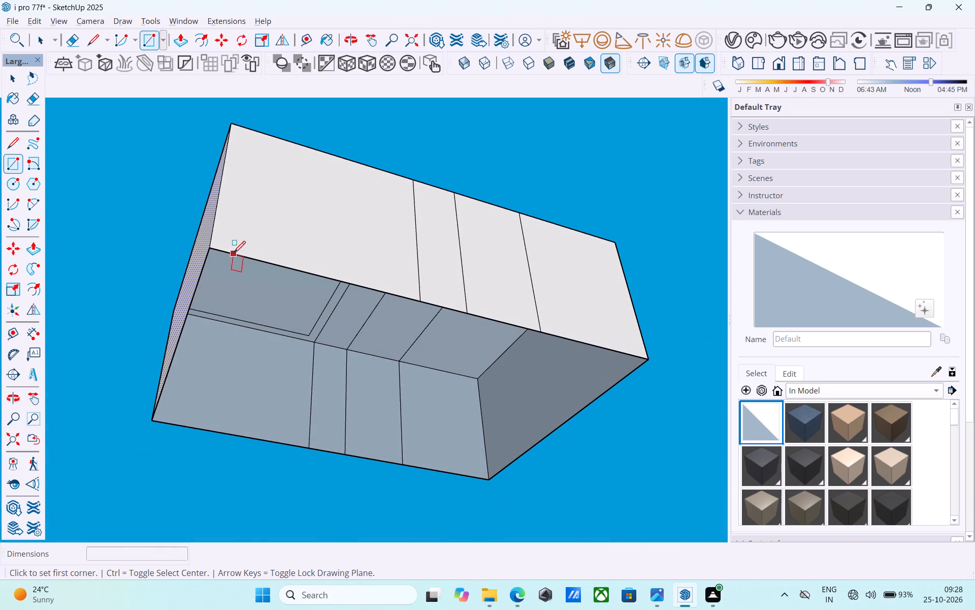
click(210, 249)
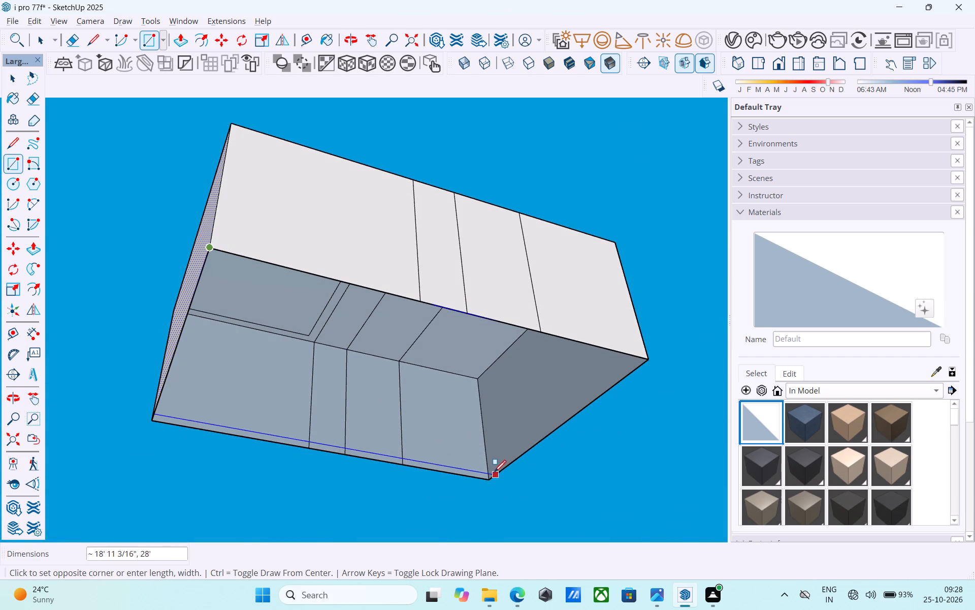
click(492, 474)
key(space)
Examine the block's side walls and the strip divisions on its roof from several angles.
scroll(359, 325, down, 6)
middle_drag(346, 260, 314, 466)
scroll(318, 445, down, 1)
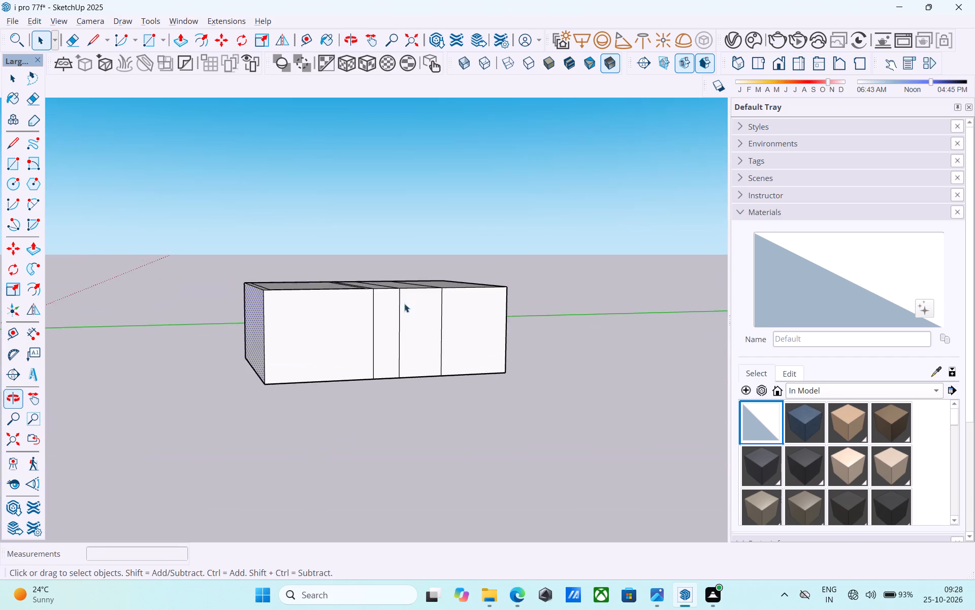
scroll(398, 295, up, 6)
scroll(387, 288, down, 5)
shift+middle_drag(386, 288, 595, 387)
shift+middle_drag(466, 355, 360, 412)
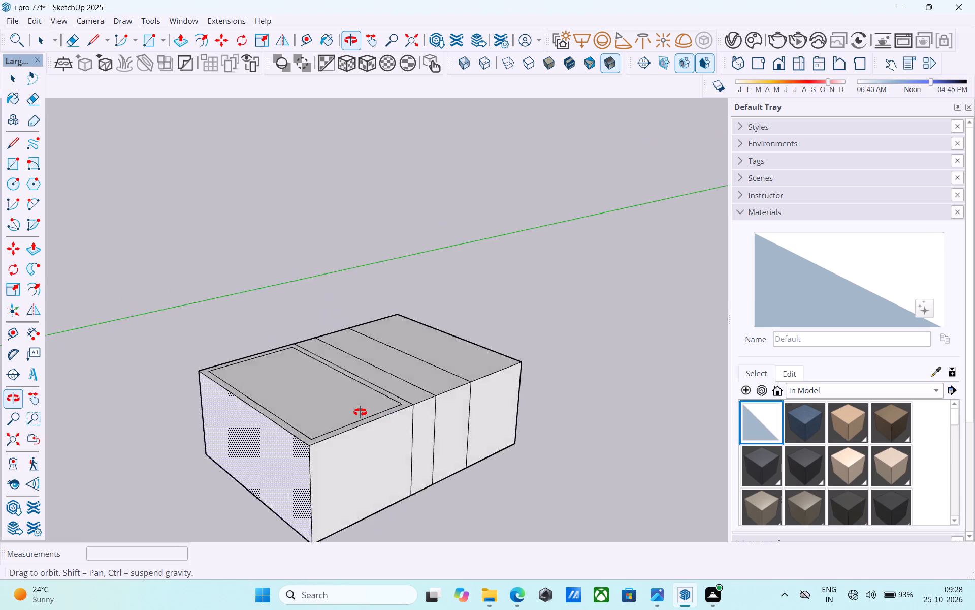
shift+middle_drag(360, 412, 318, 355)
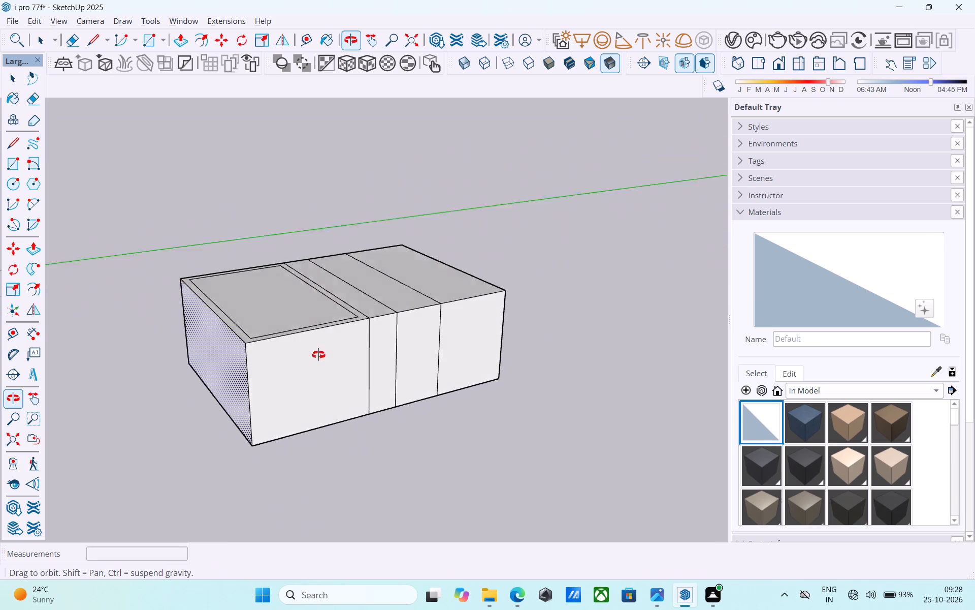
shift+middle_drag(318, 355, 327, 385)
shift+middle_drag(324, 370, 329, 401)
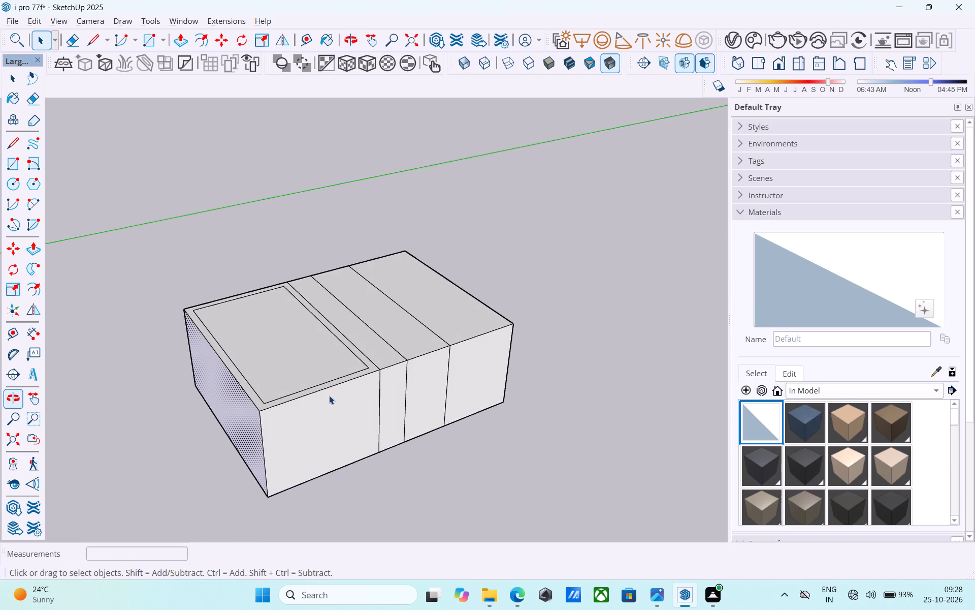
scroll(329, 395, up, 6)
scroll(328, 395, down, 7)
shift+middle_drag(328, 395, 341, 433)
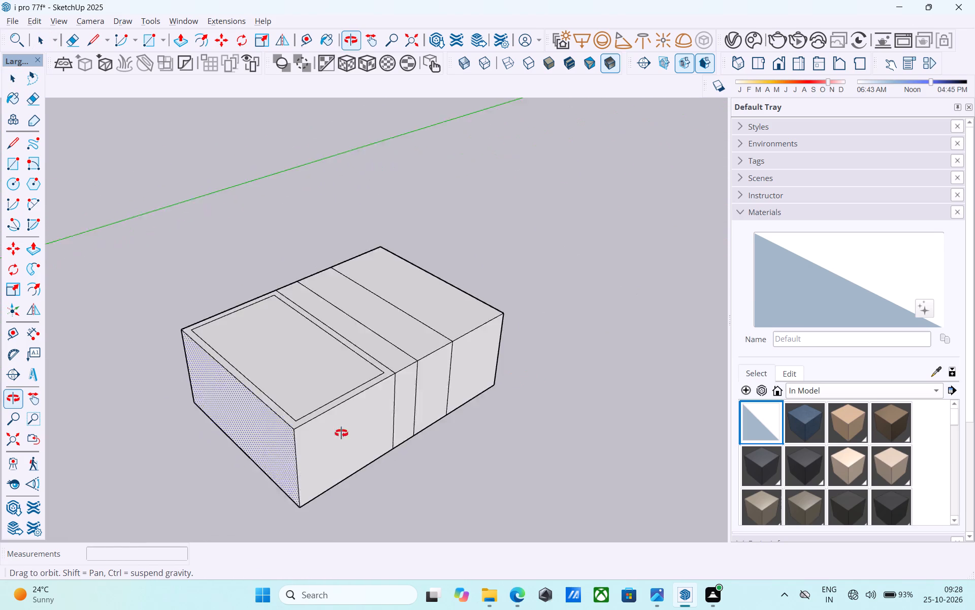
shift+middle_drag(341, 433, 337, 438)
shift+middle_drag(359, 414, 296, 455)
scroll(351, 427, up, 6)
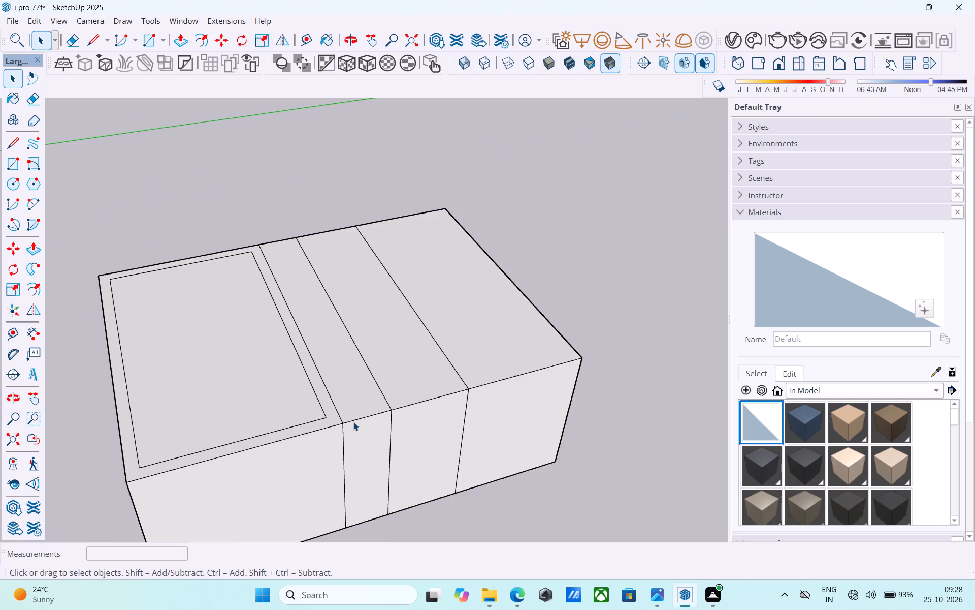
Draw a diagonal line about 3' 9" long across the 3' strip's end face, starting from its upper corner beside the offset rectangle.
scroll(349, 401, down, 3)
shift+middle_drag(349, 401, 357, 451)
click(358, 447)
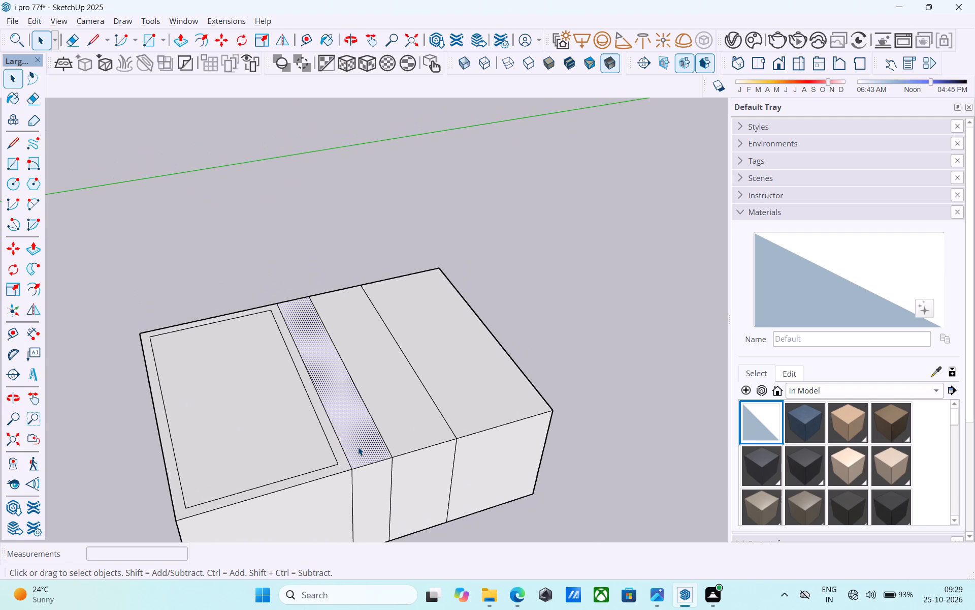
key(space)
key(l)
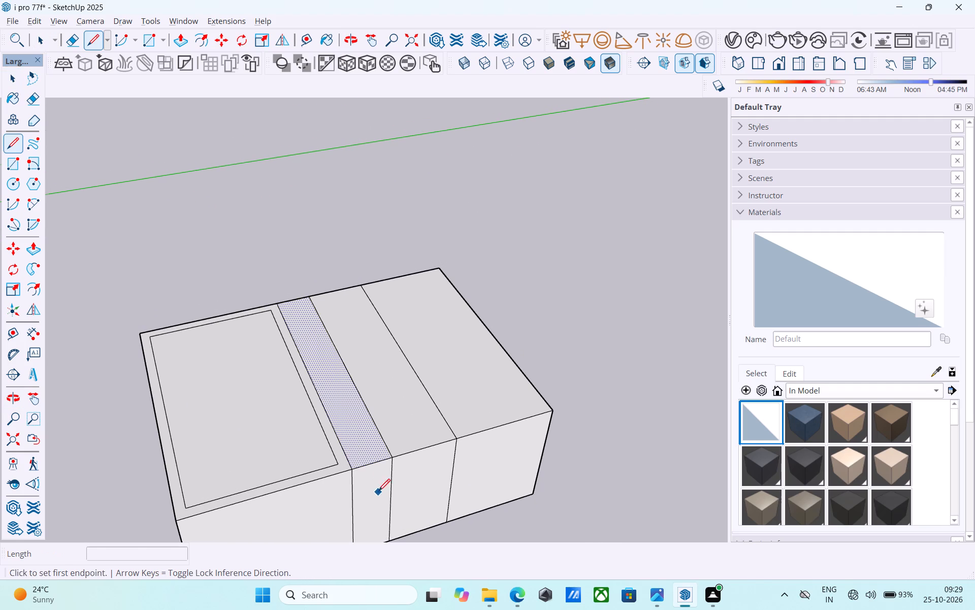
scroll(378, 492, up, 5)
click(330, 453)
click(402, 469)
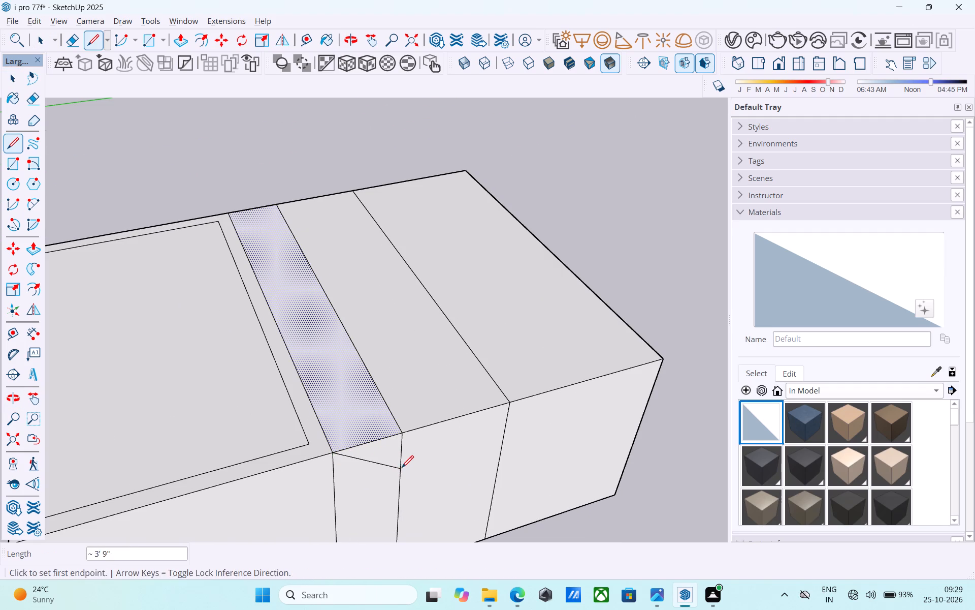
Push/Pull the top face of the 3' strip up 20' to form a tall tower.
key(space)
key(p)
click(360, 432)
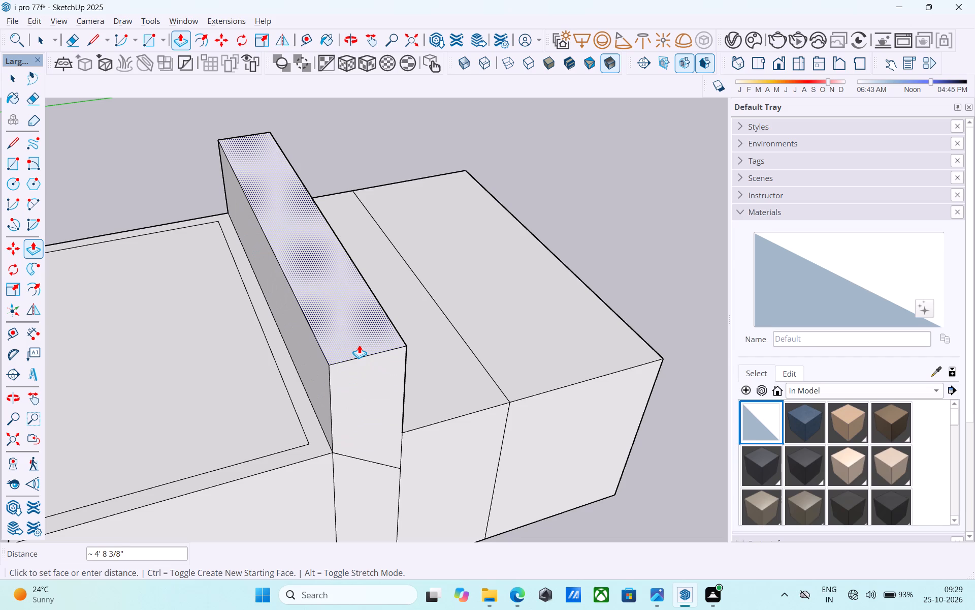
text(20')
key(Return)
Push/Pull the tower's top face up another 3.5'.
scroll(331, 355, down, 10)
shift+middle_drag(336, 407, 348, 468)
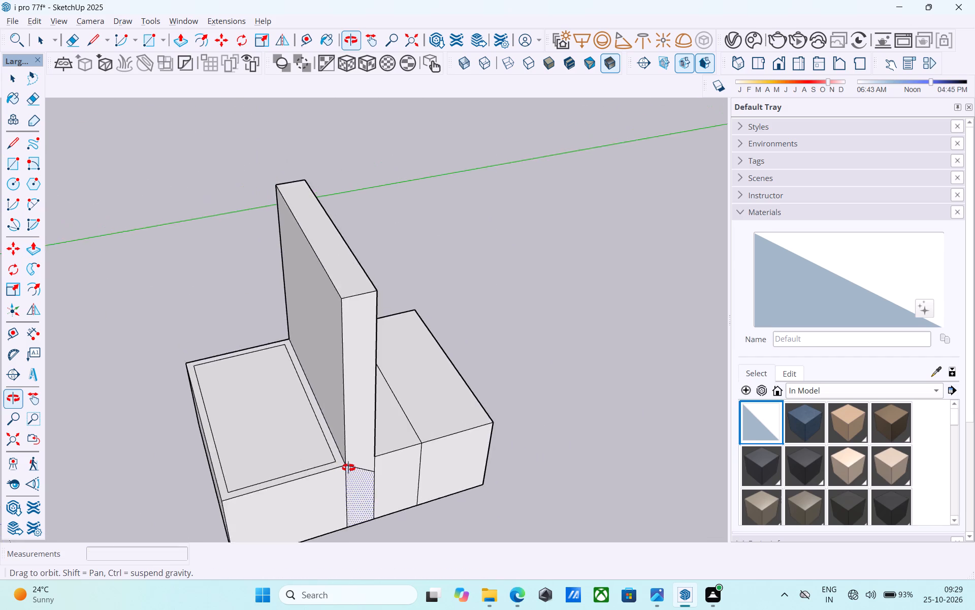
shift+middle_drag(348, 468, 302, 278)
shift+middle_drag(314, 280, 311, 514)
scroll(315, 381, up, 4)
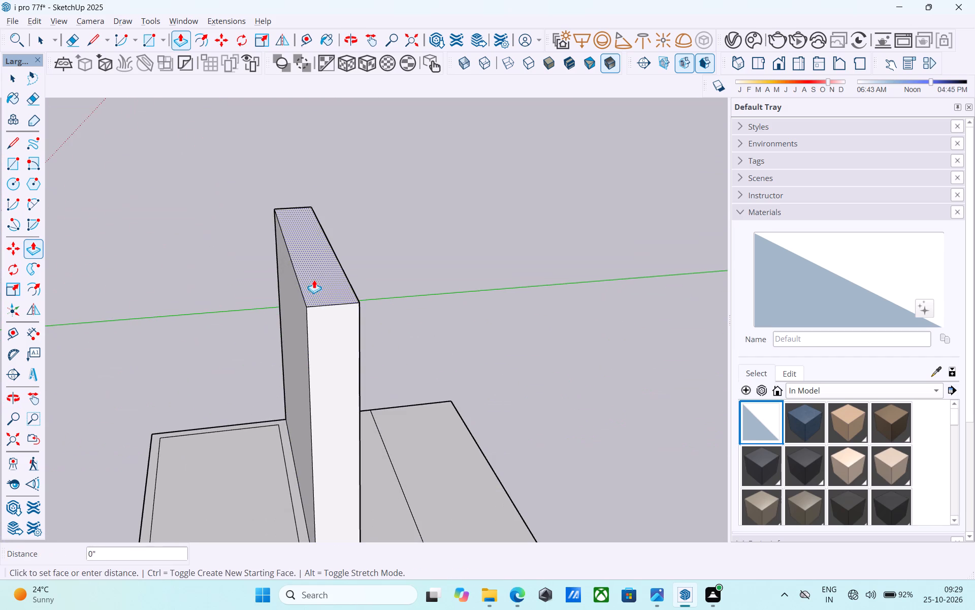
click(314, 280)
text(3.5')
key(Return)
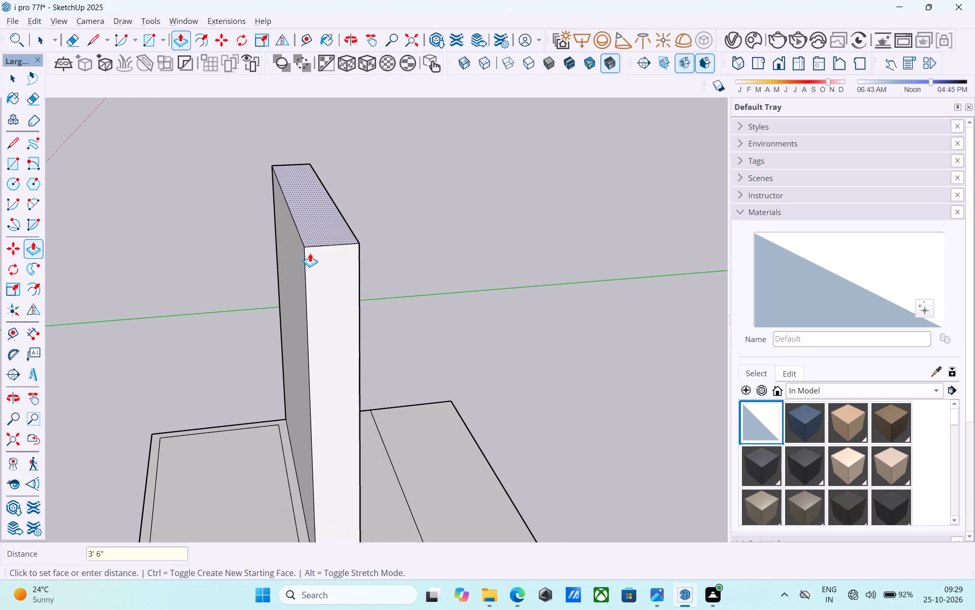
Draw a line across the base of the tower's narrow end face, level with the block's top edge.
scroll(310, 248, down, 6)
shift+middle_drag(307, 249, 432, 289)
middle_drag(392, 453, 420, 385)
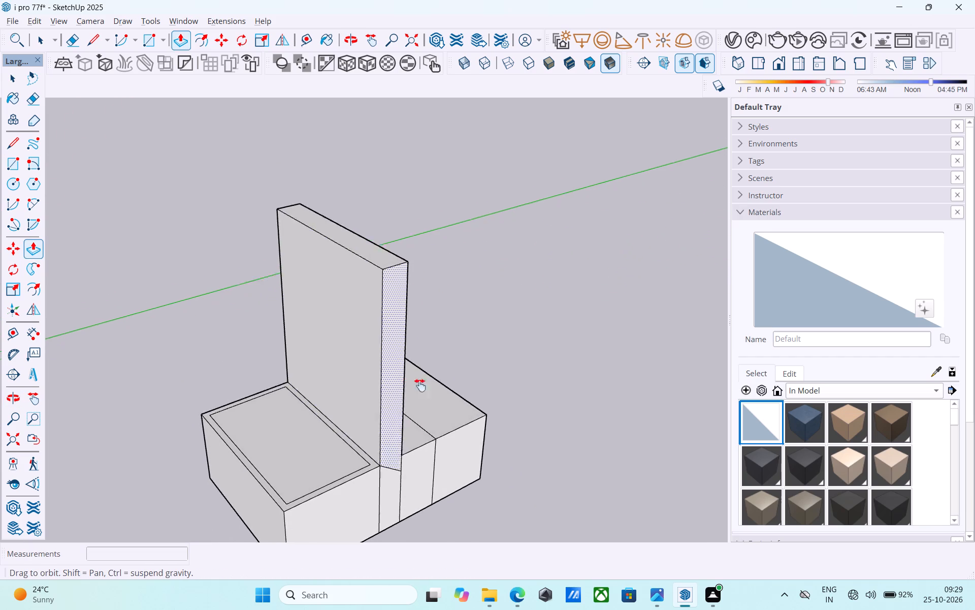
middle_drag(420, 385, 471, 399)
scroll(422, 409, up, 5)
middle_drag(411, 411, 404, 427)
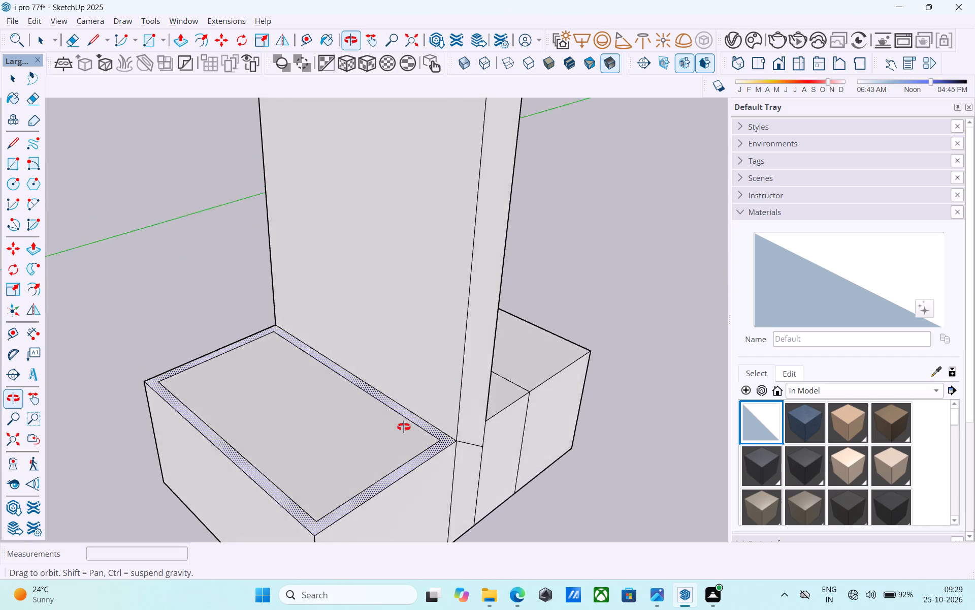
middle_drag(404, 427, 381, 421)
scroll(380, 418, down, 5)
shift+middle_drag(383, 424, 350, 436)
key(l)
scroll(382, 475, up, 5)
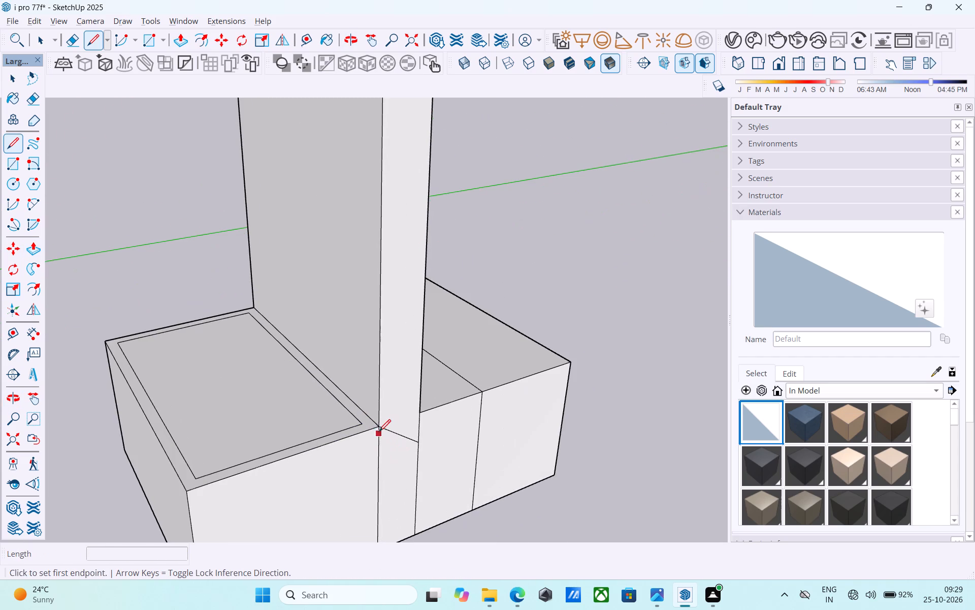
click(378, 432)
click(420, 413)
Push/Pull the tower's narrow end face outward 3' above the block.
key(space)
click(404, 388)
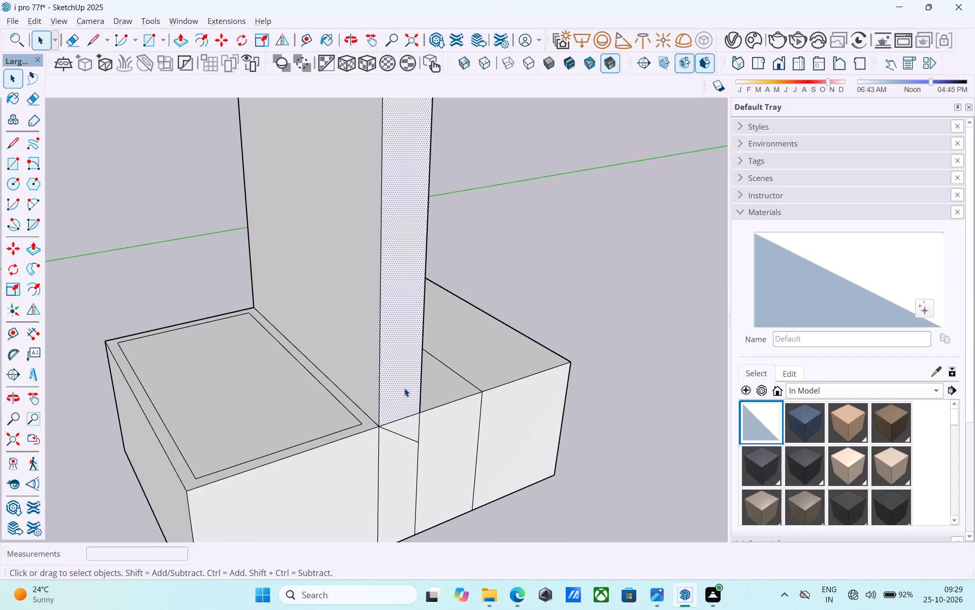
scroll(404, 388, down, 3)
key(p)
click(403, 384)
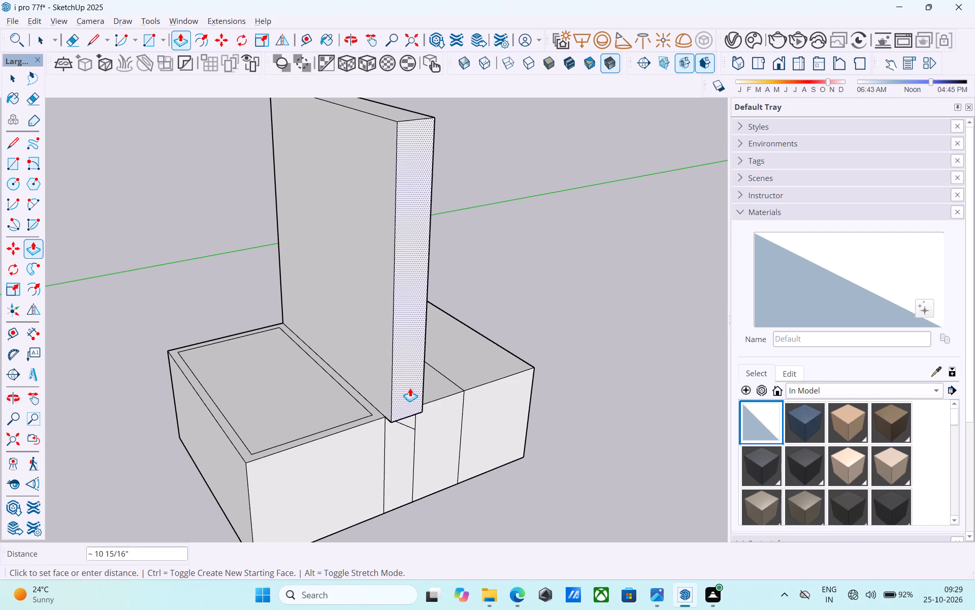
text(3')
key(Return)
key(space)
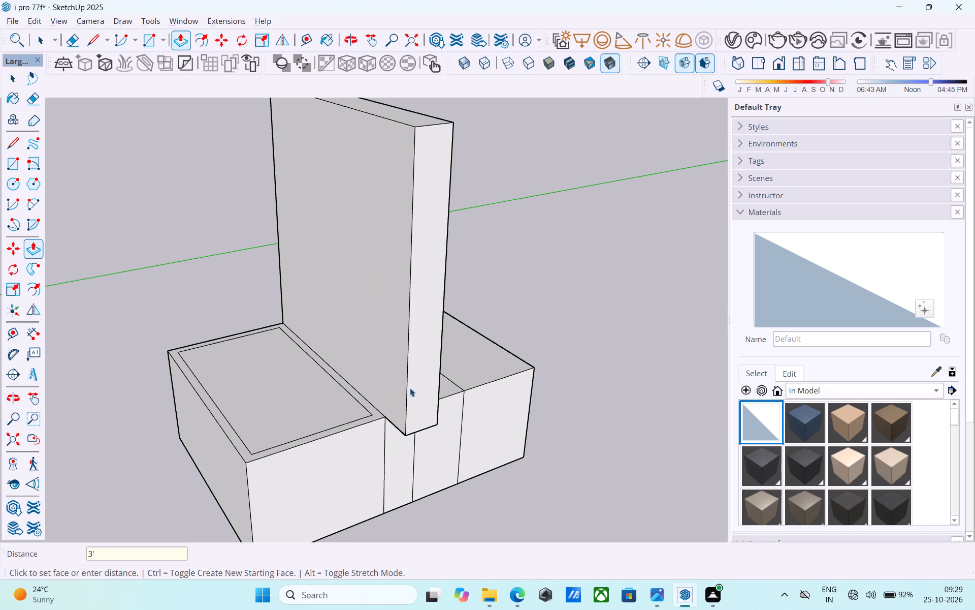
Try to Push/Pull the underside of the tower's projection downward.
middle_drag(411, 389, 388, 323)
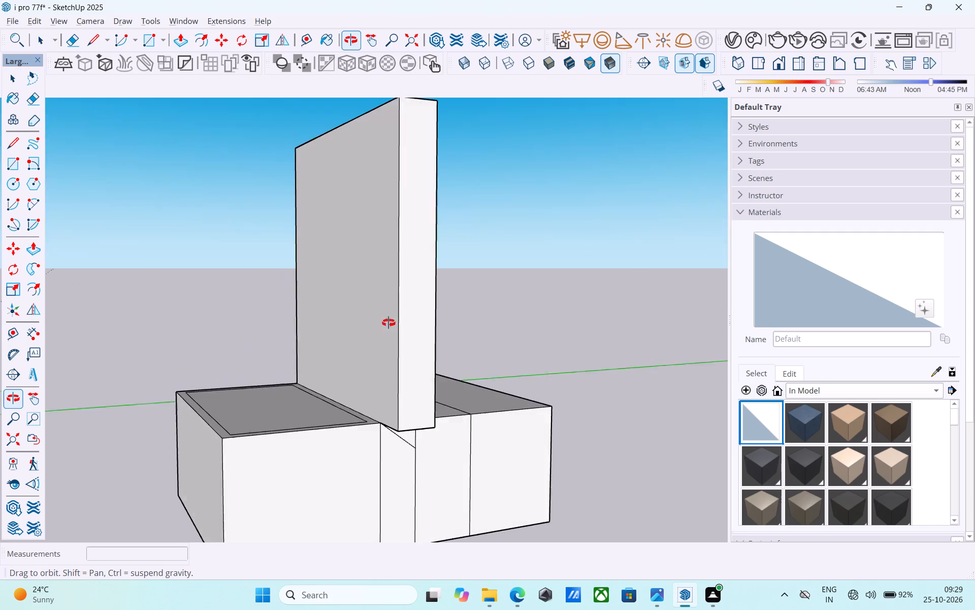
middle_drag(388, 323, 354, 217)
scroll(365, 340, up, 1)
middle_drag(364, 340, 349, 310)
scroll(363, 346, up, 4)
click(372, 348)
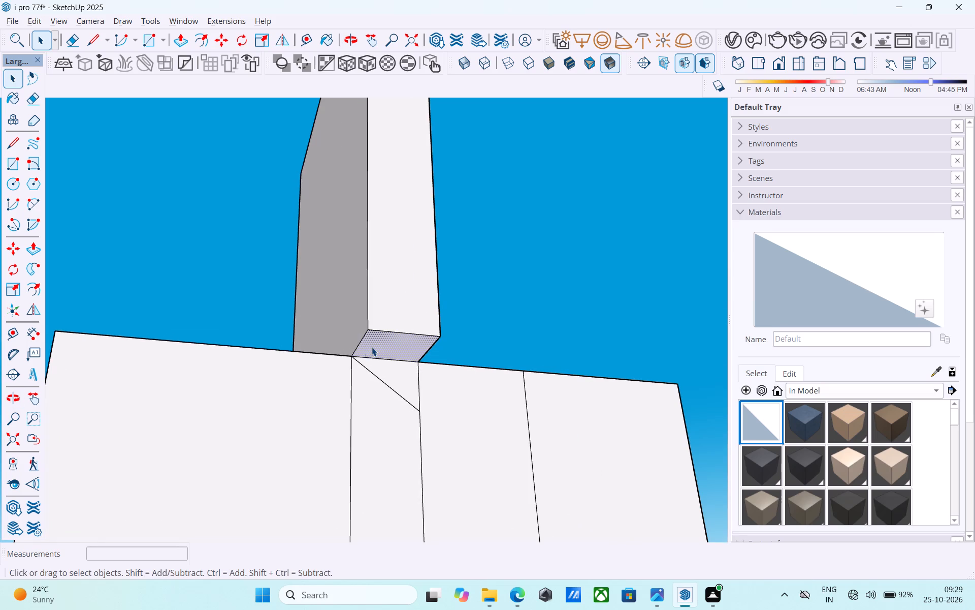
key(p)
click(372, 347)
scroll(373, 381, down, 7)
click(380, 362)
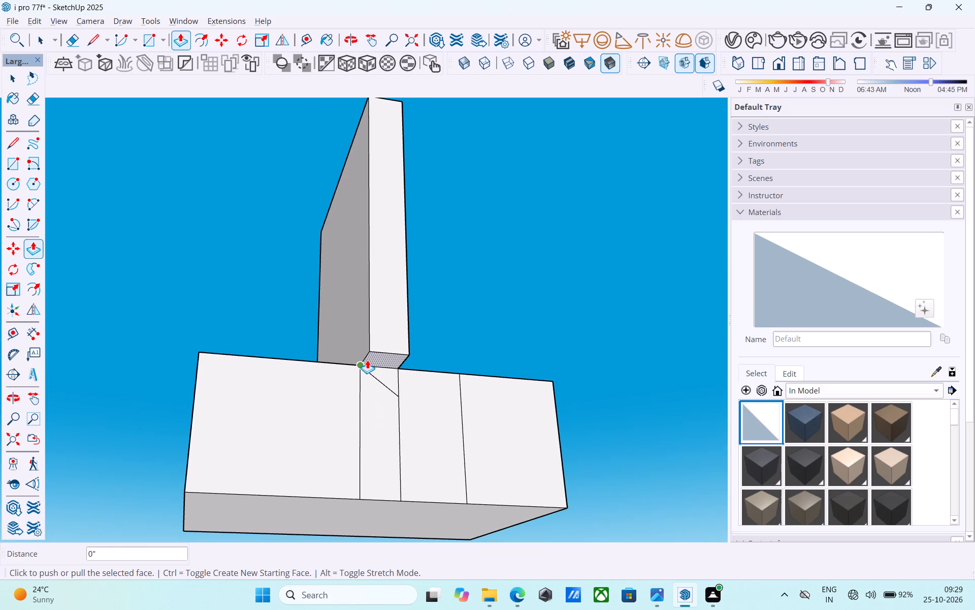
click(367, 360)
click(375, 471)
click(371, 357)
Erase the diagonal line on the strip's end face just below the tower's projection.
scroll(380, 353, up, 9)
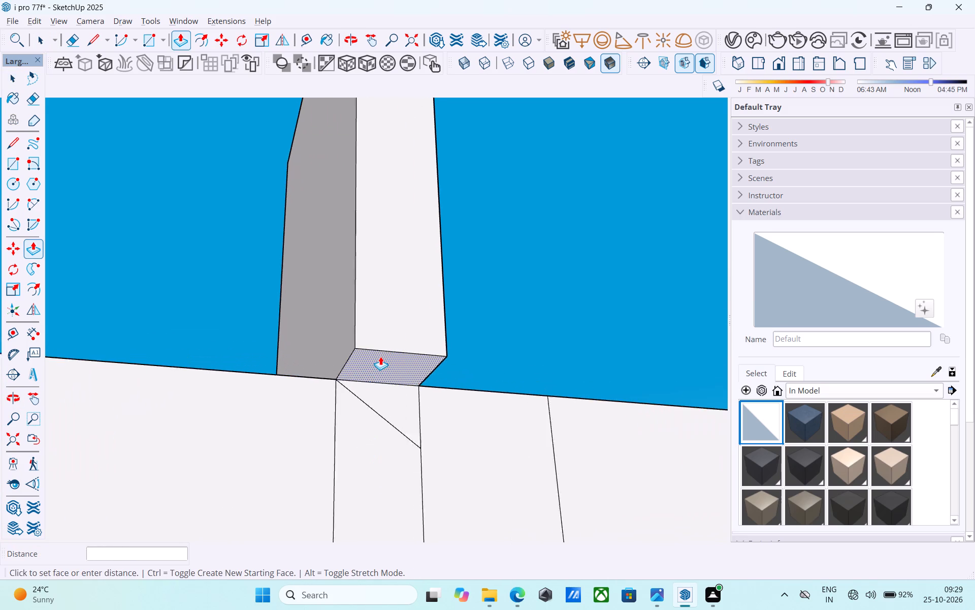
scroll(380, 356, up, 1)
key(e)
drag(376, 403, 371, 435)
Push/Pull the underside of the tower's projection down to the block's base, finishing with a second pull of about 4".
key(space)
click(370, 377)
key(p)
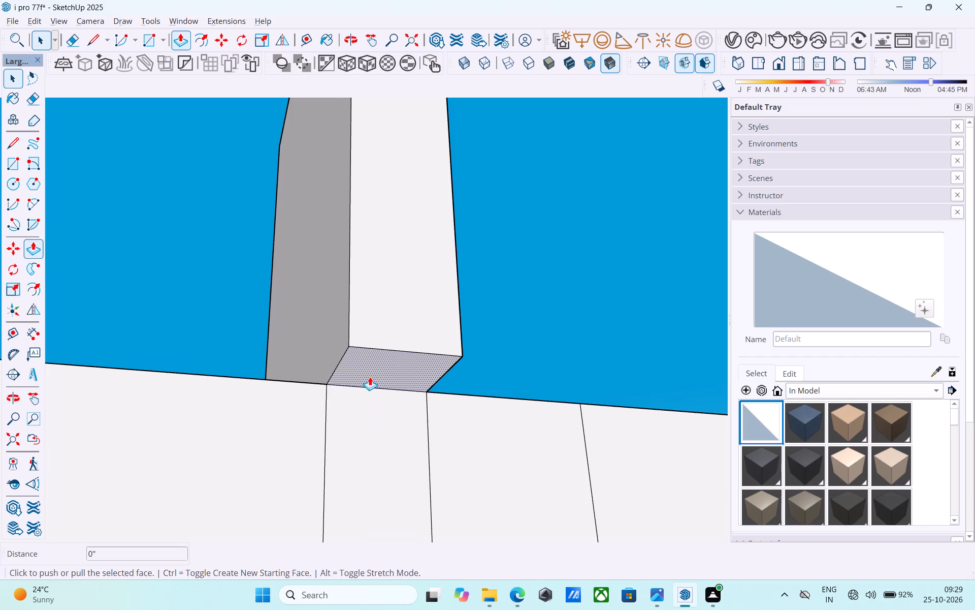
click(370, 377)
scroll(376, 416, down, 20)
middle_drag(372, 410, 368, 489)
scroll(368, 490, up, 6)
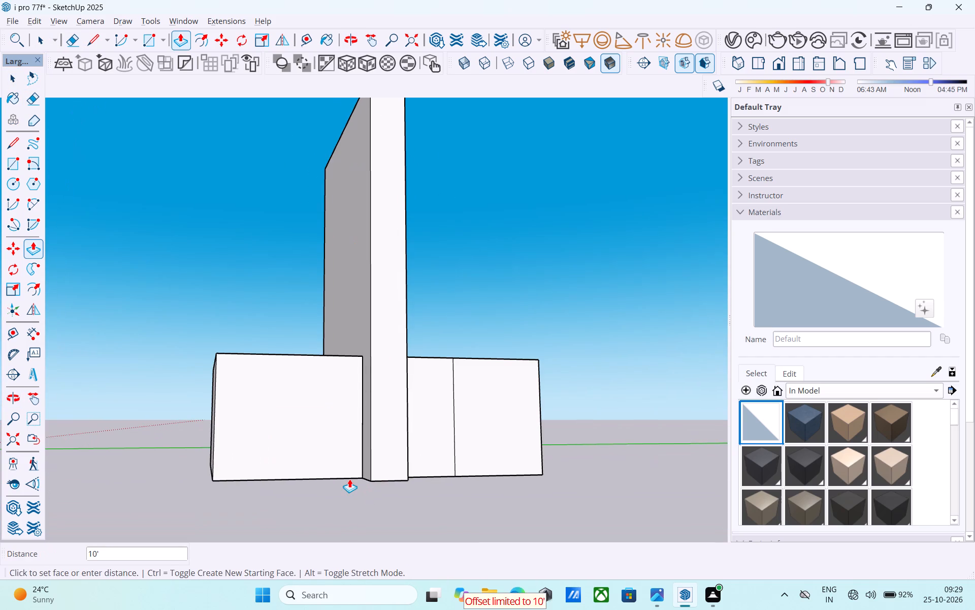
click(345, 475)
scroll(378, 483, up, 6)
middle_drag(373, 475, 367, 376)
scroll(376, 383, up, 4)
click(365, 392)
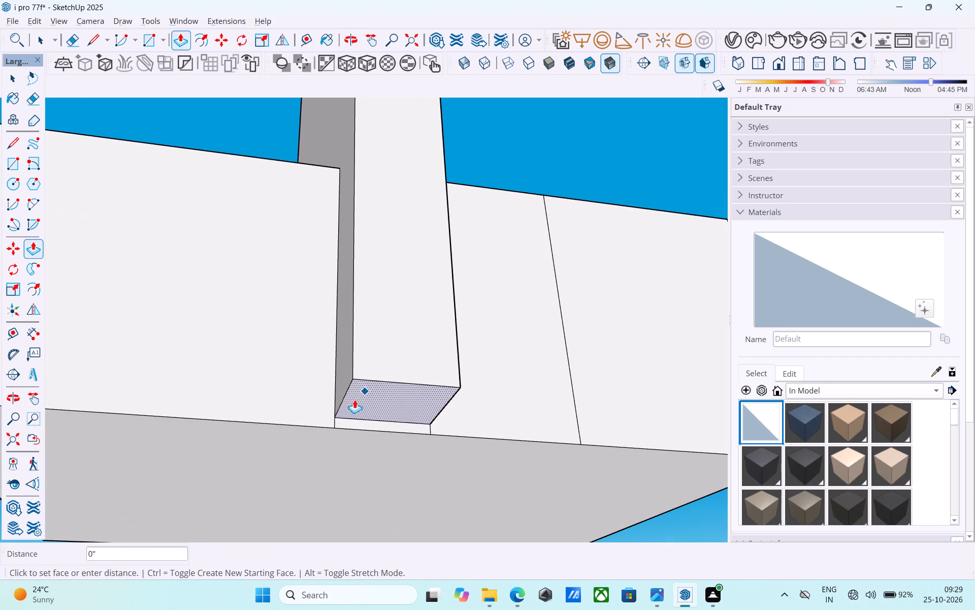
click(263, 423)
Push/Pull the narrow block face beside the tower outward 3', flush with the tower's front.
scroll(282, 374, down, 11)
middle_drag(296, 366, 303, 536)
middle_drag(353, 379, 349, 447)
scroll(347, 432, up, 4)
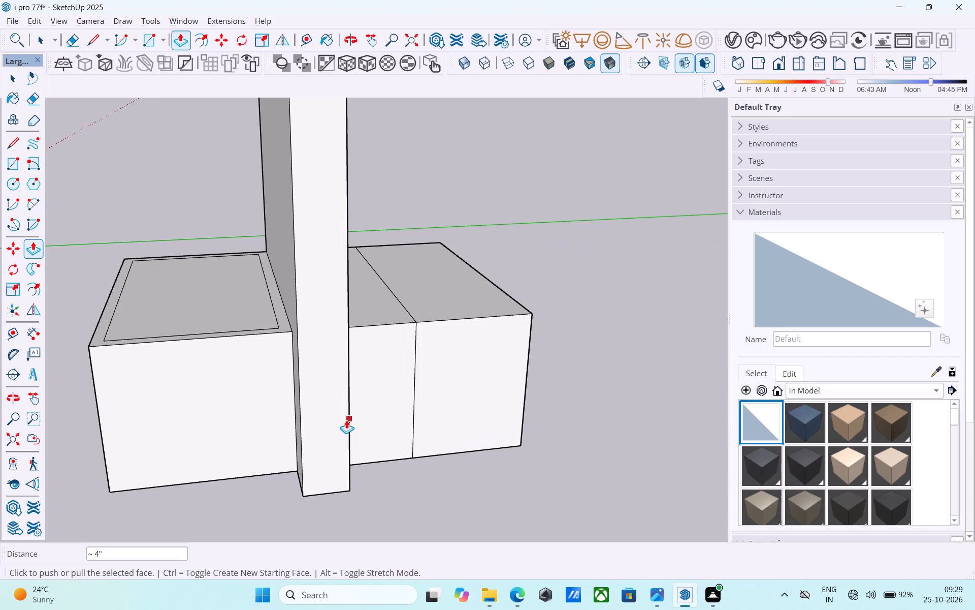
middle_drag(346, 420, 345, 412)
scroll(345, 410, up, 5)
middle_drag(348, 402, 325, 412)
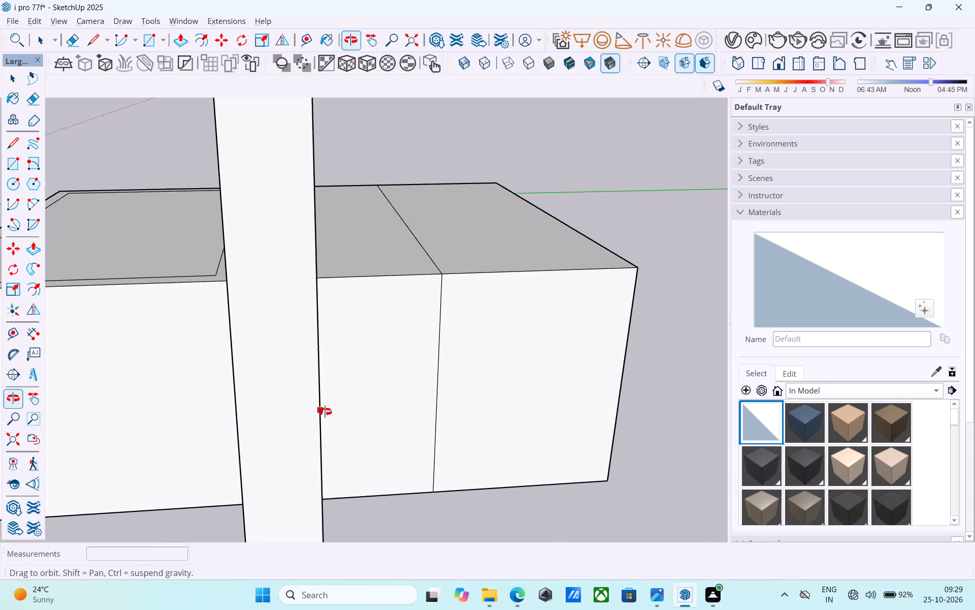
middle_drag(325, 412, 426, 382)
scroll(401, 379, up, 1)
scroll(363, 374, down, 10)
middle_drag(354, 391, 266, 390)
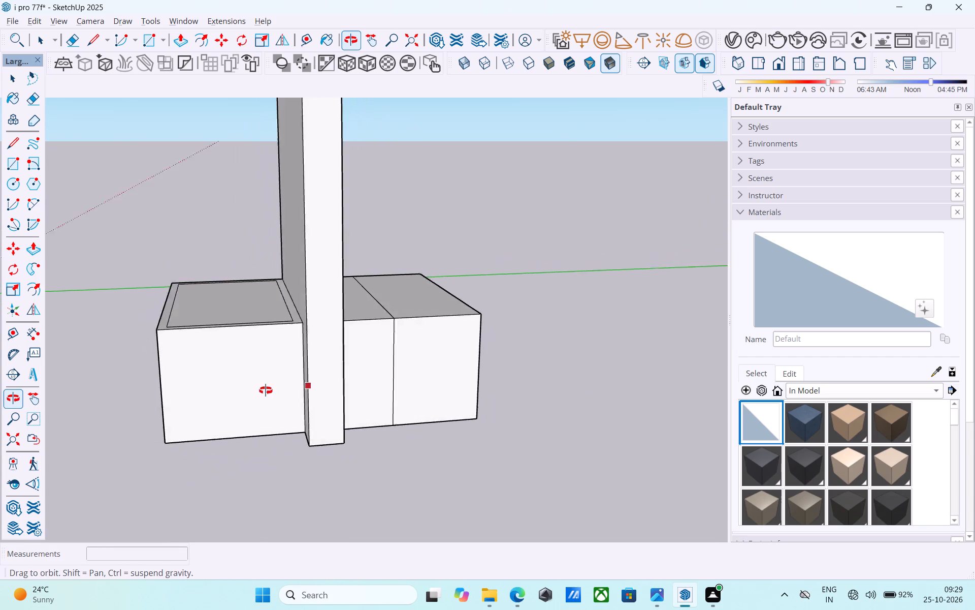
middle_drag(266, 390, 253, 390)
middle_click(253, 390)
middle_drag(363, 374, 394, 374)
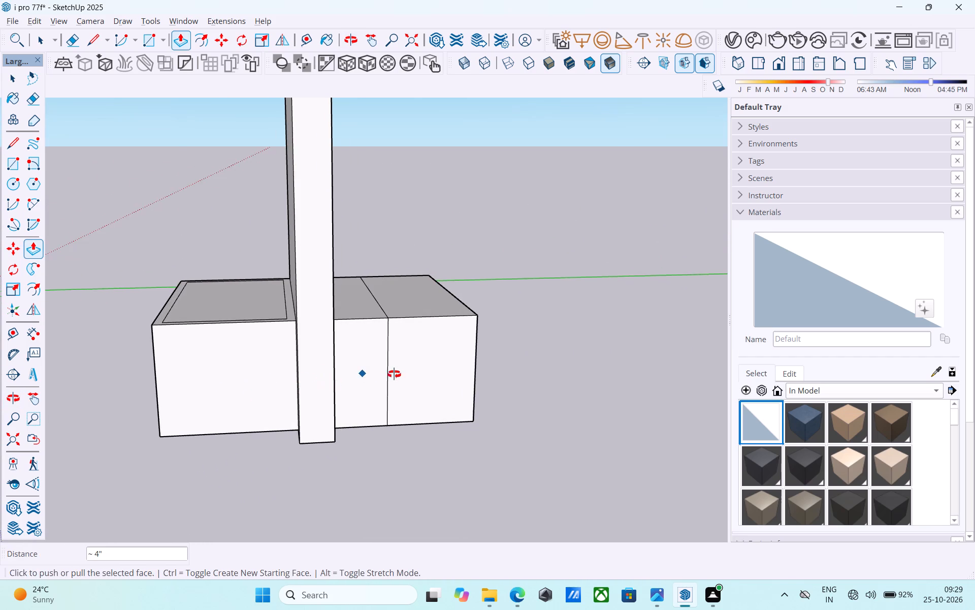
middle_drag(394, 374, 423, 373)
scroll(415, 373, up, 6)
key(space)
click(378, 368)
key(p)
click(378, 368)
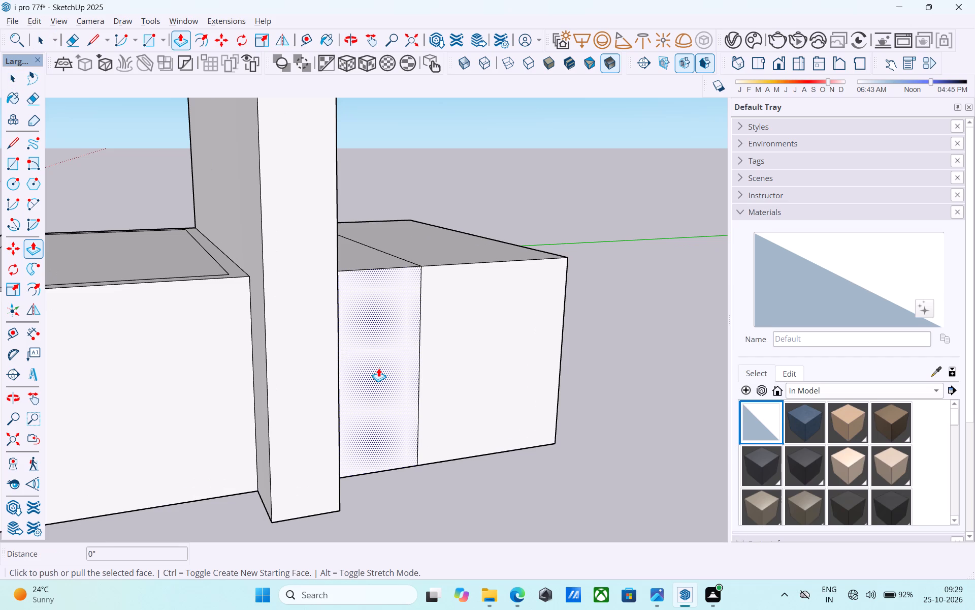
click(387, 342)
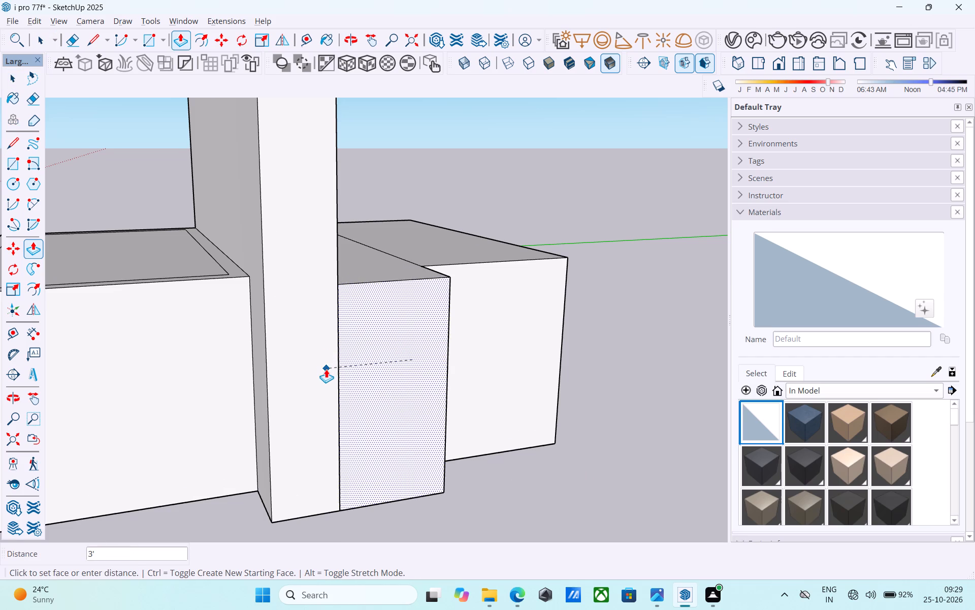
click(326, 369)
Push/Pull the adjoining outer block face outward 3', flush with the narrow face beside the tower.
key(space)
click(467, 344)
key(p)
click(468, 344)
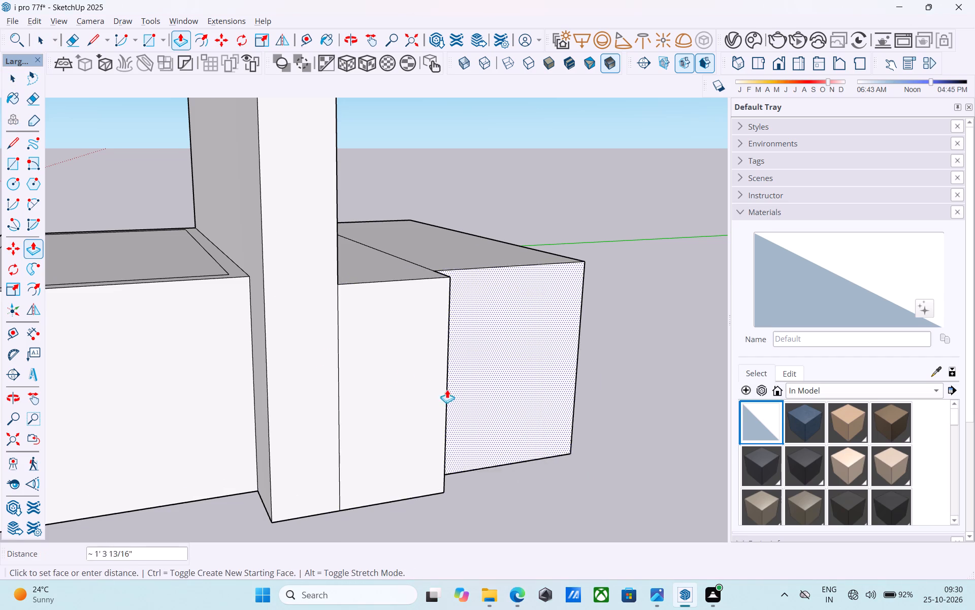
click(383, 357)
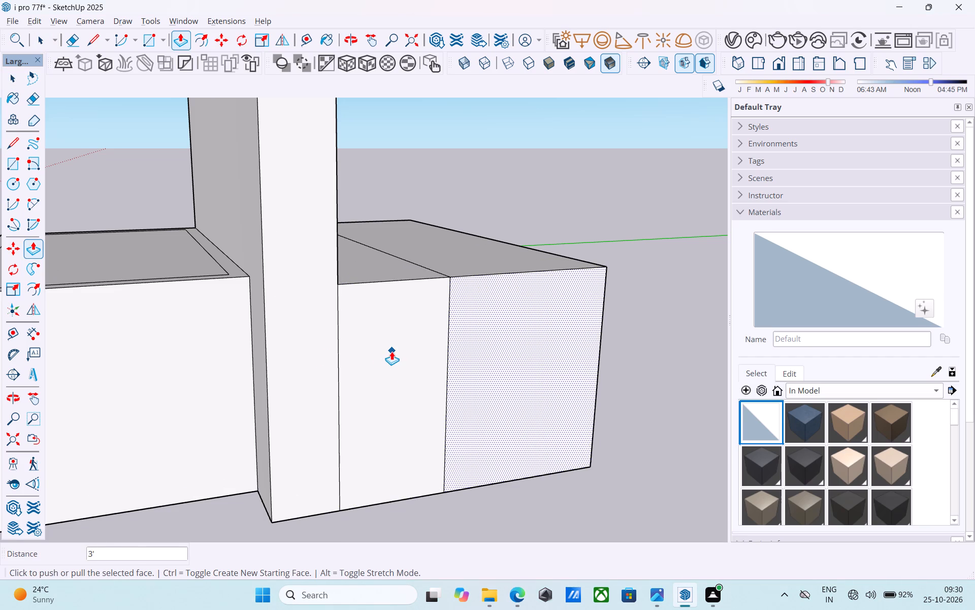
Draw a 6" line from the block's front top corner at the tower, along the tower's base edge.
scroll(393, 378, down, 8)
middle_drag(397, 400, 305, 456)
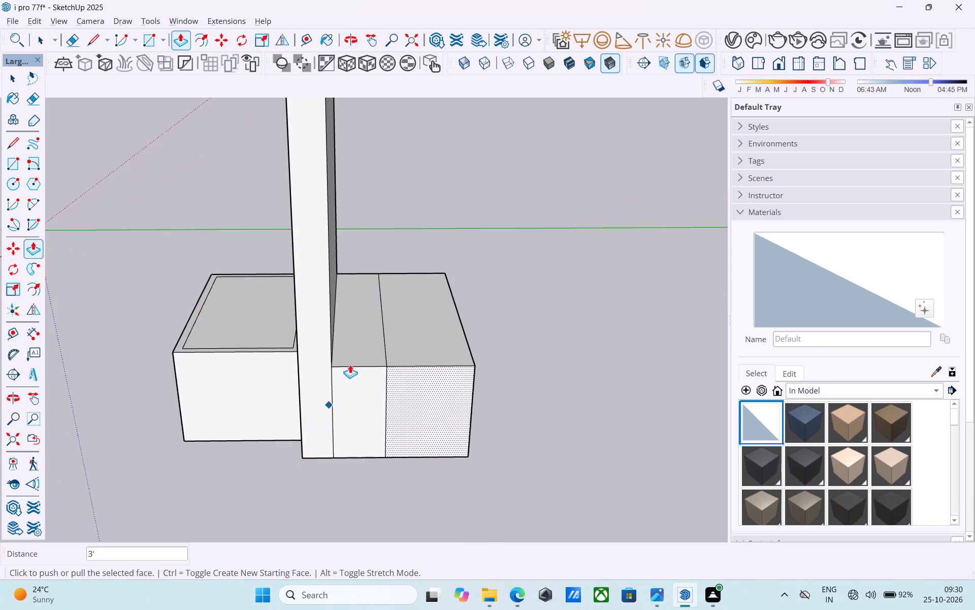
middle_drag(351, 359, 344, 435)
scroll(353, 370, up, 4)
scroll(356, 367, down, 5)
middle_drag(356, 369, 353, 375)
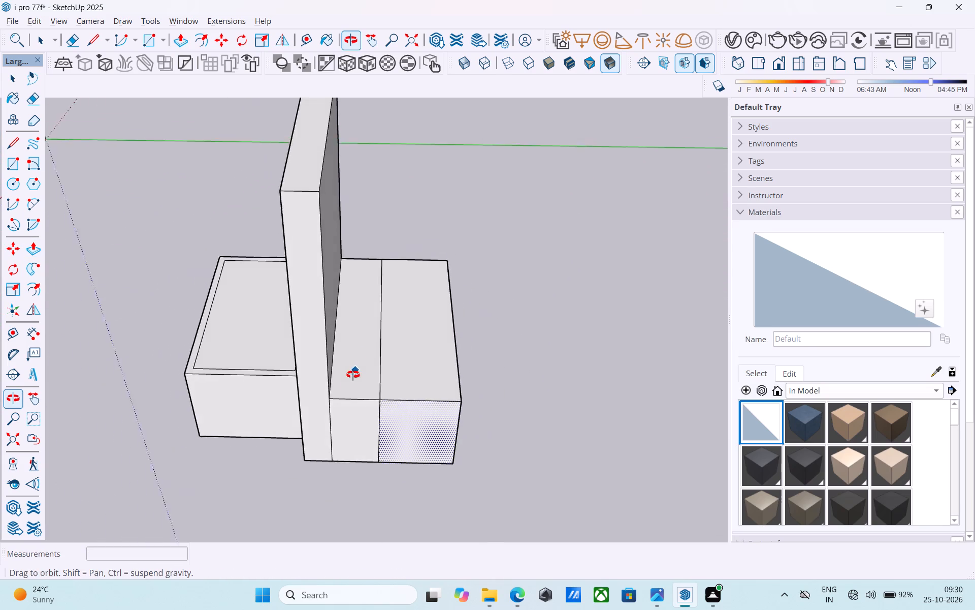
middle_drag(353, 375, 352, 396)
scroll(353, 396, up, 5)
key(space)
middle_drag(354, 387, 280, 403)
scroll(280, 403, up, 4)
key(l)
scroll(266, 406, up, 2)
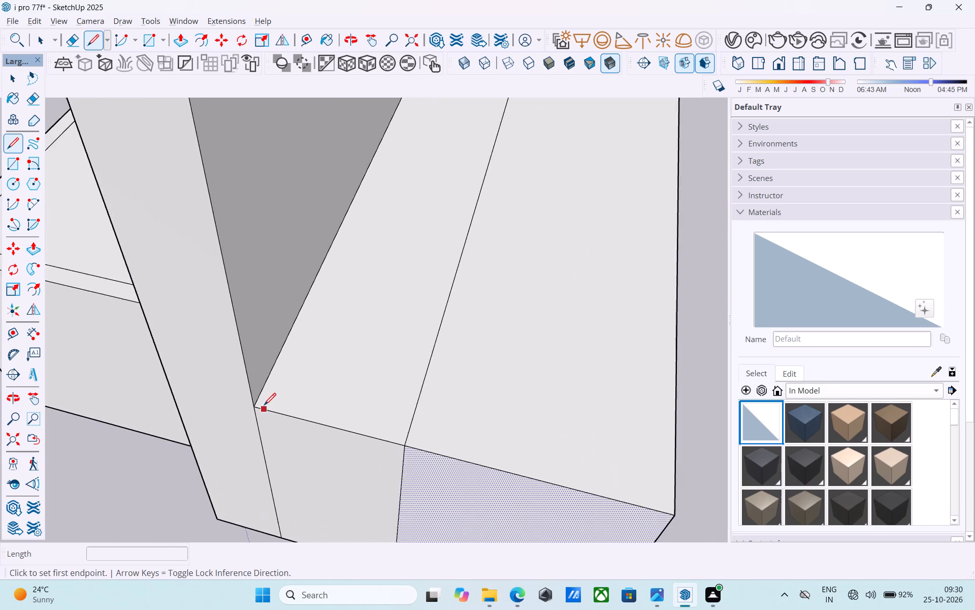
scroll(264, 406, up, 1)
click(256, 403)
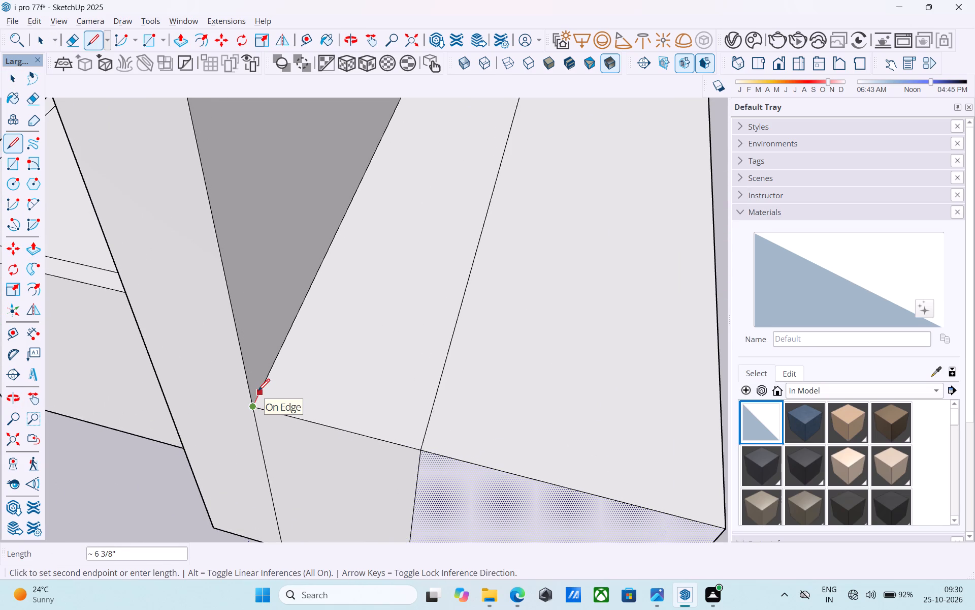
text(6")
key(Return)
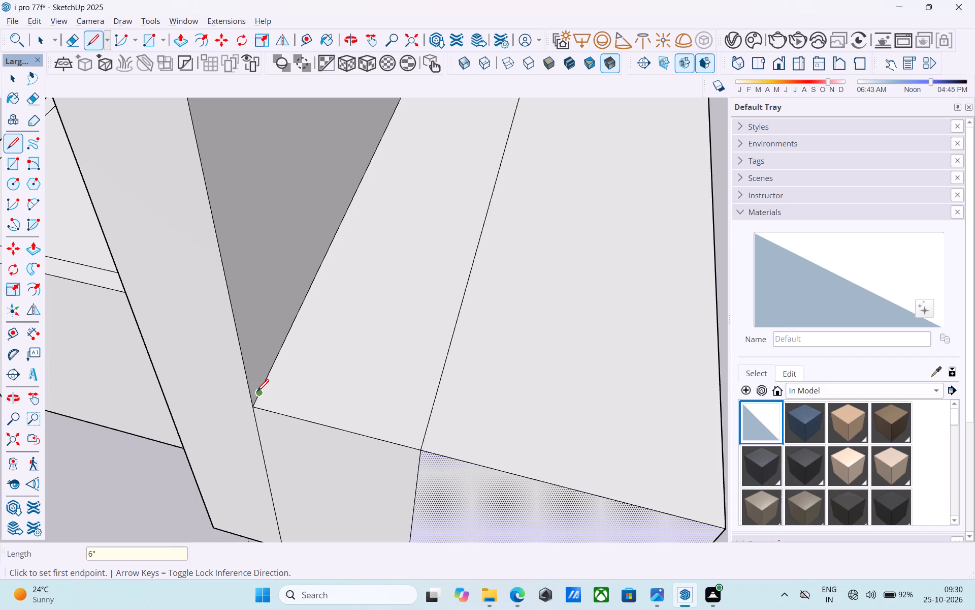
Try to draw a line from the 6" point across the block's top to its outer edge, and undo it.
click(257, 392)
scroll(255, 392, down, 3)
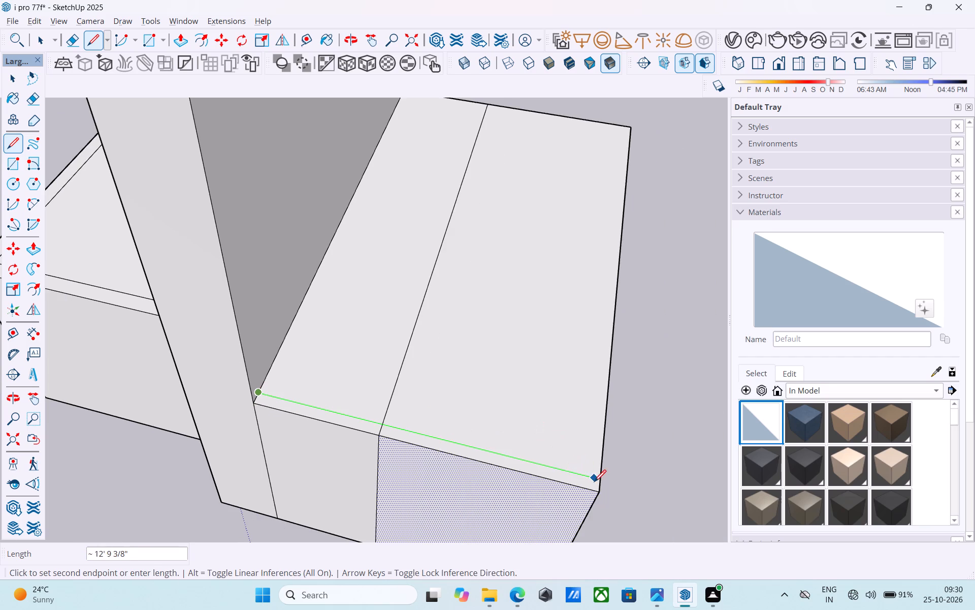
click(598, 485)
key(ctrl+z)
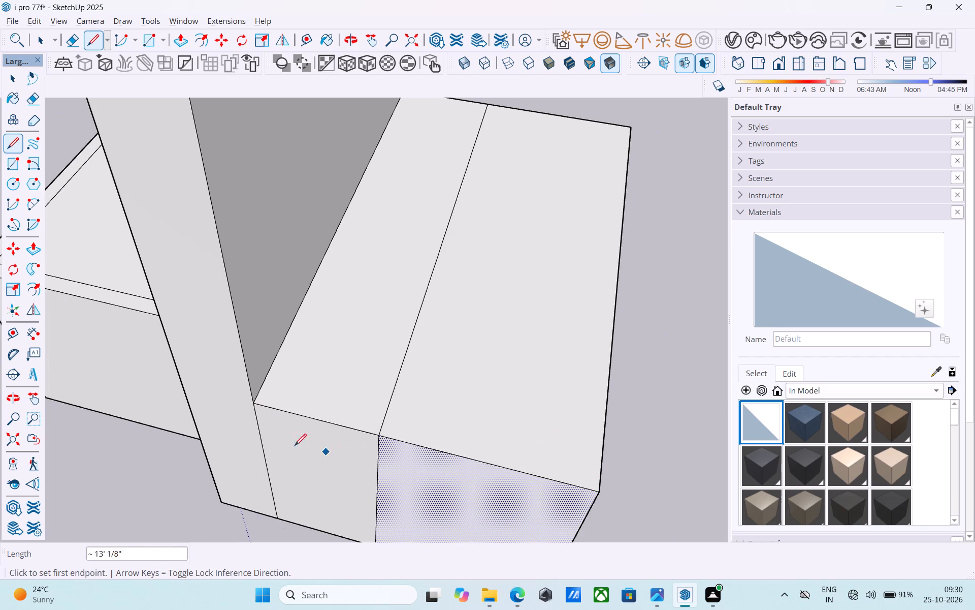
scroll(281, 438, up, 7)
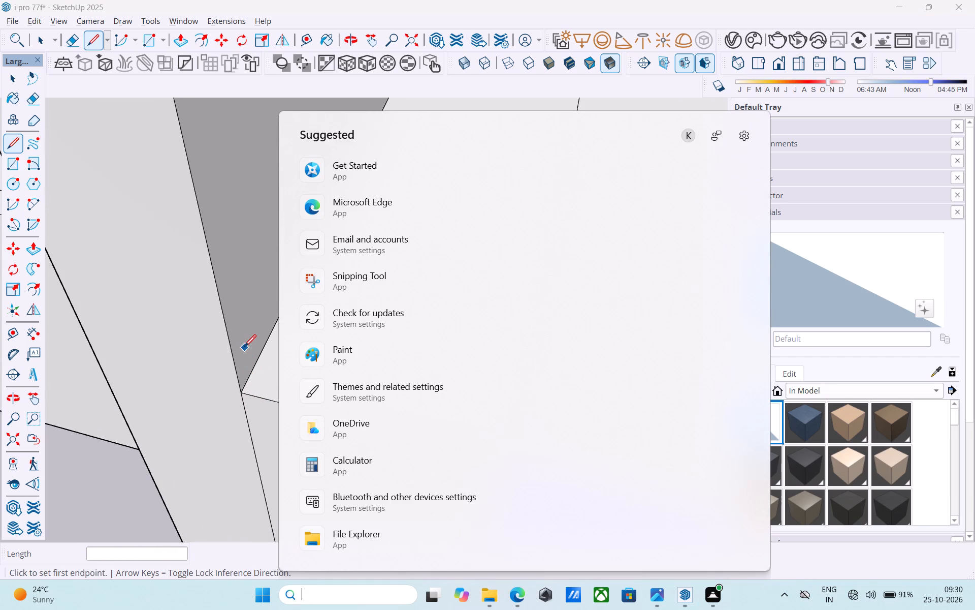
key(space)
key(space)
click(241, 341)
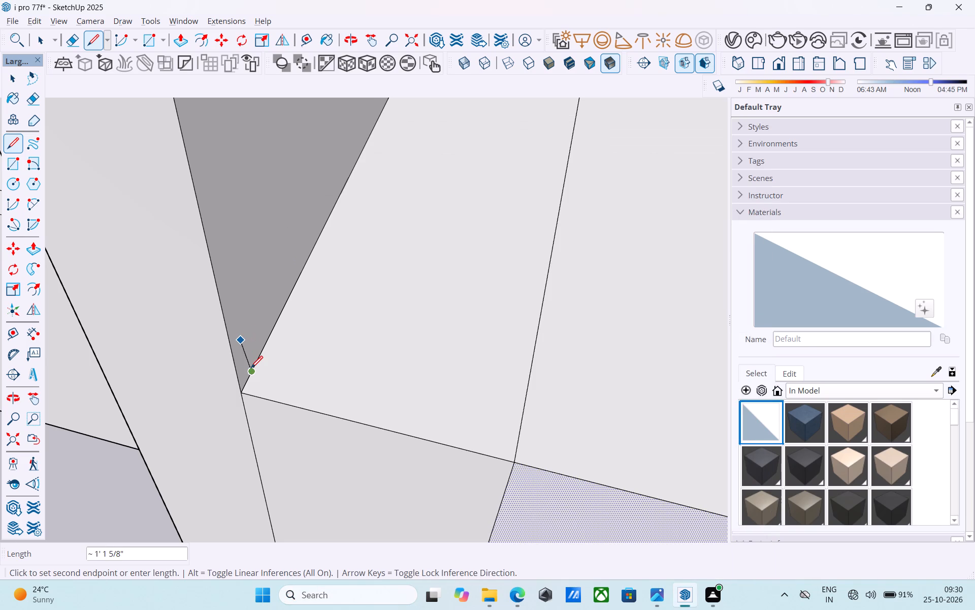
Draw a 13' line across the block's top from the 6" point to the outer edge, parallel to the front edge.
key(l)
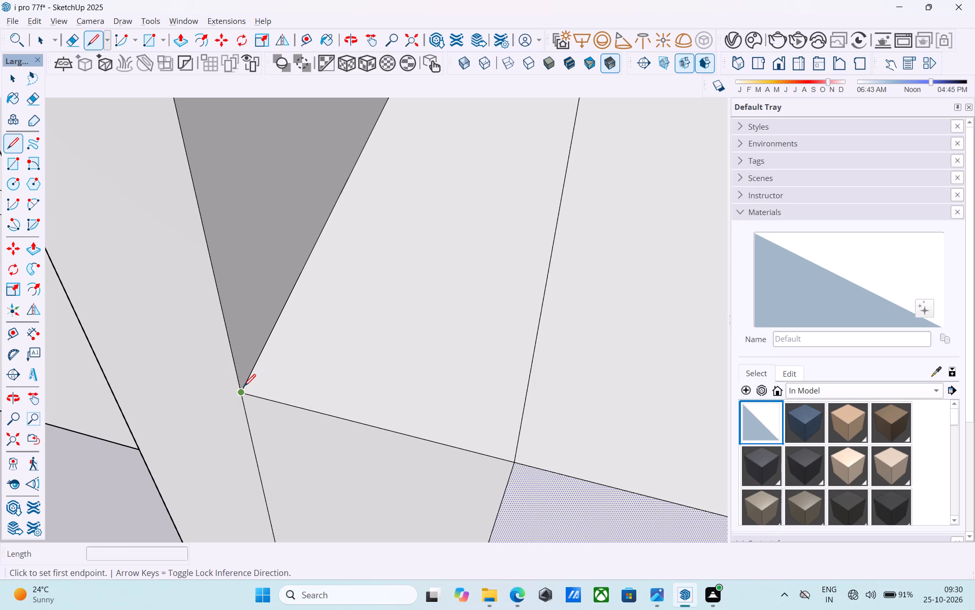
click(243, 387)
click(253, 371)
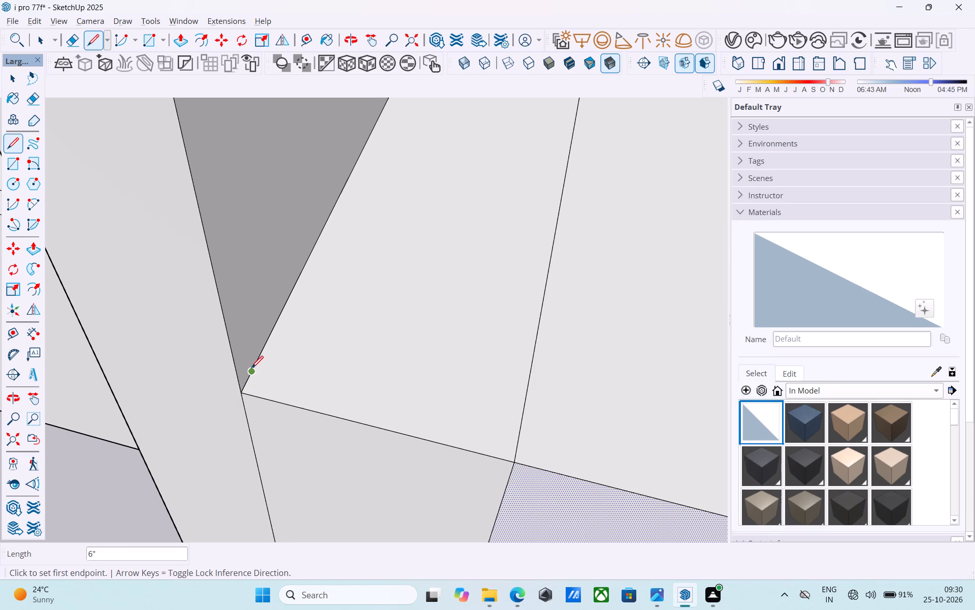
click(251, 369)
scroll(248, 369, down, 11)
scroll(458, 410, up, 4)
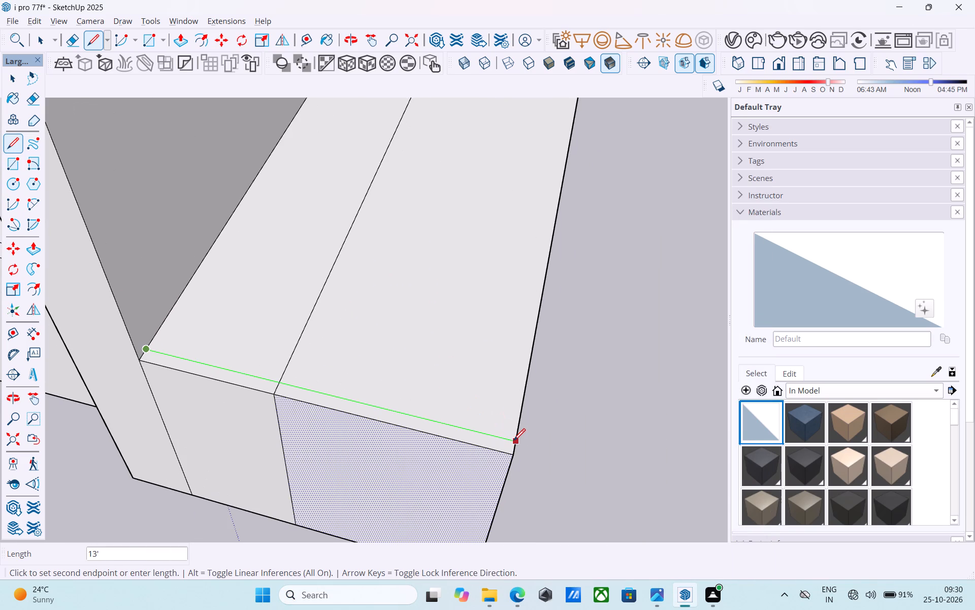
click(514, 442)
Mark 6" in from the outer edge on the 13' line and draw a 22' 6" line parallel to that edge.
click(511, 443)
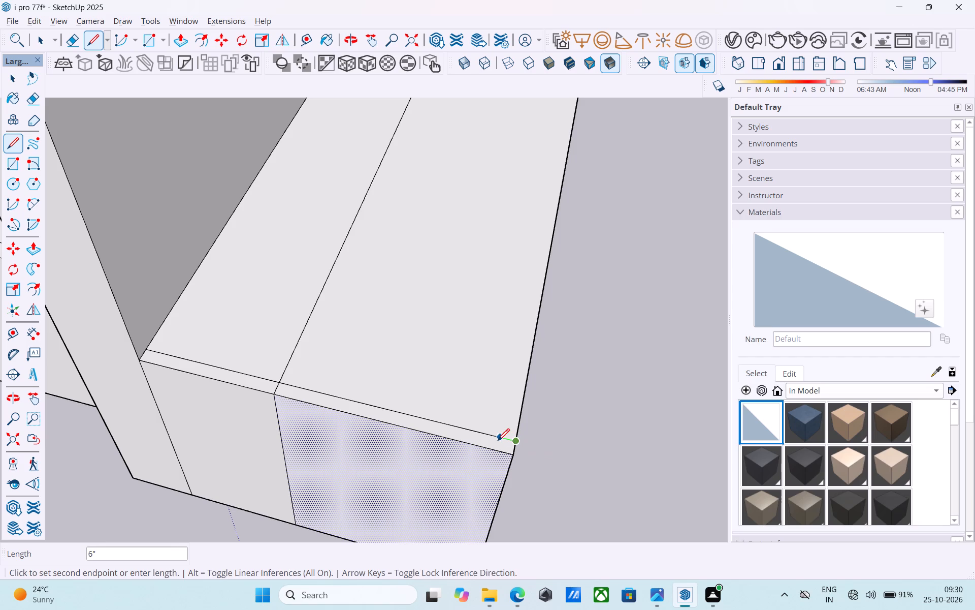
click(499, 439)
click(499, 437)
scroll(452, 475, down, 11)
middle_drag(429, 392, 114, 415)
middle_drag(331, 402, 150, 423)
scroll(320, 432, up, 6)
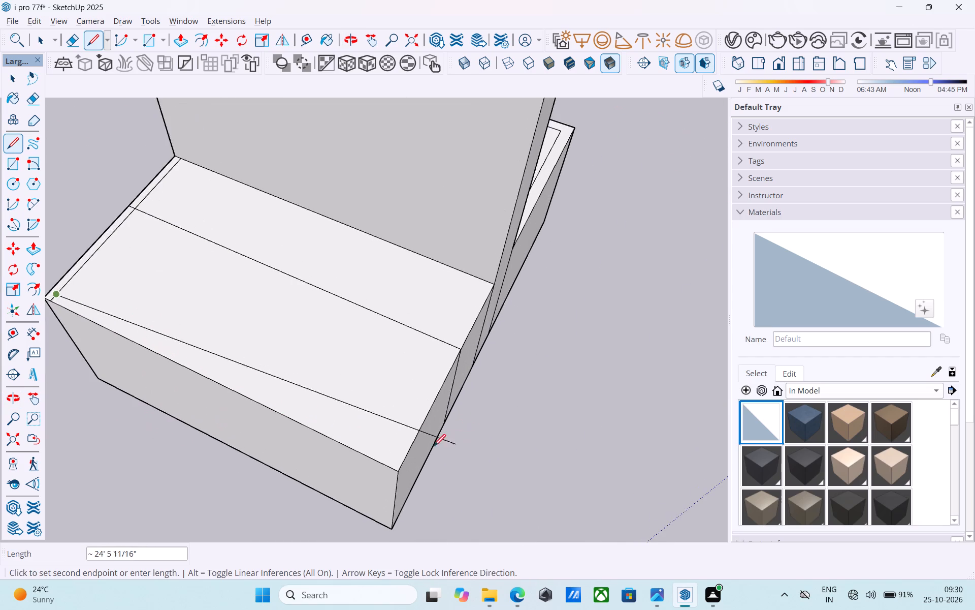
scroll(434, 447, up, 2)
click(402, 465)
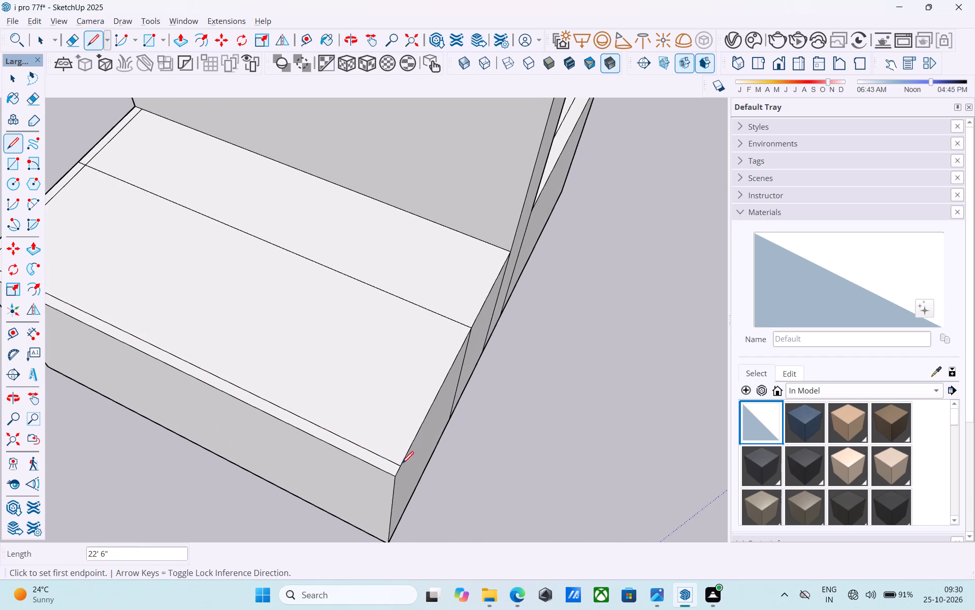
Mark 6" in from the block's rear edge and draw a 12' 6" line between that point and the tower's base, parallel to the edge.
scroll(397, 465, up, 3)
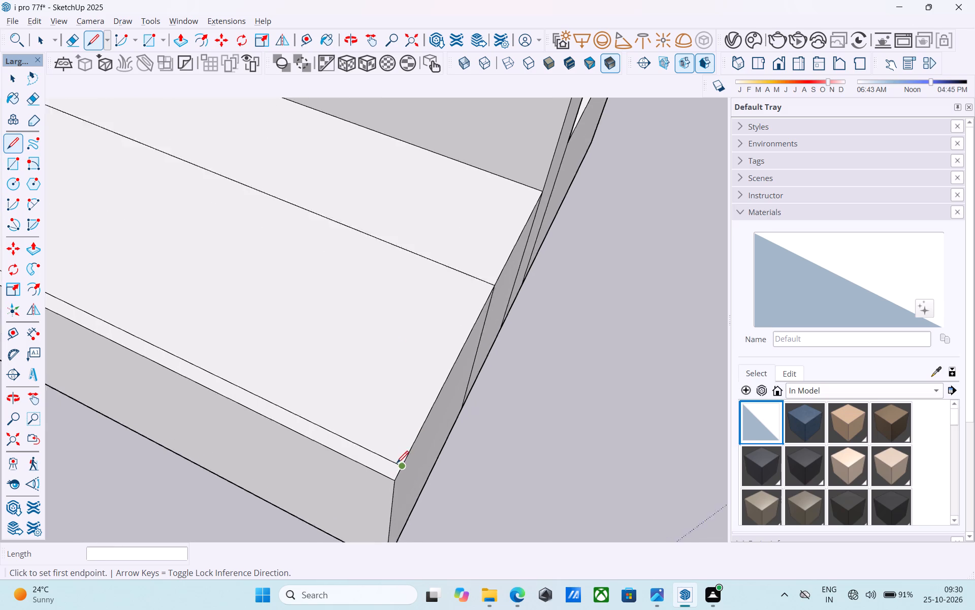
scroll(397, 464, up, 5)
click(403, 466)
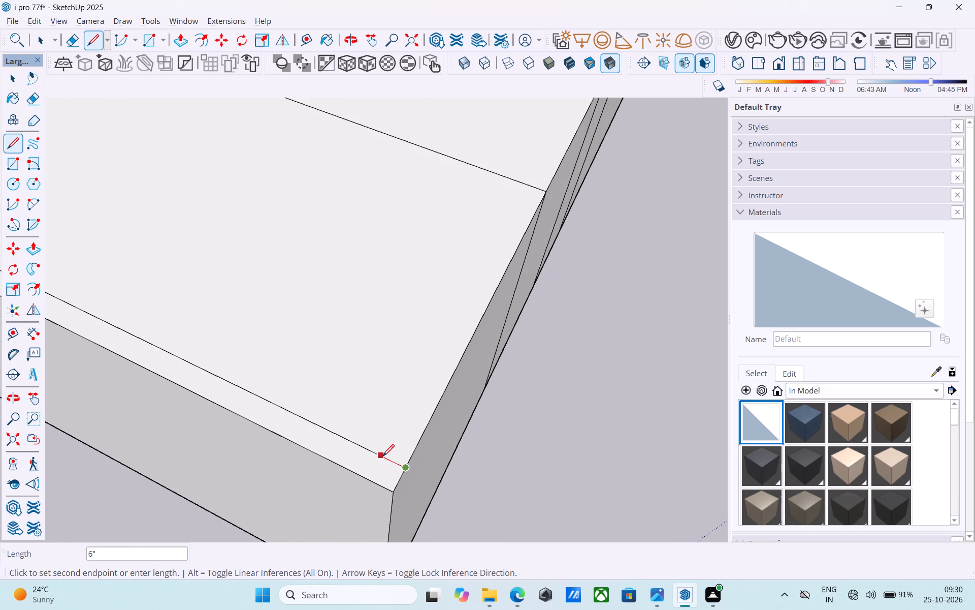
click(382, 457)
click(382, 455)
scroll(383, 450, down, 6)
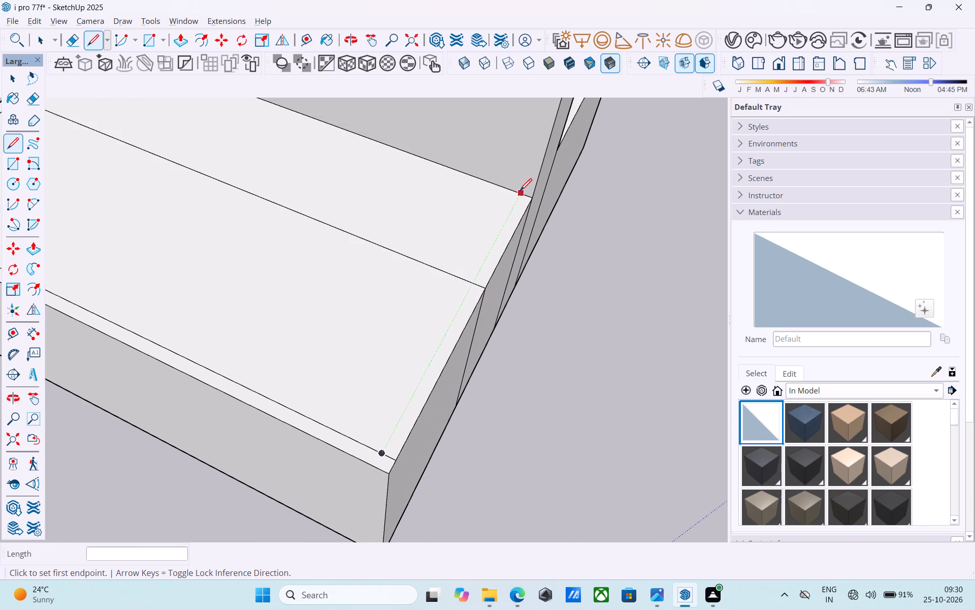
click(522, 194)
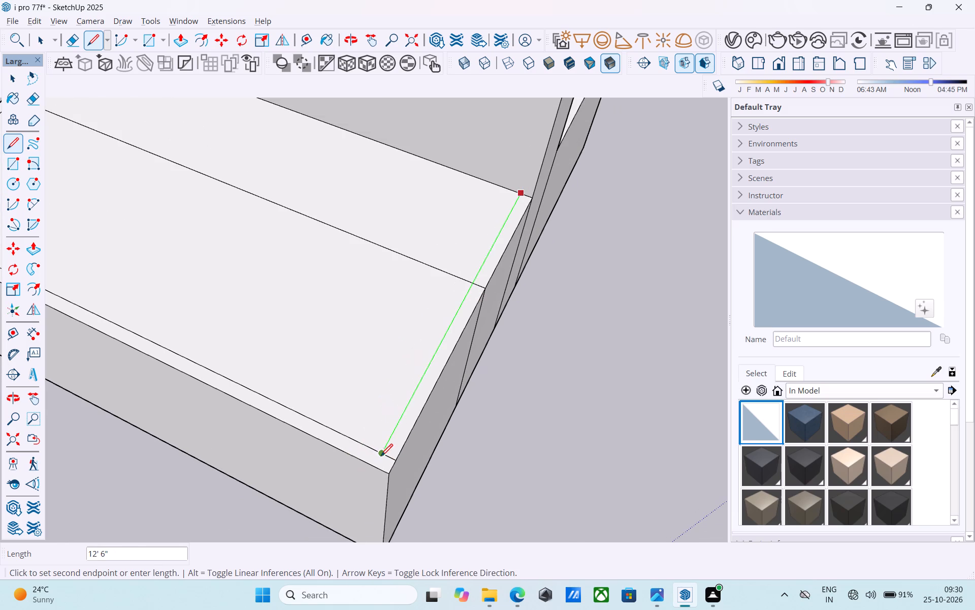
click(382, 458)
scroll(374, 448, down, 7)
Erase the leftover line segments crossing the 6" border at the block's corners and at both ends of the dividing line.
key(space)
key(e)
scroll(373, 445, up, 7)
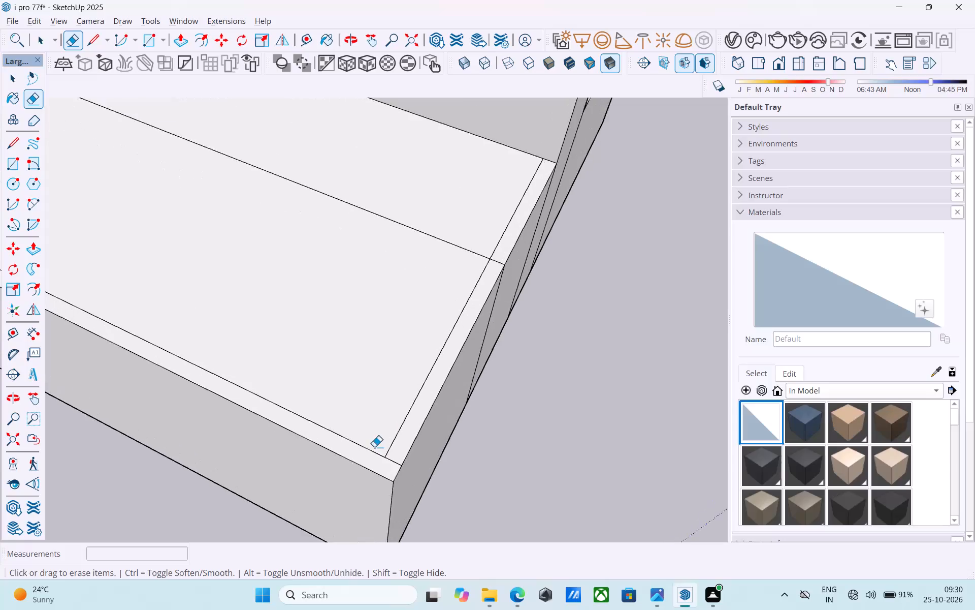
scroll(374, 447, up, 5)
drag(399, 463, 397, 475)
click(545, 186)
scroll(527, 257, down, 5)
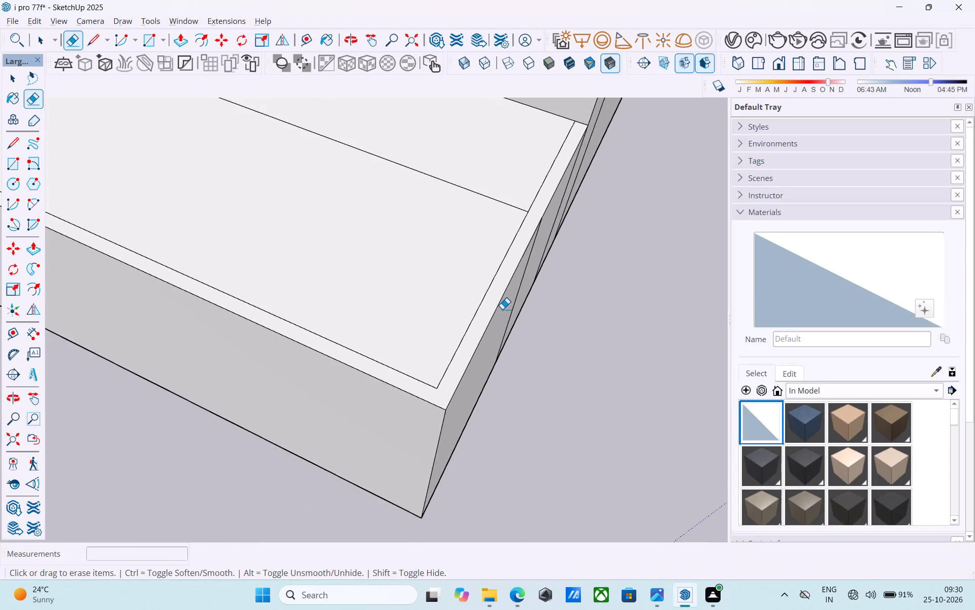
scroll(502, 309, down, 9)
middle_drag(378, 356, 765, 320)
scroll(206, 340, up, 4)
scroll(262, 303, up, 4)
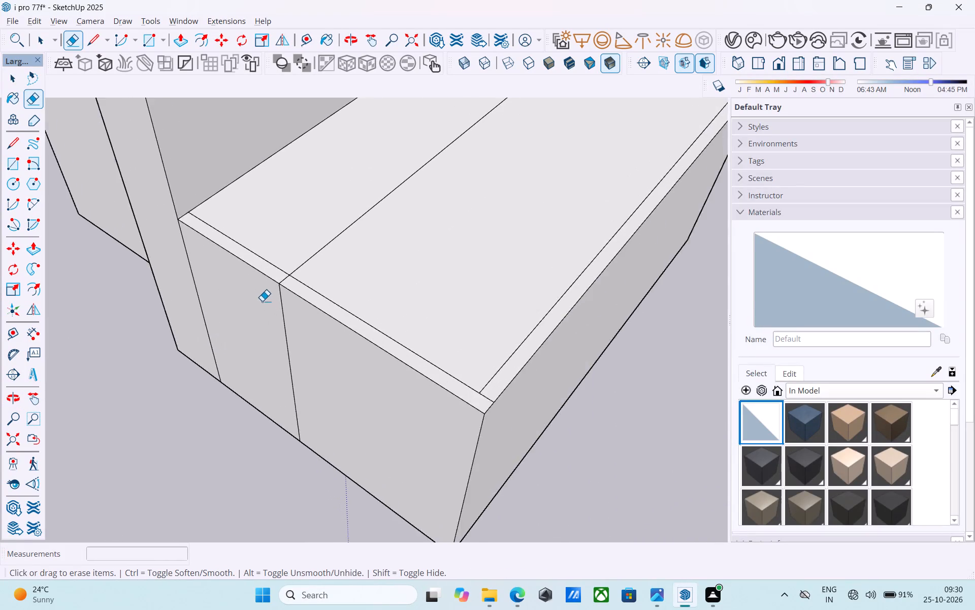
scroll(262, 301, up, 3)
click(292, 276)
scroll(225, 274, down, 5)
scroll(433, 377, up, 6)
drag(423, 367, 421, 359)
scroll(315, 352, down, 10)
key(space)
Check the widths of the front panels on either side of the vertical dividing line beside the tower.
middle_drag(302, 358, 517, 289)
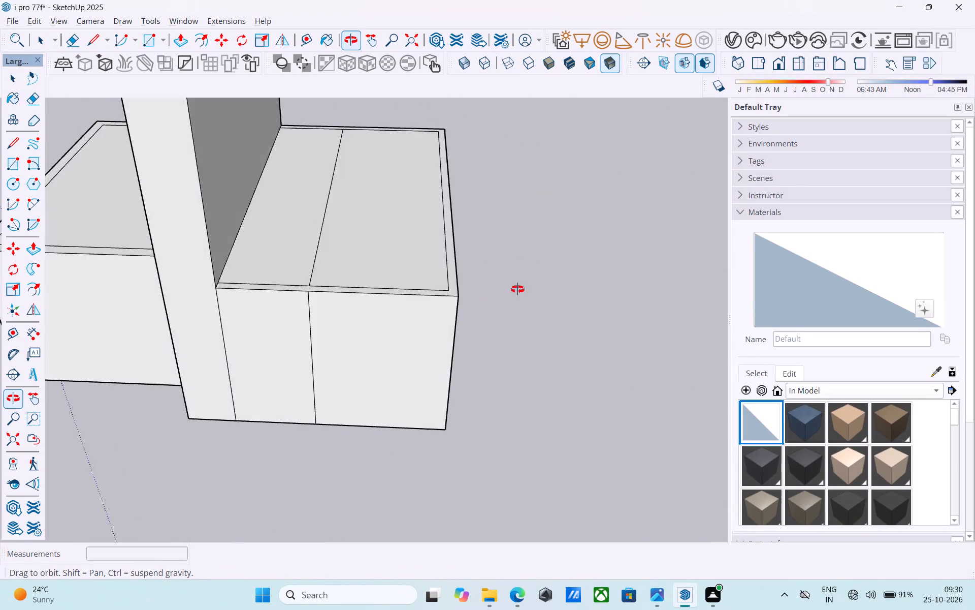
middle_drag(517, 289, 540, 218)
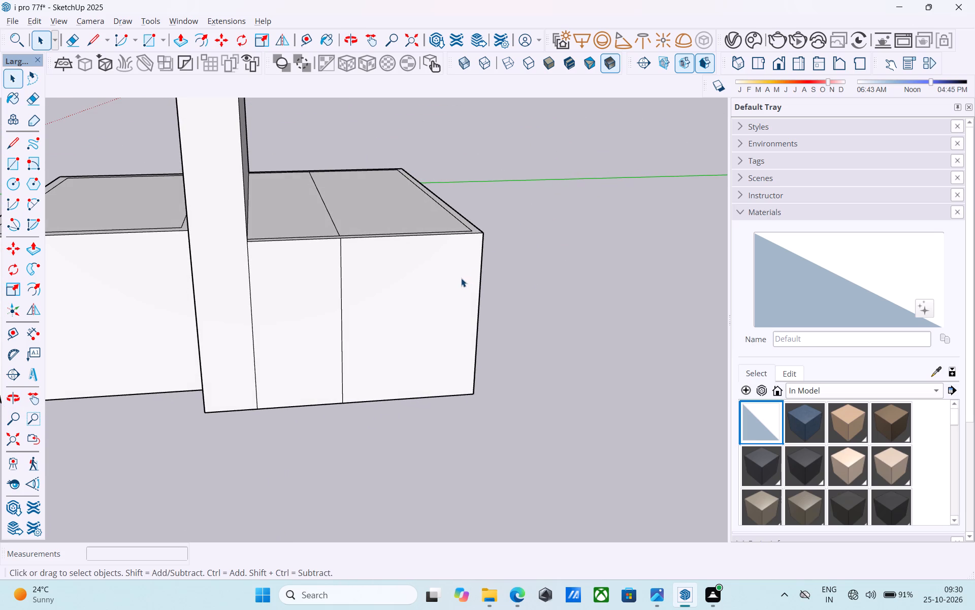
scroll(344, 258, up, 2)
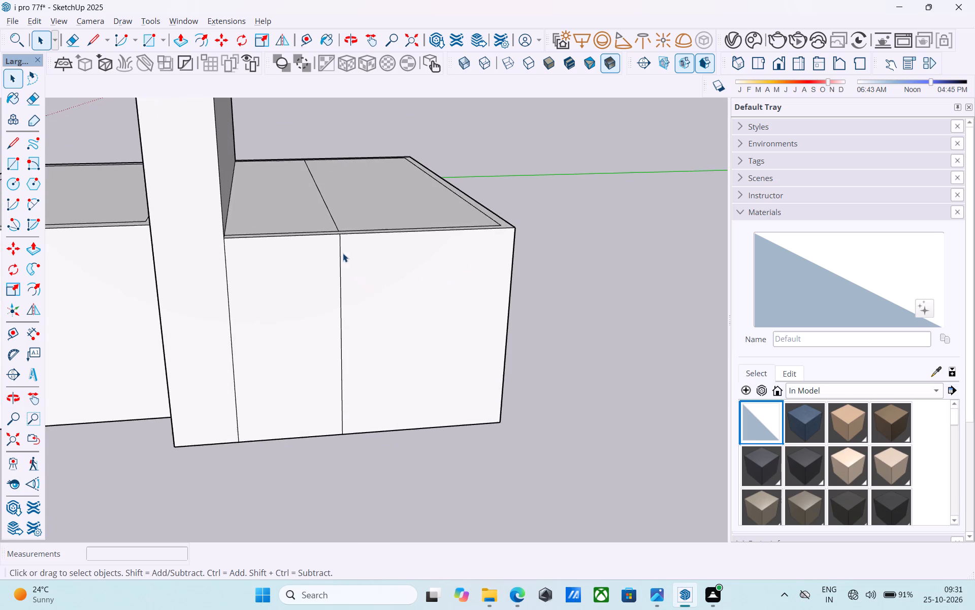
scroll(343, 253, up, 2)
middle_drag(345, 248, 352, 237)
scroll(344, 248, up, 1)
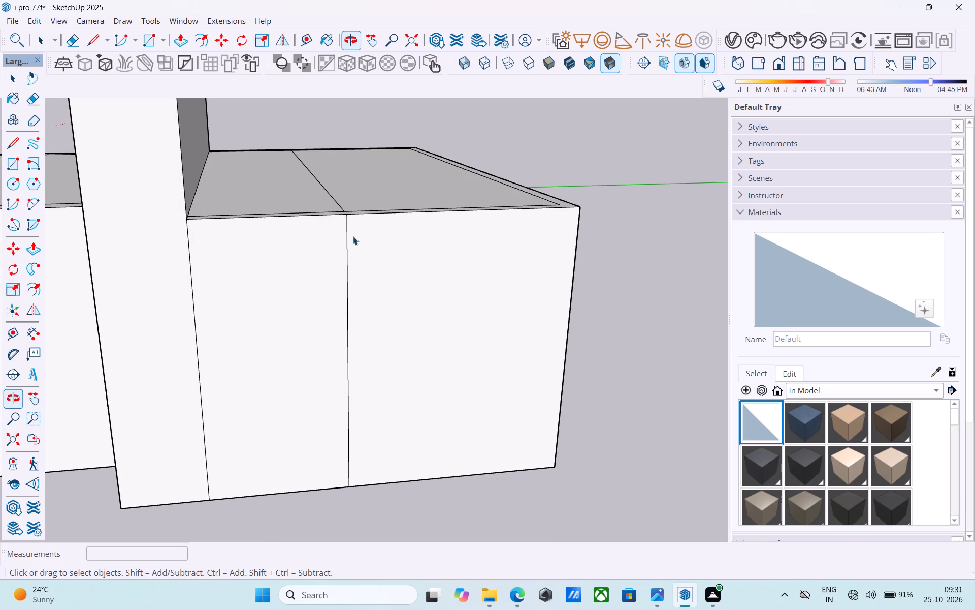
key(l)
click(186, 221)
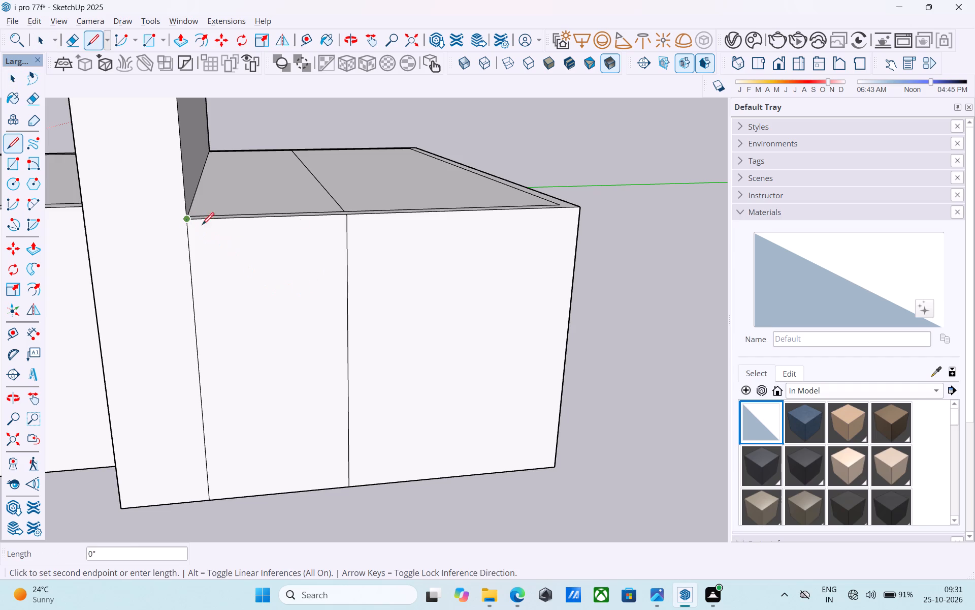
key(space)
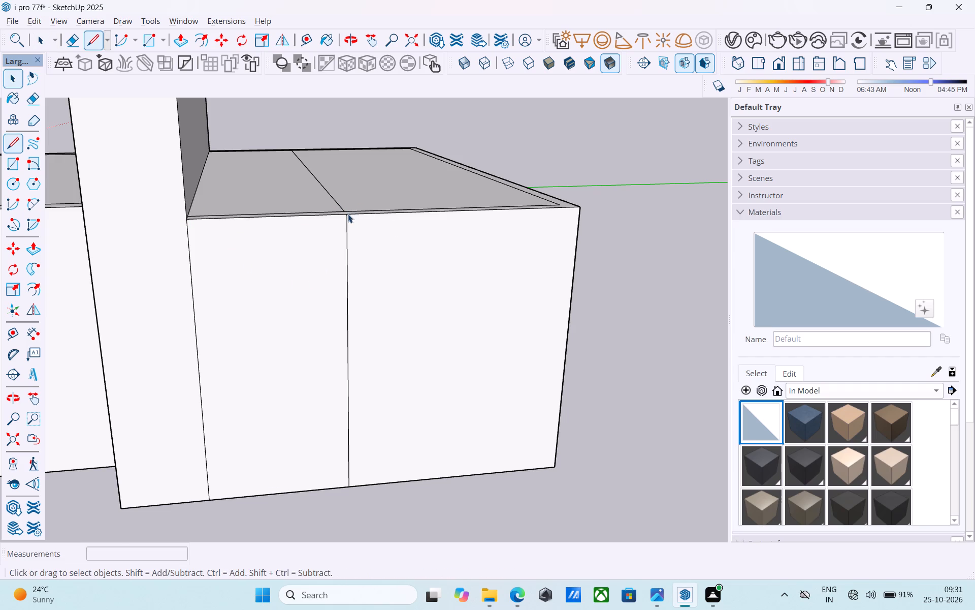
middle_drag(347, 216, 330, 242)
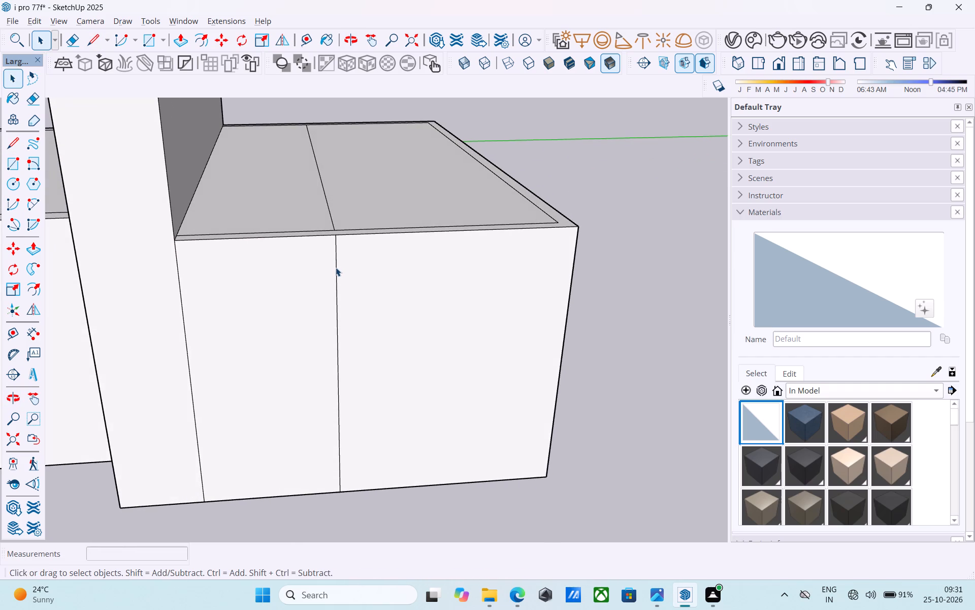
click(336, 267)
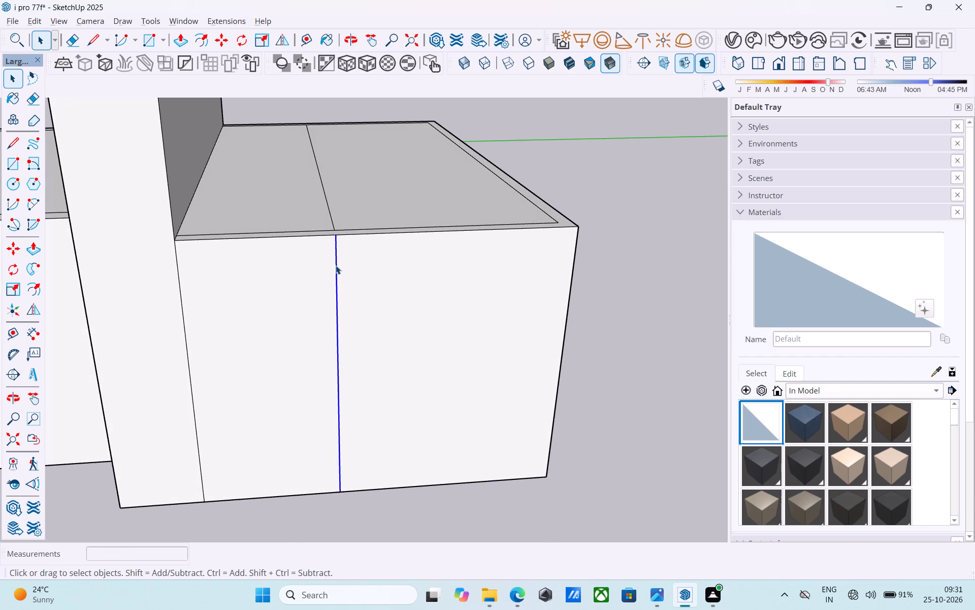
key(l)
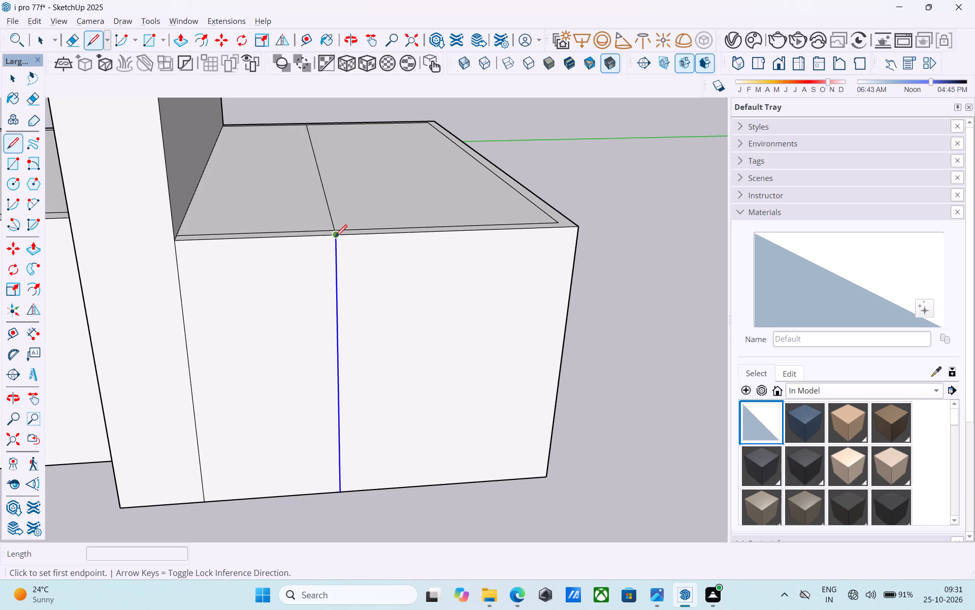
click(335, 238)
key(space)
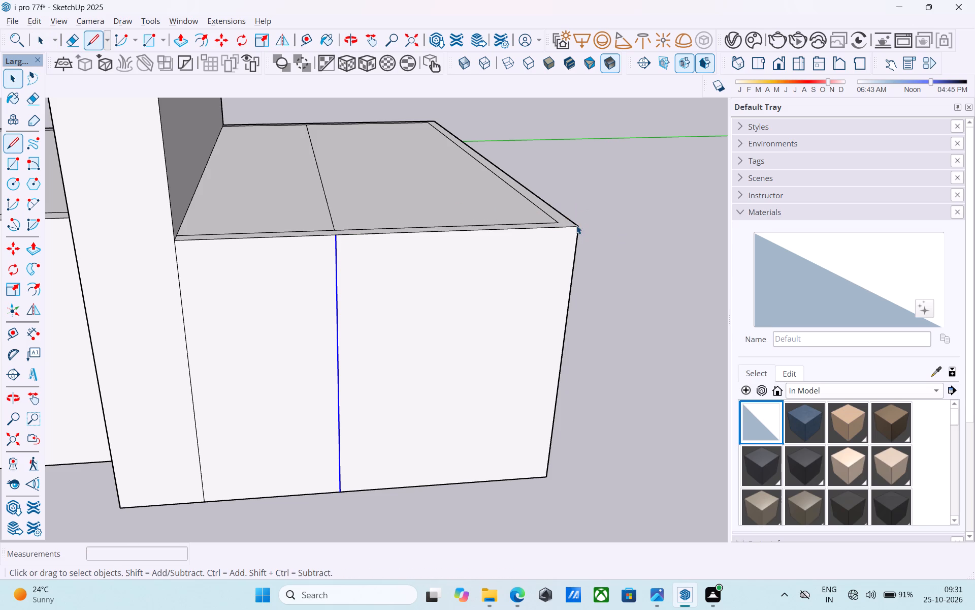
Check the height of the outer front corner on the block across the tower from the divided one.
middle_drag(487, 241, 478, 229)
scroll(478, 229, down, 5)
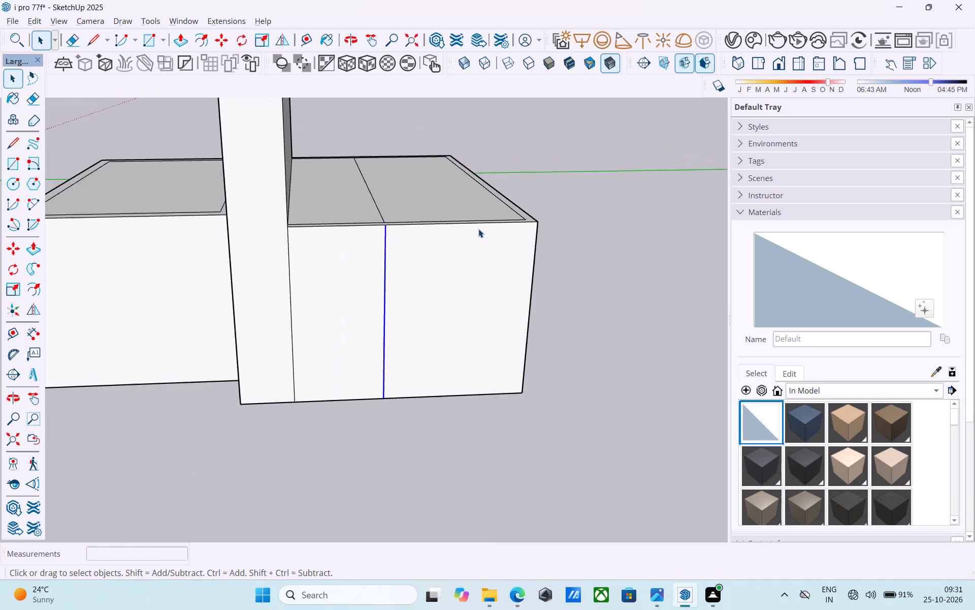
scroll(474, 230, down, 5)
middle_drag(455, 257, 554, 253)
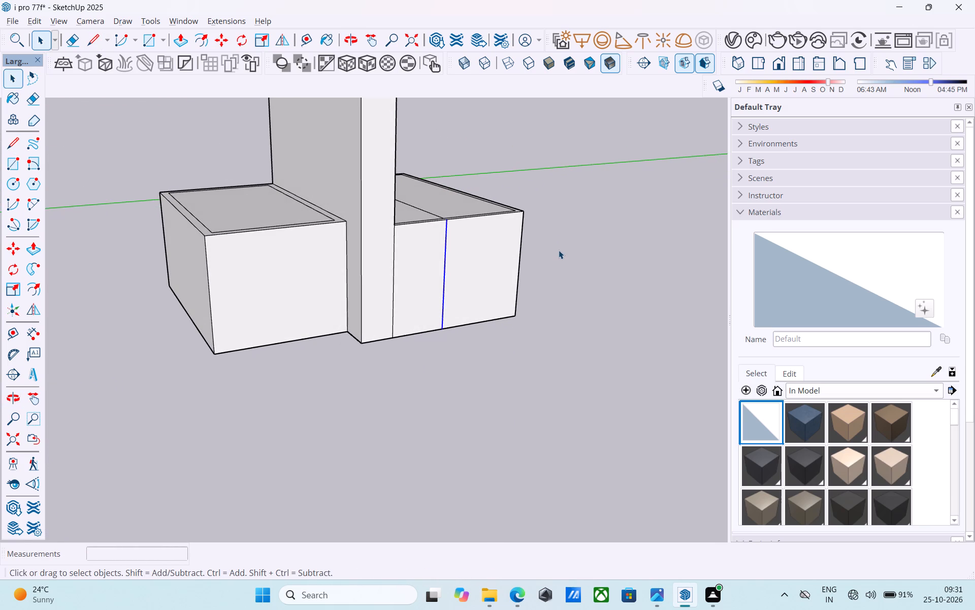
middle_drag(550, 251, 559, 279)
scroll(331, 277, up, 5)
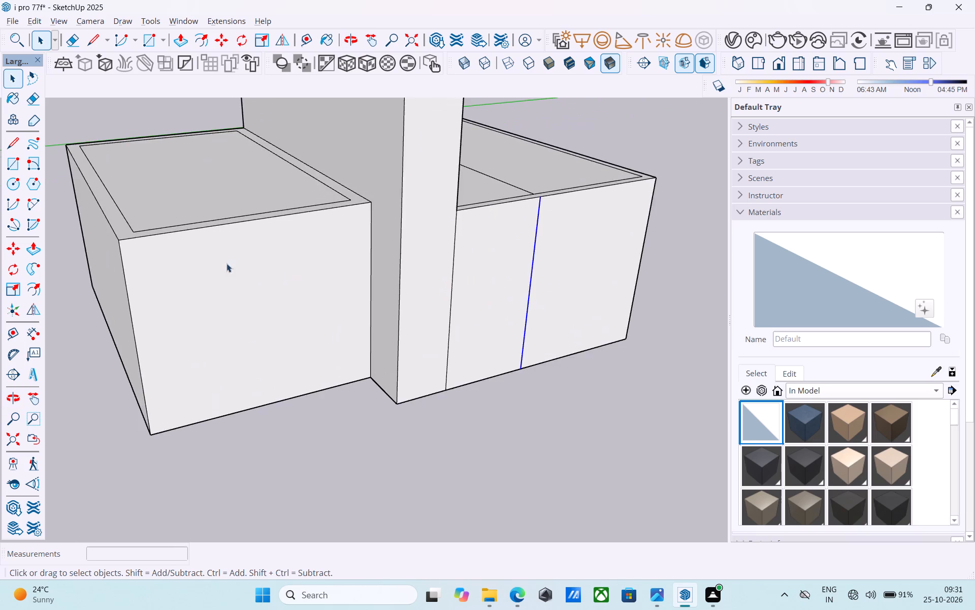
middle_drag(226, 263, 422, 248)
scroll(439, 255, down, 5)
middle_drag(440, 258, 405, 266)
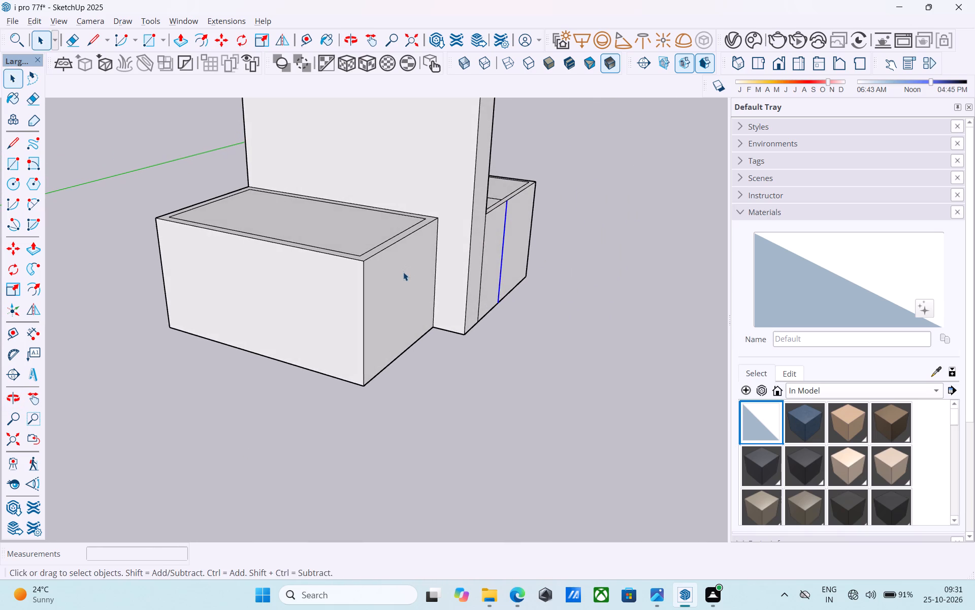
key(l)
click(367, 383)
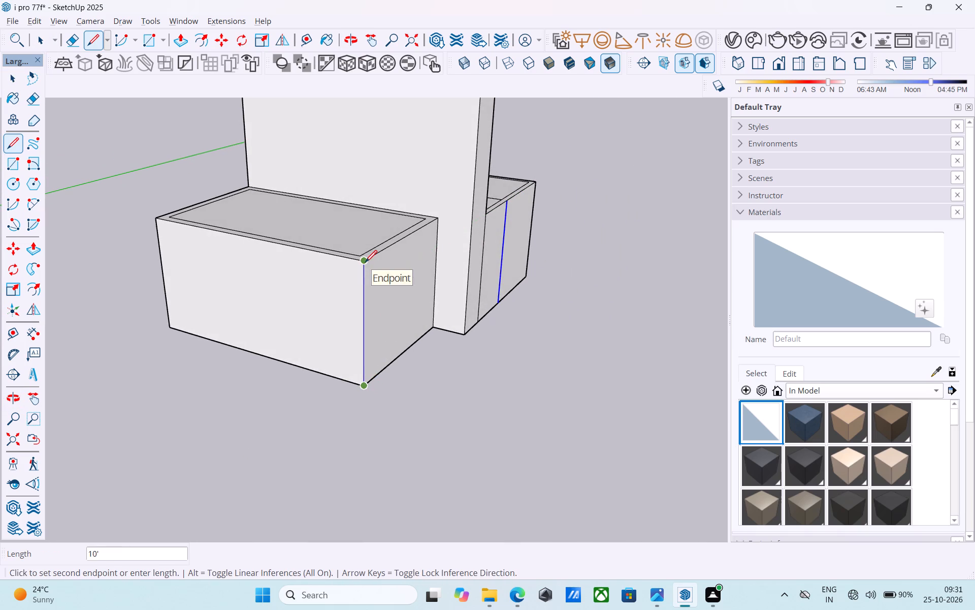
key(space)
Push/Pull the undivided block's roof border up 6", and raise the roof face inside it by the same distance.
middle_drag(365, 263, 356, 297)
scroll(360, 280, up, 5)
click(373, 271)
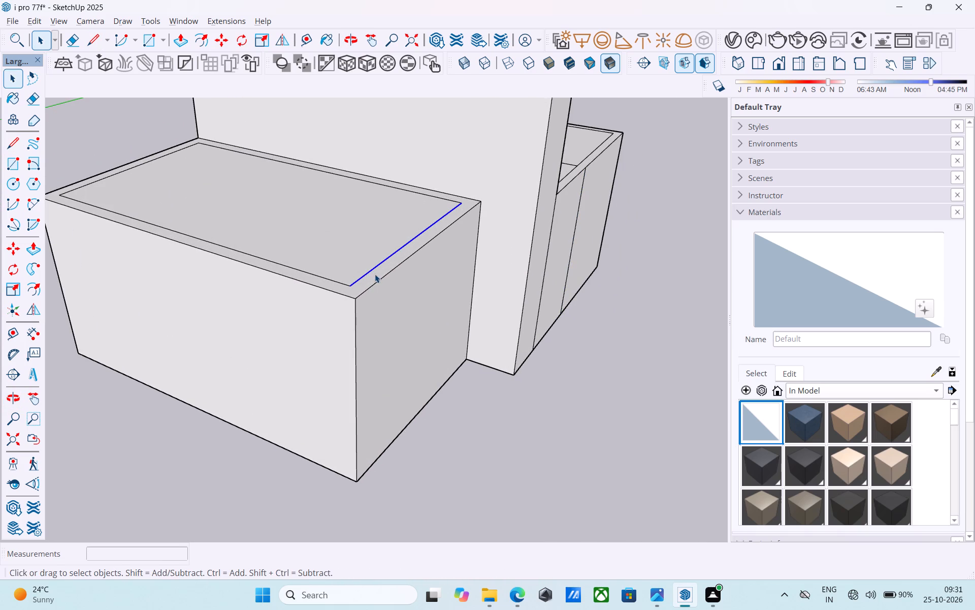
click(376, 274)
key(p)
click(376, 274)
text(10)
key(BackSpace)
key(BackSpace)
text(6")
key(Return)
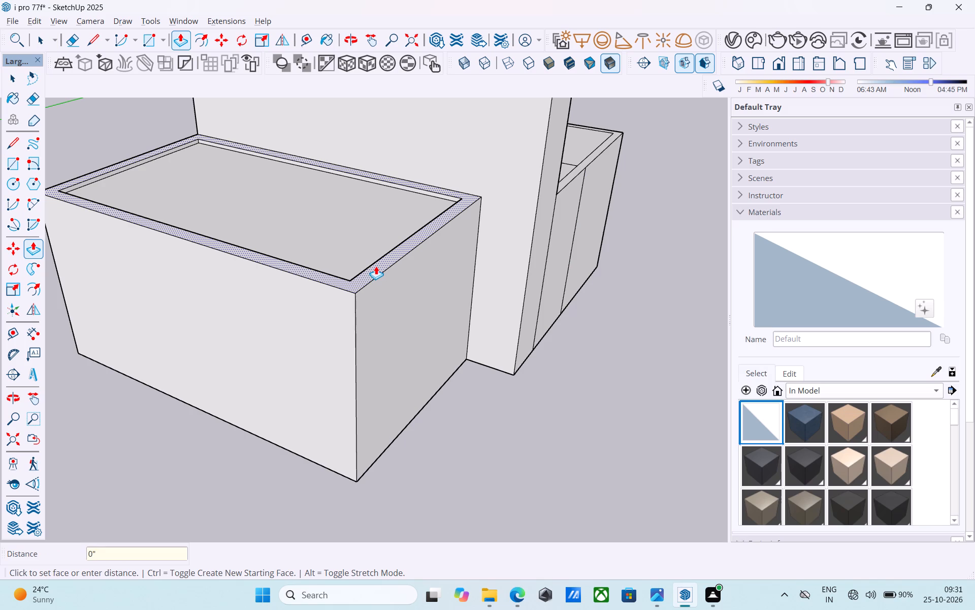
double_click(351, 239)
scroll(428, 259, down, 4)
Raise both roof panels and the surrounding border of the divided block by the same 6" with Push/Pull.
middle_drag(432, 259, 164, 298)
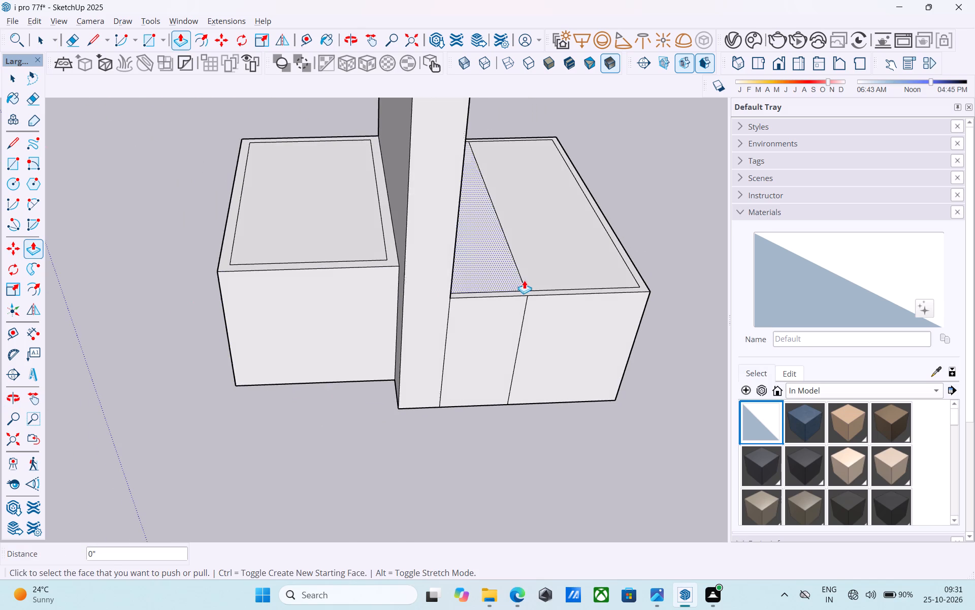
double_click(524, 278)
double_click(508, 274)
scroll(545, 283, up, 10)
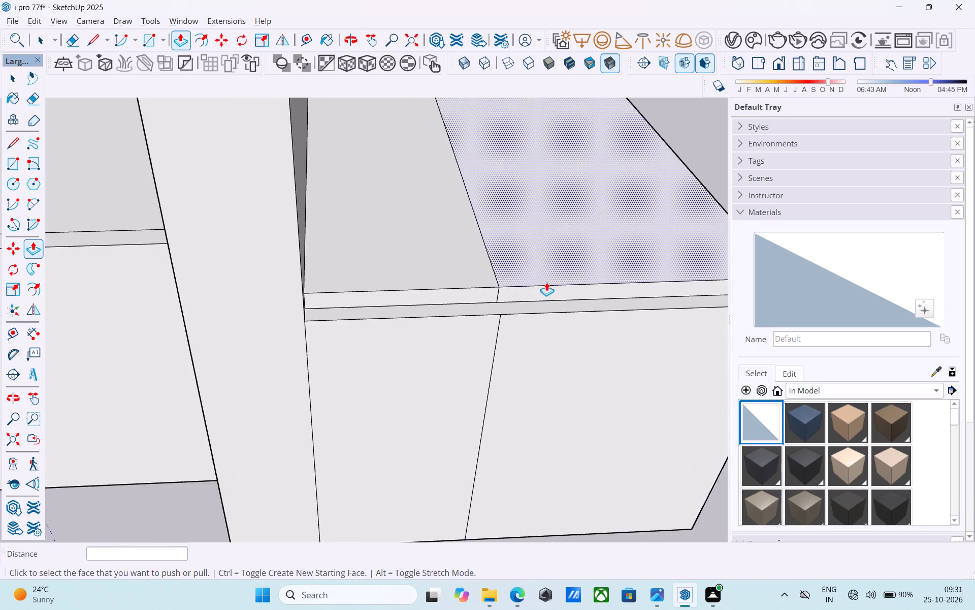
double_click(522, 304)
scroll(451, 310, down, 5)
middle_drag(473, 306, 277, 304)
scroll(278, 304, down, 4)
scroll(284, 311, up, 1)
scroll(284, 311, down, 2)
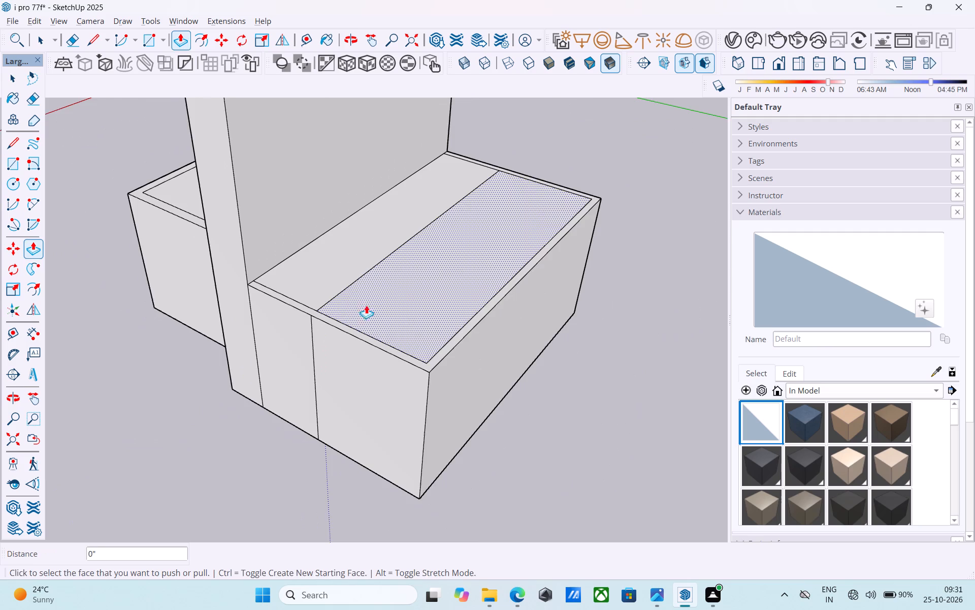
middle_drag(363, 306, 511, 294)
key(space)
Examine the tower and the raised blocks from the front, the sides and above.
scroll(508, 295, down, 4)
middle_drag(479, 299, 490, 195)
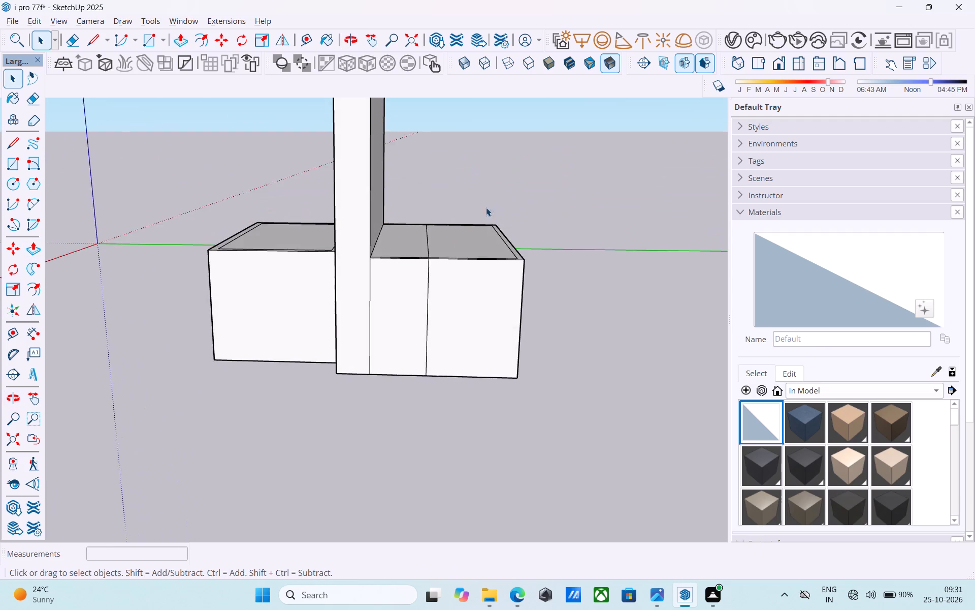
scroll(459, 238, up, 6)
scroll(456, 237, down, 6)
middle_drag(413, 299, 441, 281)
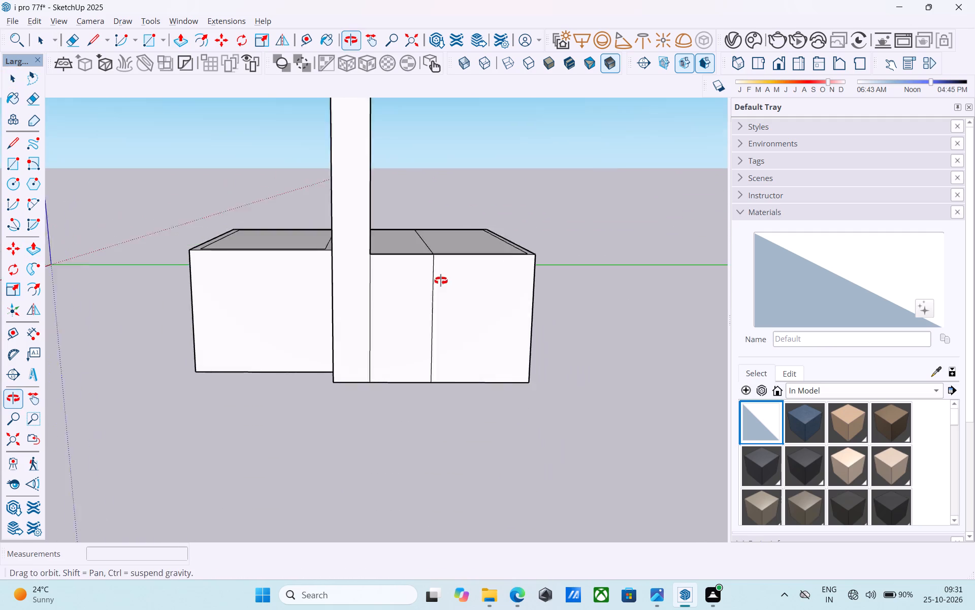
middle_drag(441, 281, 440, 281)
scroll(371, 315, down, 2)
scroll(368, 319, up, 1)
scroll(366, 320, down, 2)
middle_drag(364, 326, 461, 378)
scroll(445, 370, down, 5)
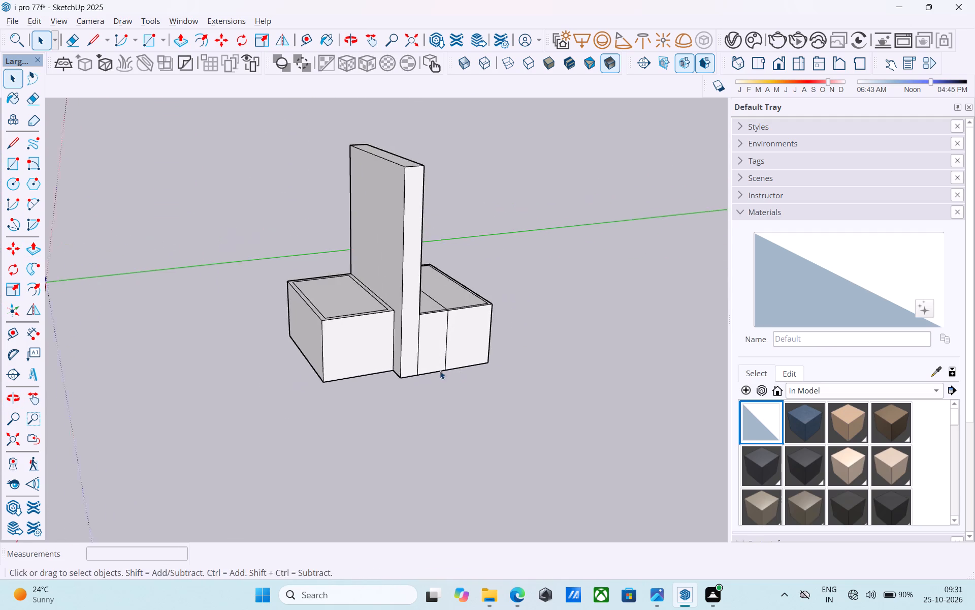
middle_drag(438, 372, 266, 369)
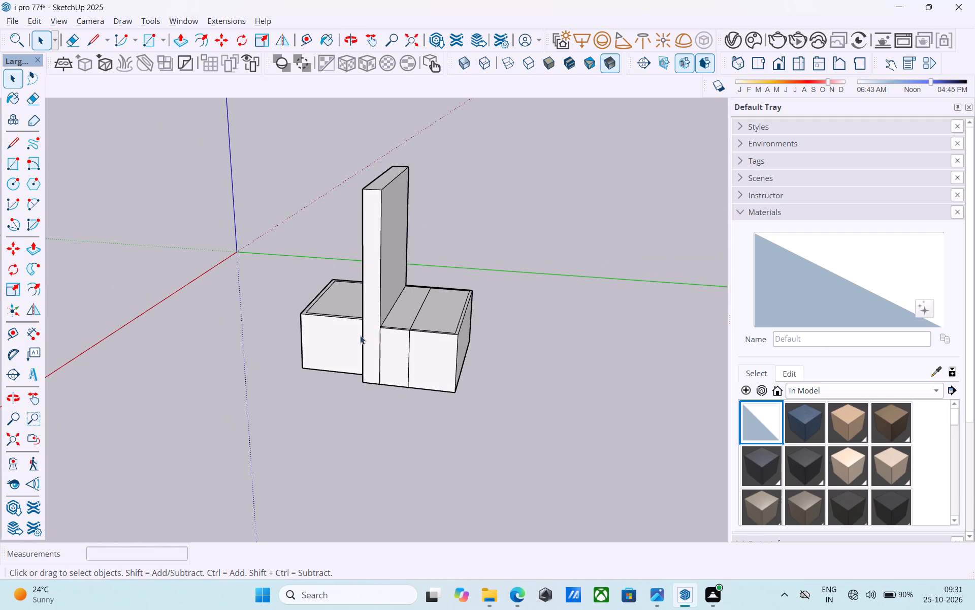
middle_drag(385, 323, 436, 327)
scroll(406, 384, down, 4)
middle_drag(406, 384, 419, 260)
scroll(424, 287, up, 5)
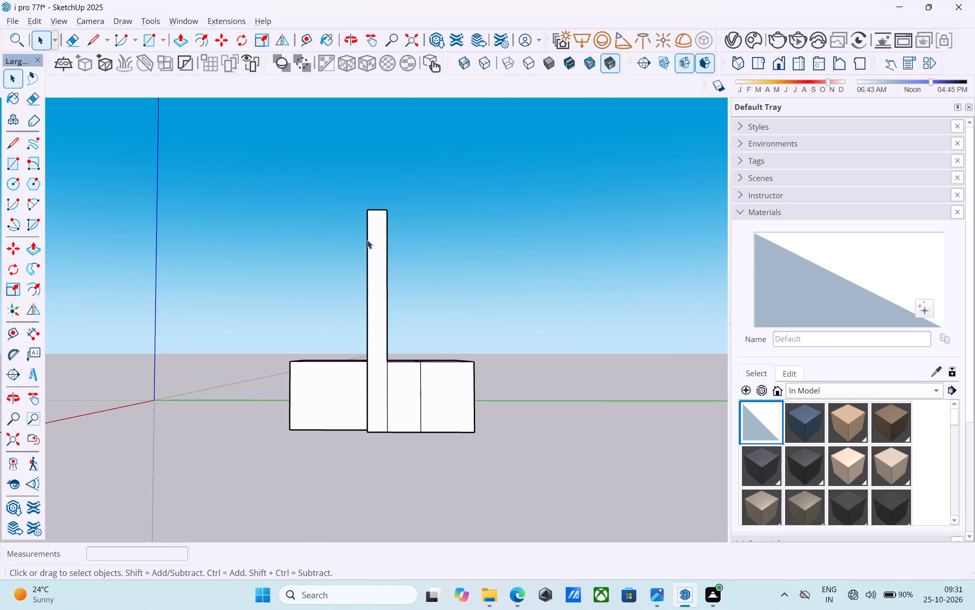
middle_drag(367, 240, 371, 301)
scroll(381, 316, up, 5)
scroll(385, 325, down, 3)
middle_drag(382, 328, 292, 341)
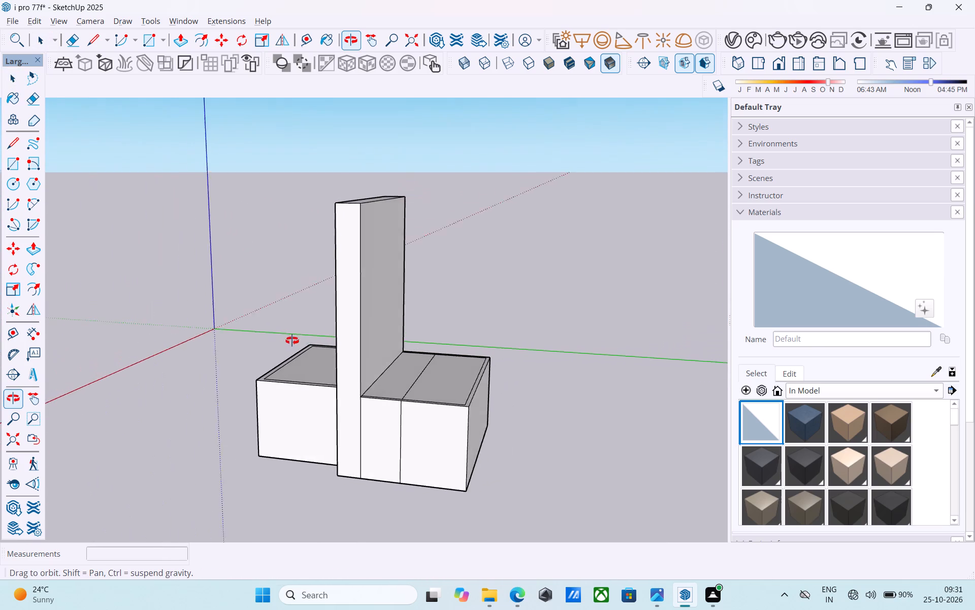
middle_drag(292, 341, 270, 341)
Push the tower's side face beside the divided block inward by 6".
scroll(364, 401, up, 8)
click(341, 365)
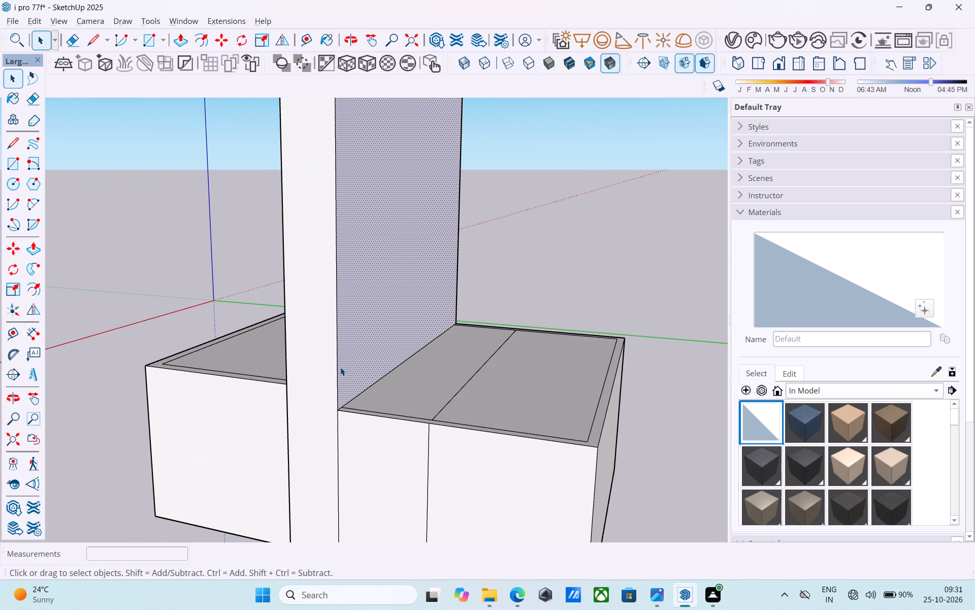
scroll(340, 367, down, 6)
key(p)
click(343, 367)
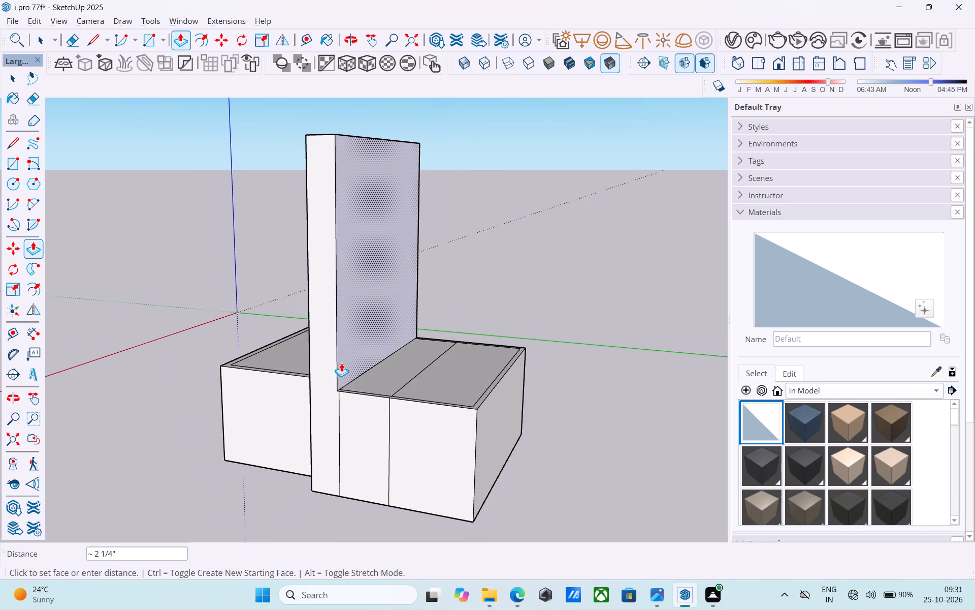
text(6")
key(Return)
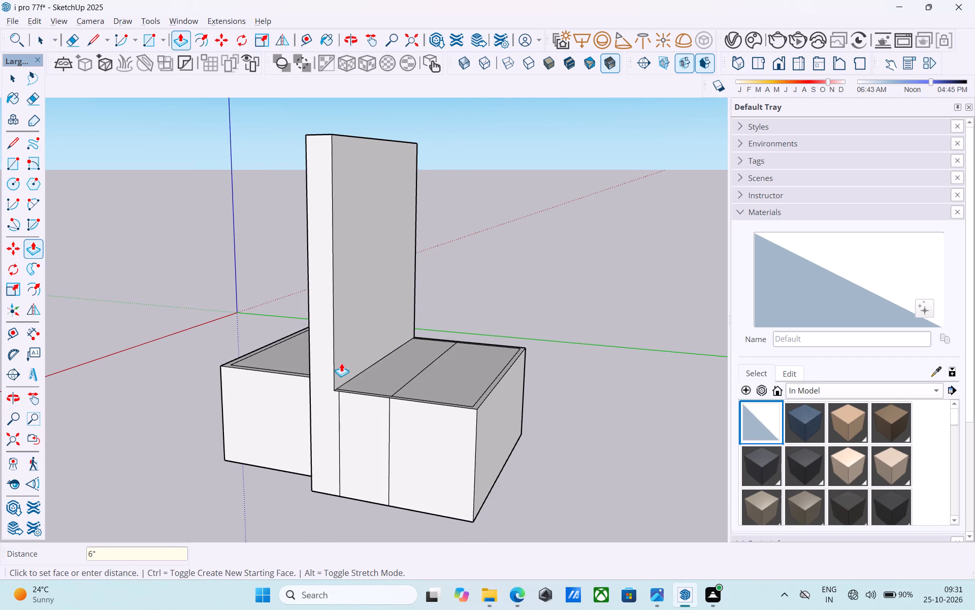
key(space)
Draw a vertical line from the tower's new side edge down the front wall to its base, and erase the old seam beside it.
middle_drag(338, 369, 367, 385)
key(l)
scroll(357, 424, up, 10)
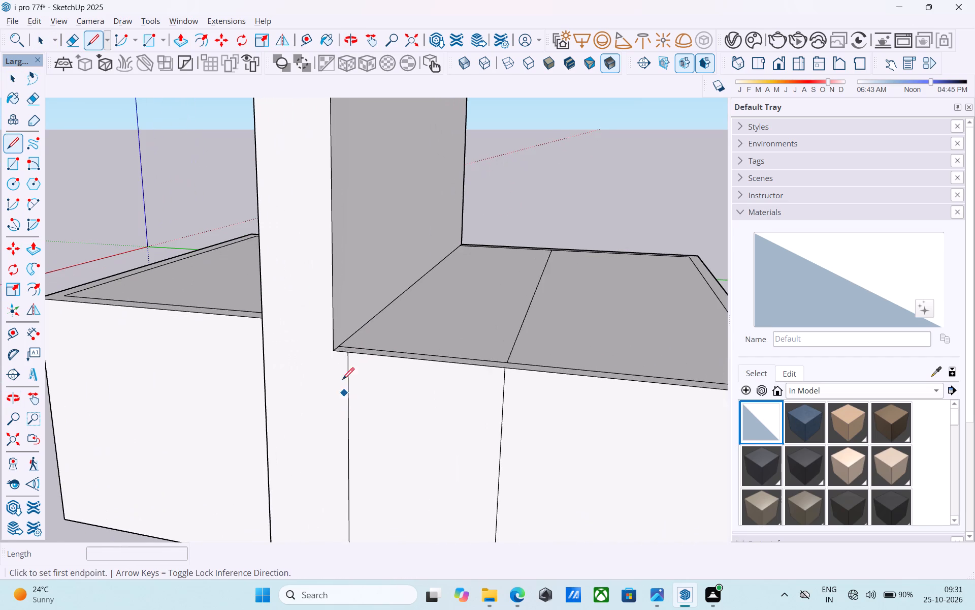
click(334, 354)
scroll(334, 353, down, 6)
scroll(326, 530, up, 7)
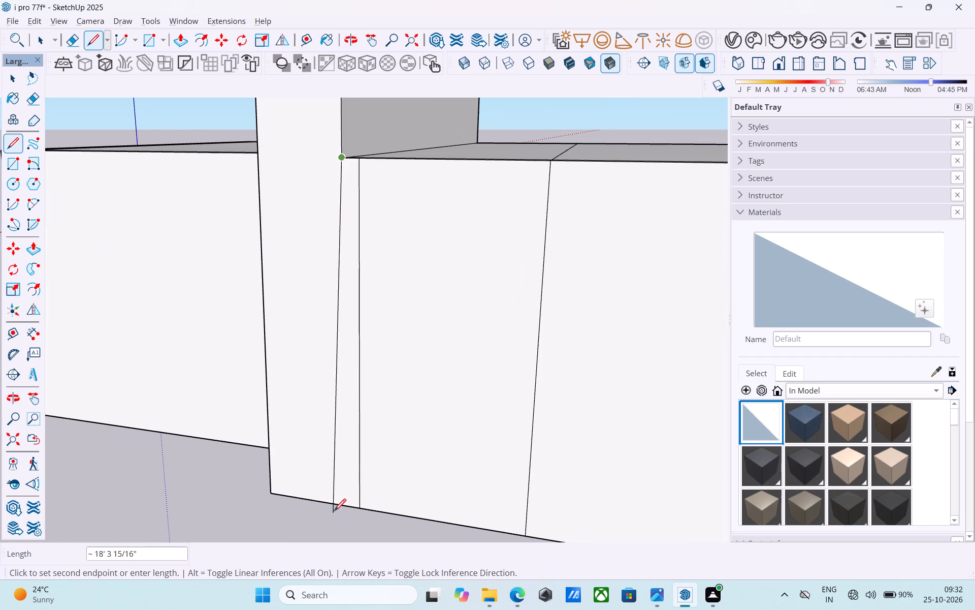
click(341, 507)
key(e)
drag(384, 456, 359, 439)
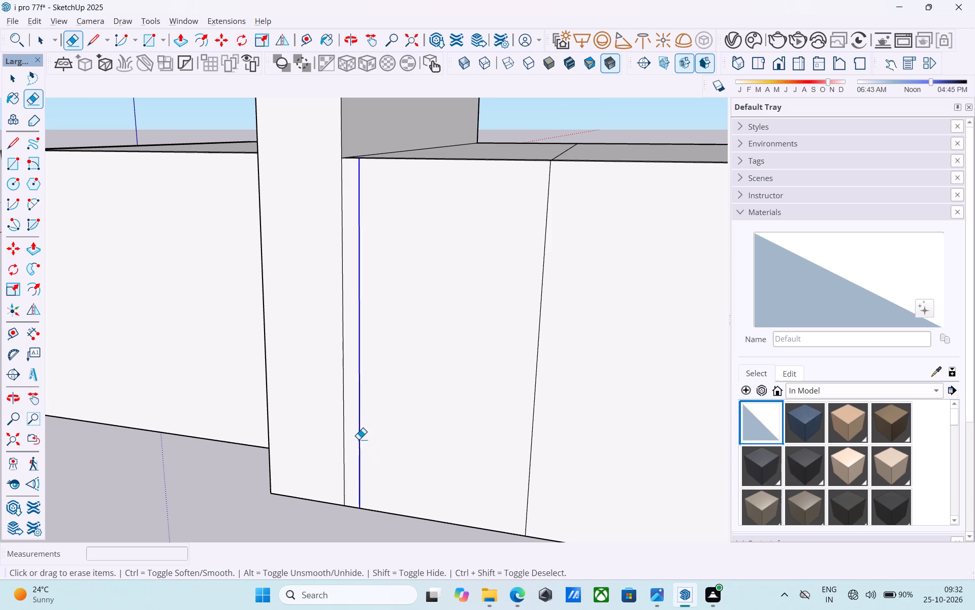
drag(359, 439, 358, 439)
Draw a 16' line from the undivided block's front corner at the tower, crossing the divided roof to its outer edge.
scroll(358, 439, down, 5)
middle_drag(369, 436, 450, 420)
scroll(270, 384, down, 5)
middle_drag(375, 409, 375, 400)
middle_drag(380, 388, 343, 531)
key(space)
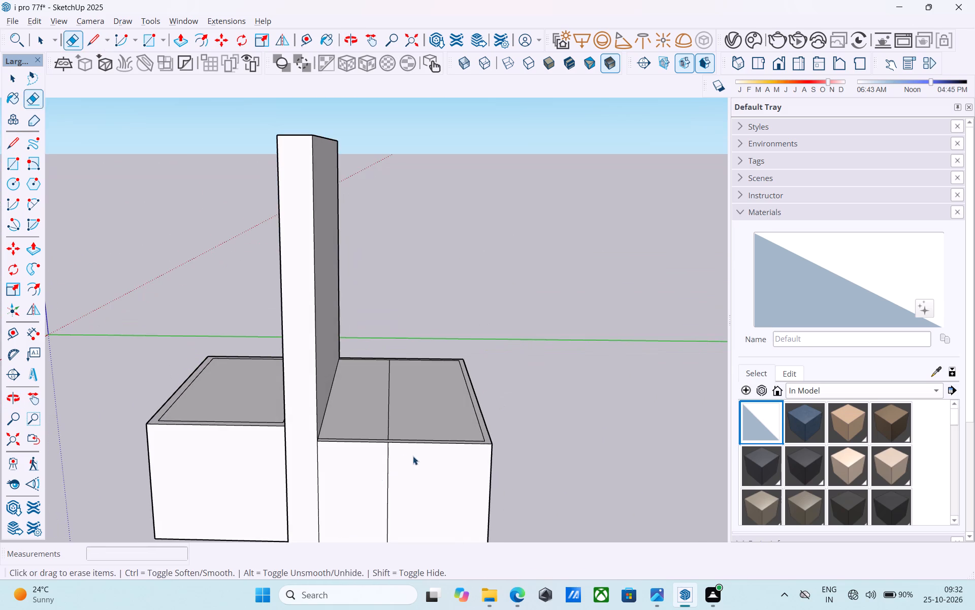
middle_drag(404, 449, 389, 521)
scroll(401, 491, up, 4)
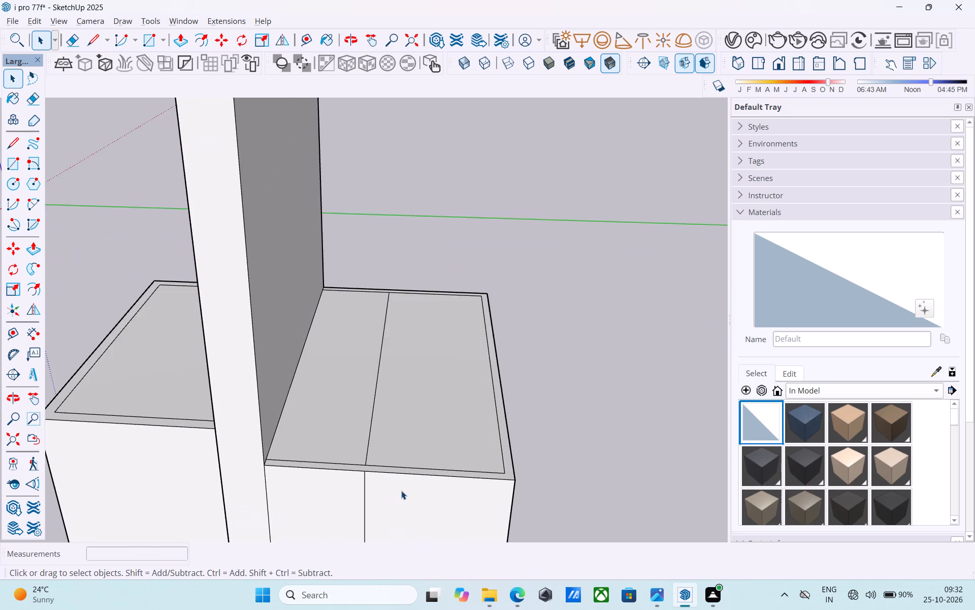
scroll(401, 485, down, 1)
middle_drag(409, 483, 551, 477)
key(l)
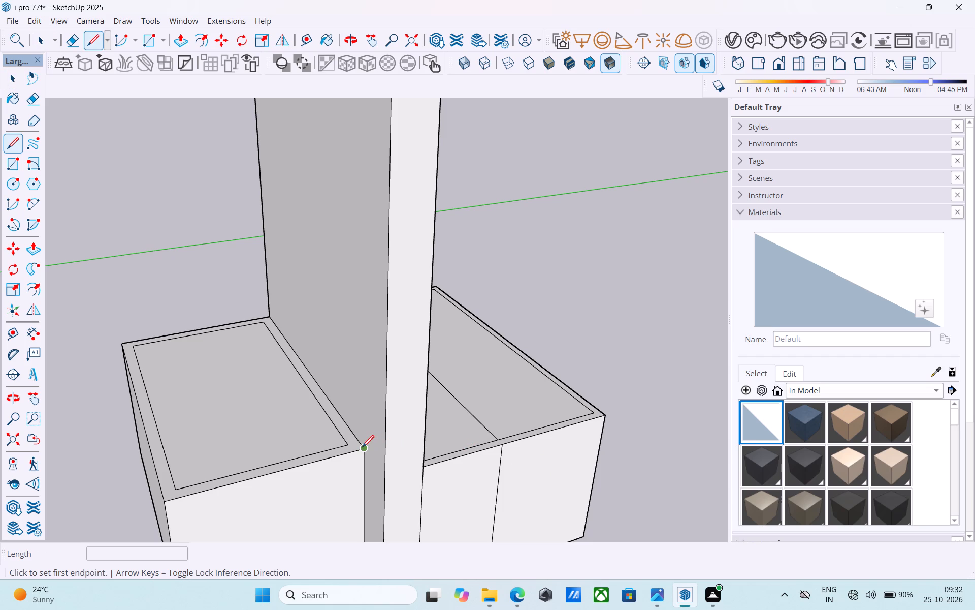
click(362, 448)
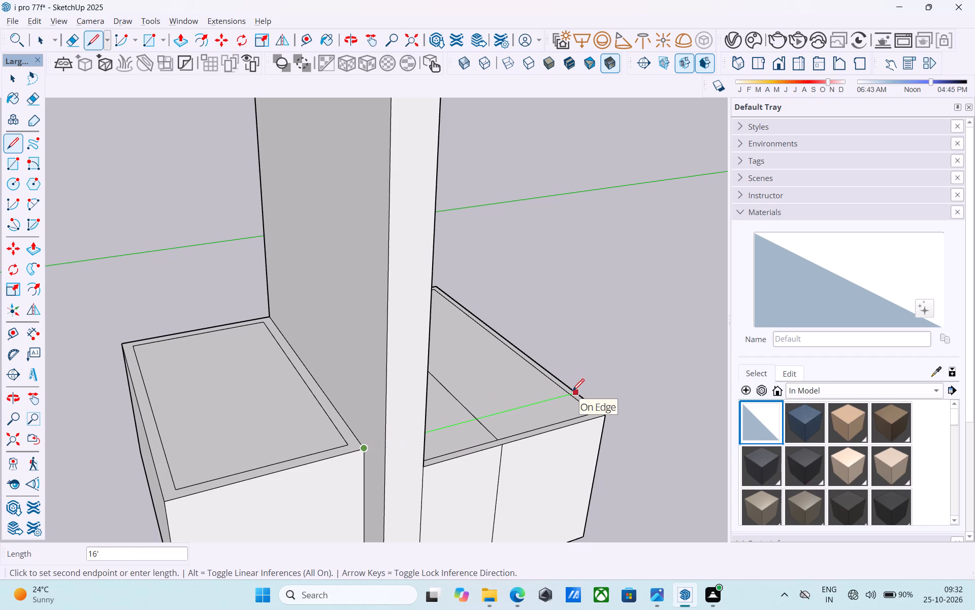
click(574, 392)
key(space)
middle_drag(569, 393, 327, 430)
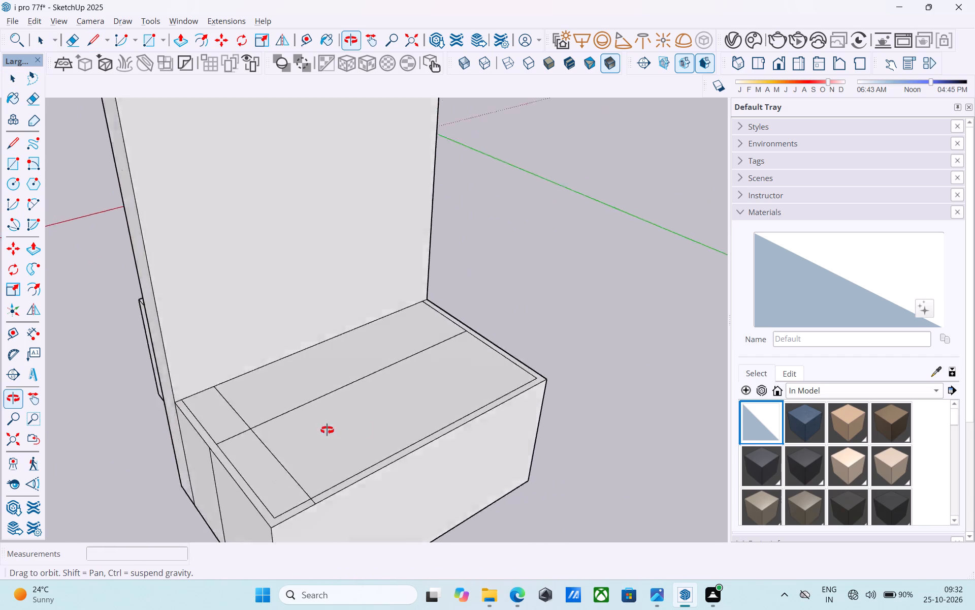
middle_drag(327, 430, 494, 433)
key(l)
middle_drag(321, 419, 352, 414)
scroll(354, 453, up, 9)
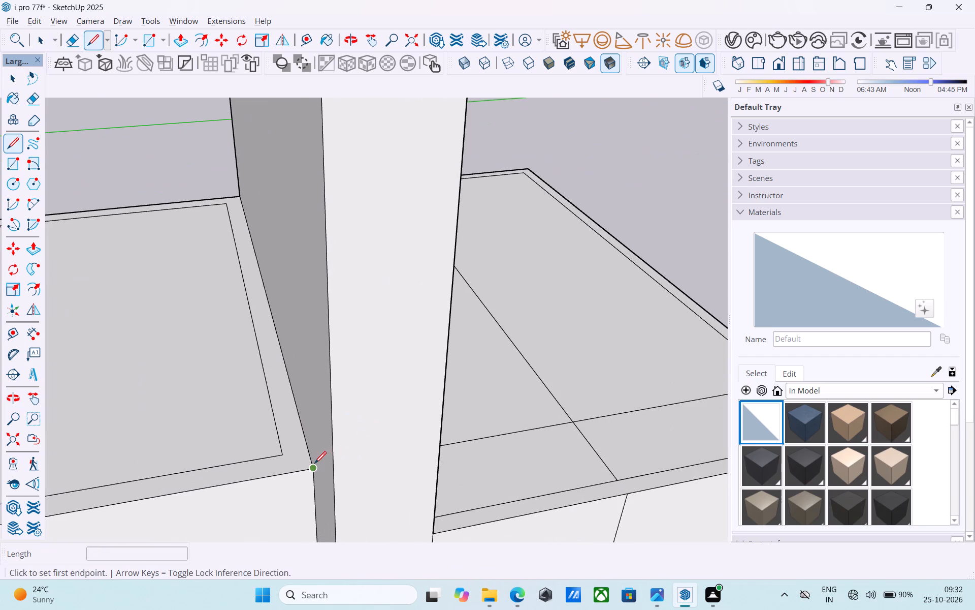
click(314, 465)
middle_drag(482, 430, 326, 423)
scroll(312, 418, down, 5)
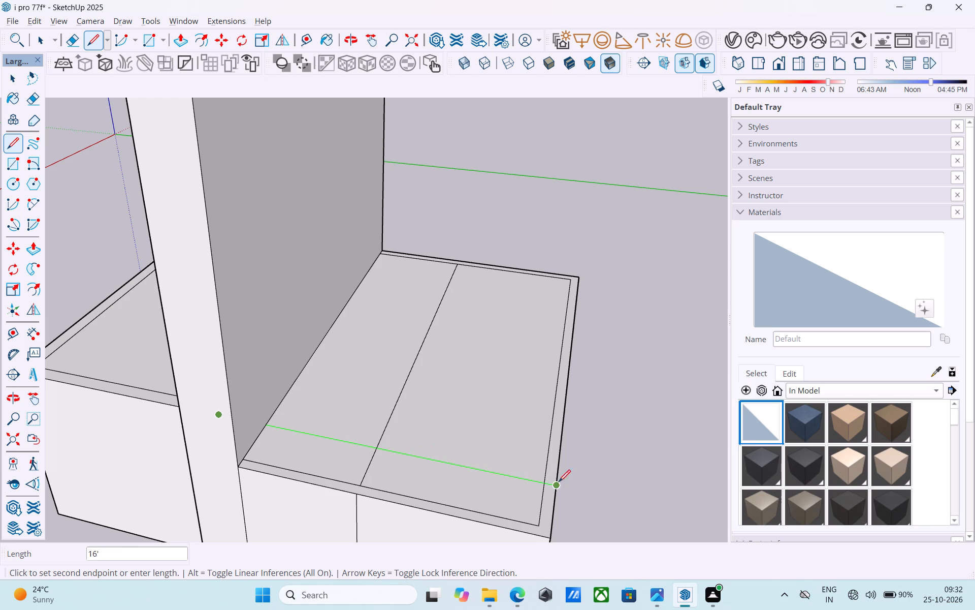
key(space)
Erase the roof divider's section in front of the new crossing line and the border's inner line along the front edge.
scroll(458, 472, down, 6)
middle_drag(447, 473, 427, 460)
scroll(404, 472, up, 6)
scroll(400, 472, down, 1)
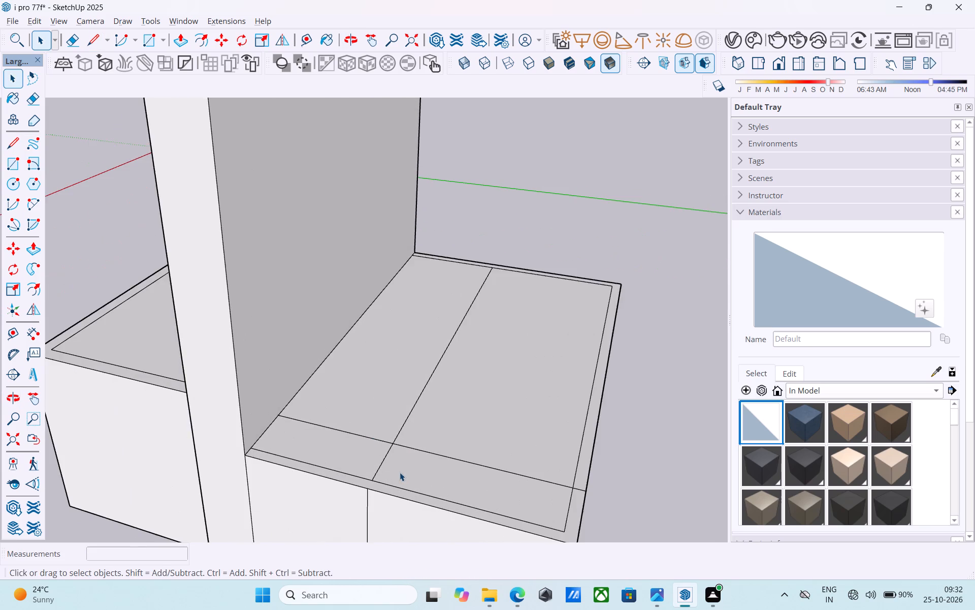
middle_drag(397, 471, 388, 472)
key(e)
click(387, 469)
drag(385, 468, 378, 465)
click(377, 463)
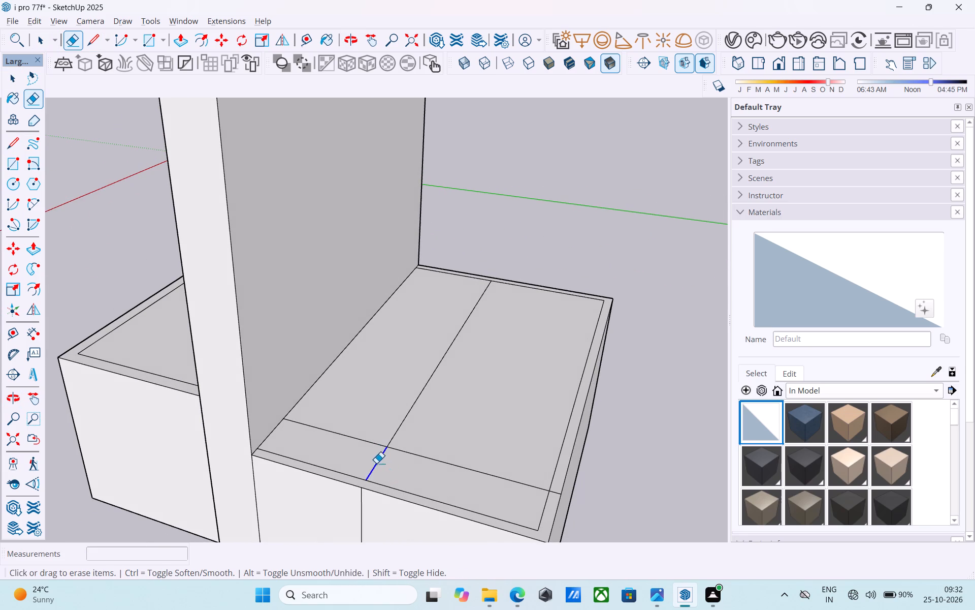
scroll(347, 447, down, 7)
scroll(364, 481, up, 6)
key(space)
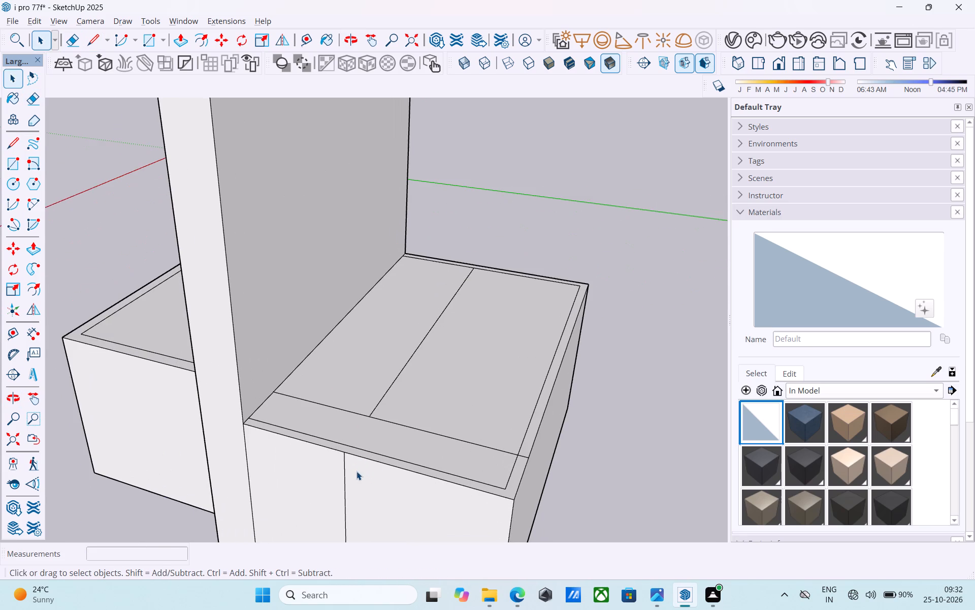
scroll(350, 459, up, 6)
key(e)
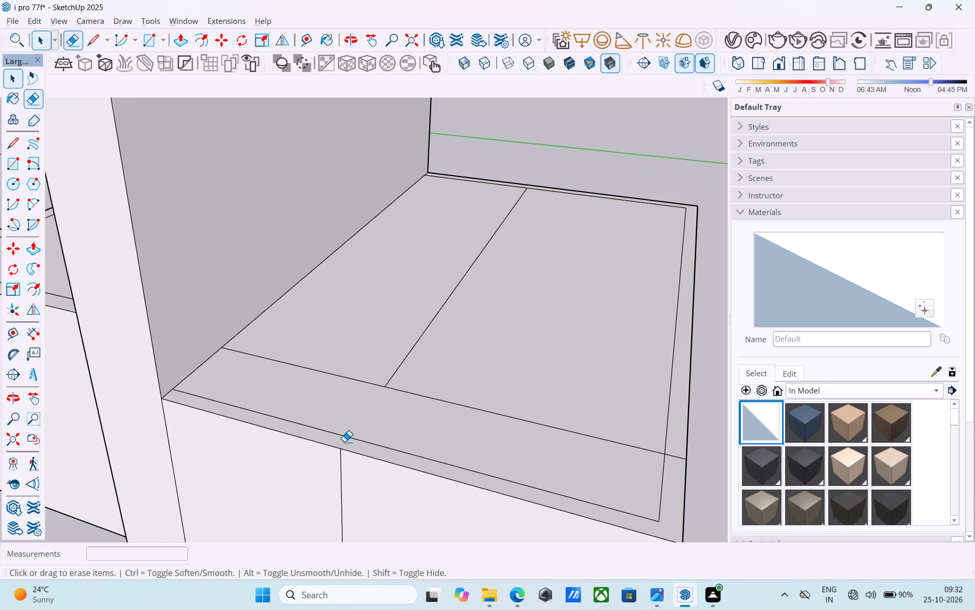
drag(344, 442, 347, 436)
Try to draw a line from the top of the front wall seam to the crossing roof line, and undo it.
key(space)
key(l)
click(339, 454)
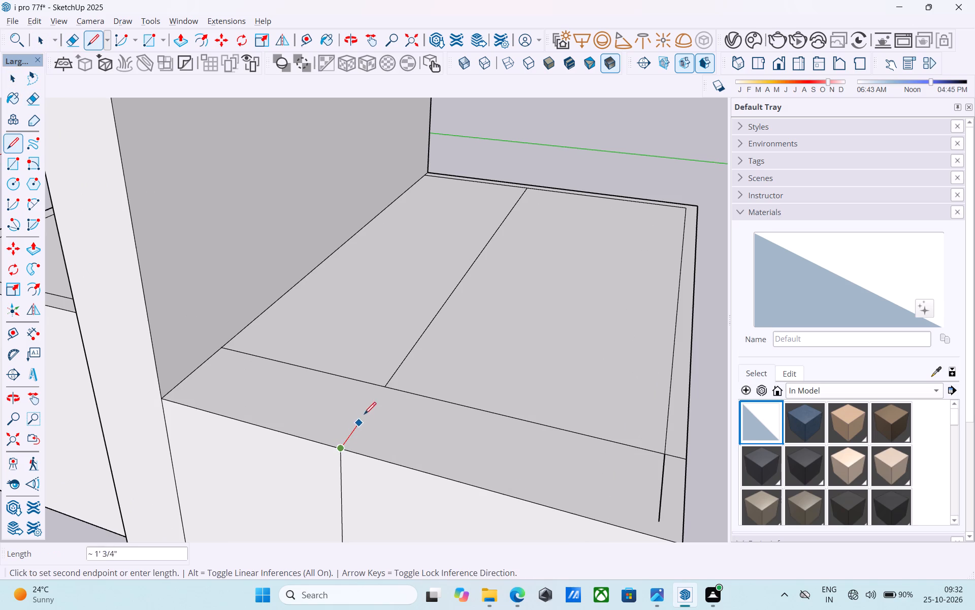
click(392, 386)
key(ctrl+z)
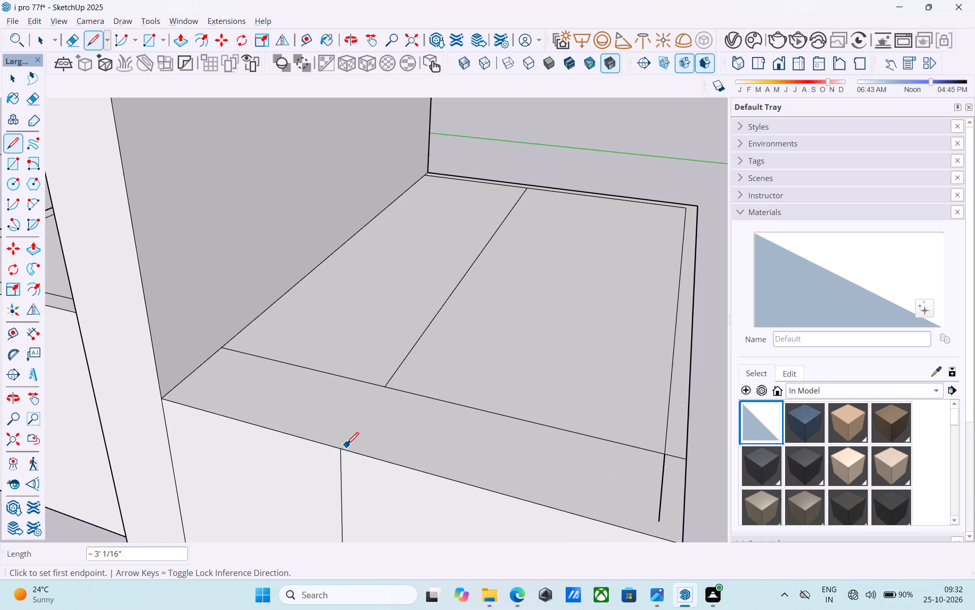
Draw a 3' line from the top of the front wall seam to the intersection of the divider and the crossing roof line.
click(344, 446)
scroll(343, 446, up, 4)
click(400, 364)
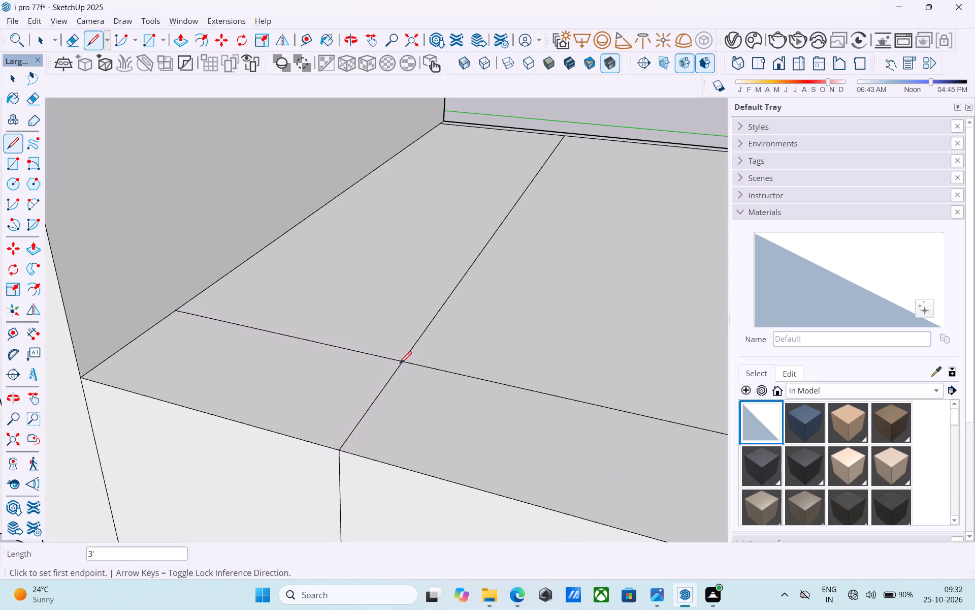
key(space)
Erase the leftover inner border line at the outer end of the front roof strip.
scroll(356, 361, down, 11)
middle_drag(488, 414, 497, 415)
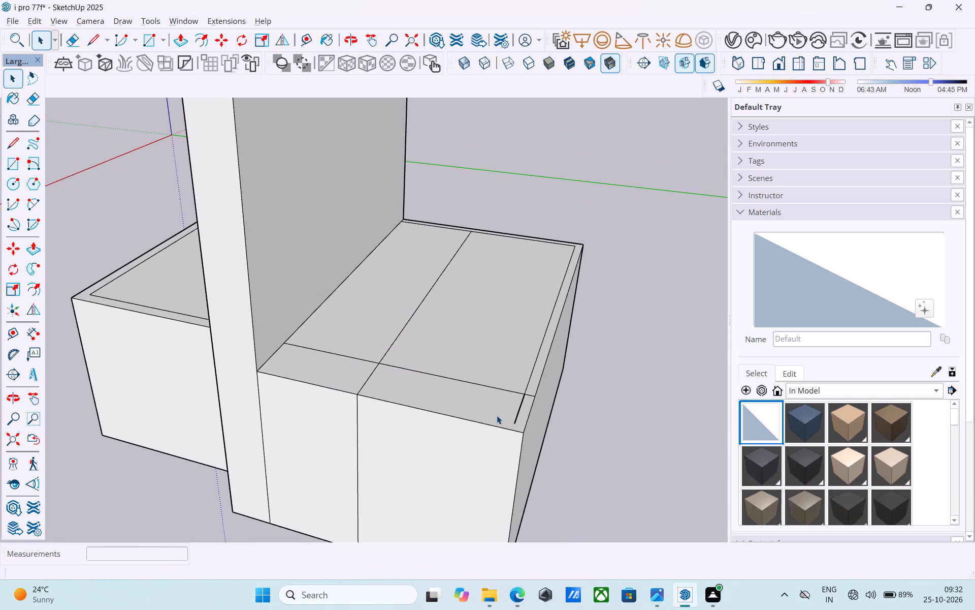
key(e)
scroll(523, 413, up, 5)
drag(513, 405, 520, 407)
Push/Pull the outer panel of the divided block's front roof strip up 10'.
key(space)
click(489, 414)
key(p)
click(489, 414)
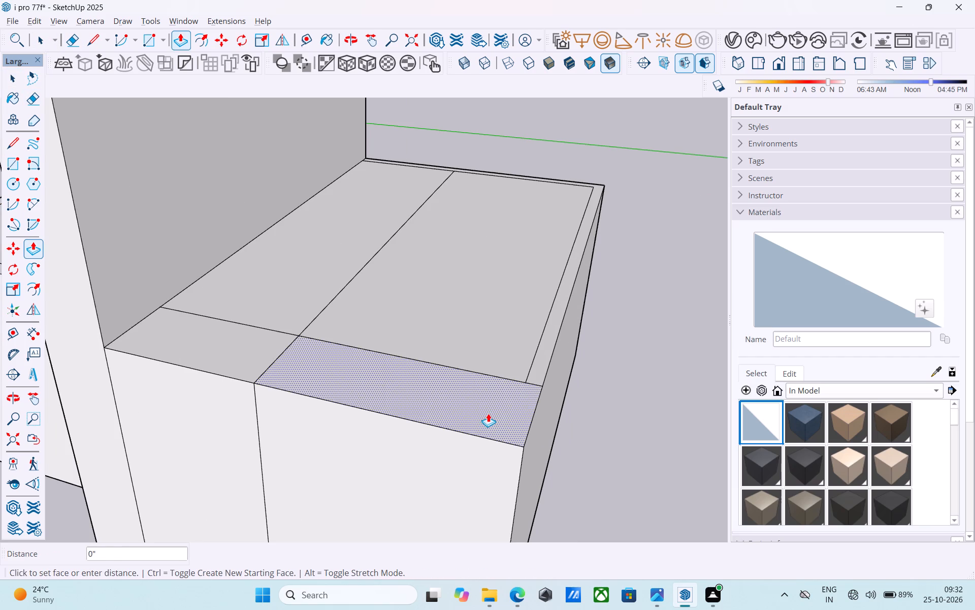
scroll(488, 413, down, 5)
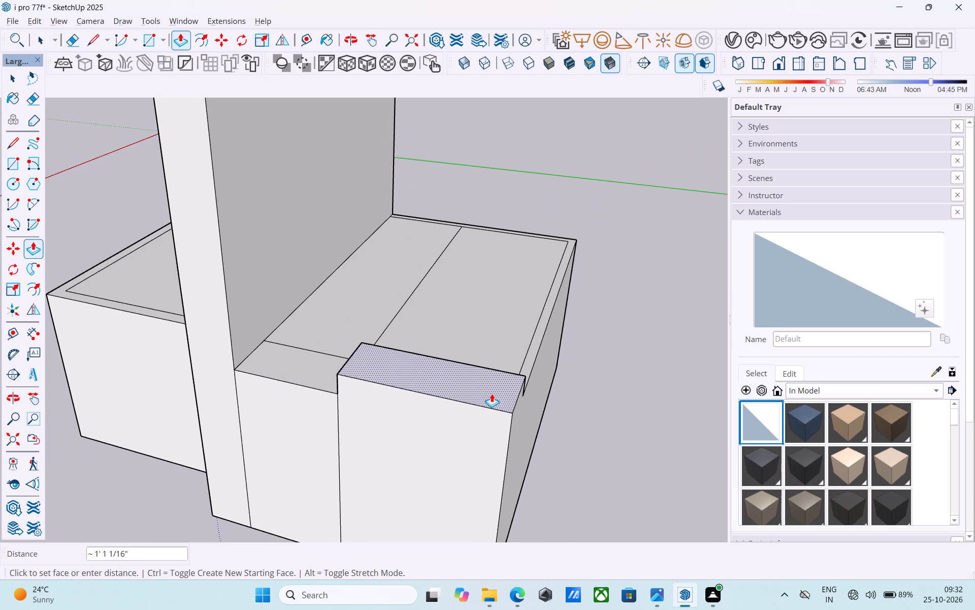
text(10')
key(Return)
Raise the new front tower's top face by another 6" with Push/Pull.
scroll(492, 393, down, 4)
middle_drag(485, 393, 584, 414)
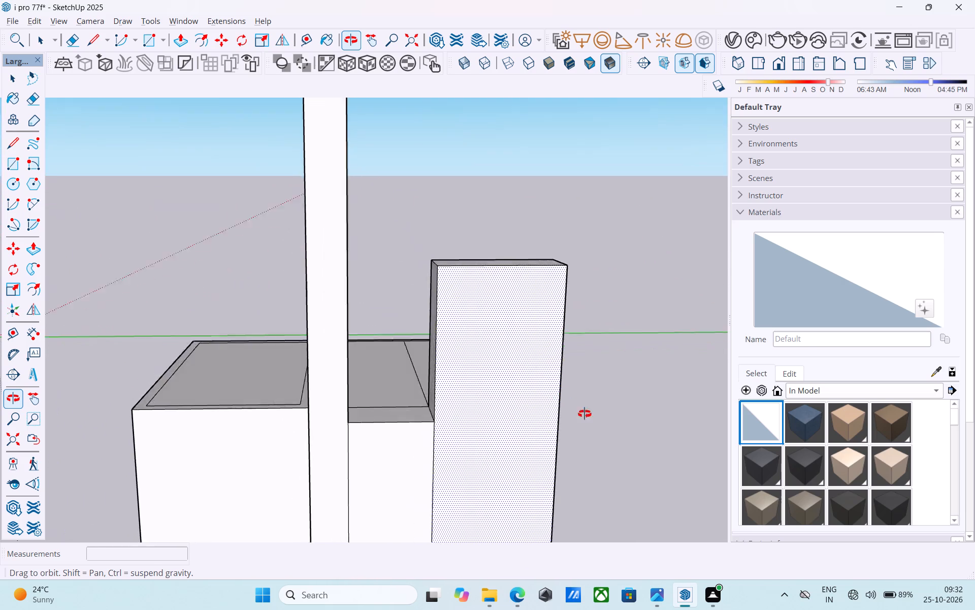
middle_drag(584, 414, 603, 419)
middle_drag(565, 389, 445, 480)
scroll(450, 359, up, 3)
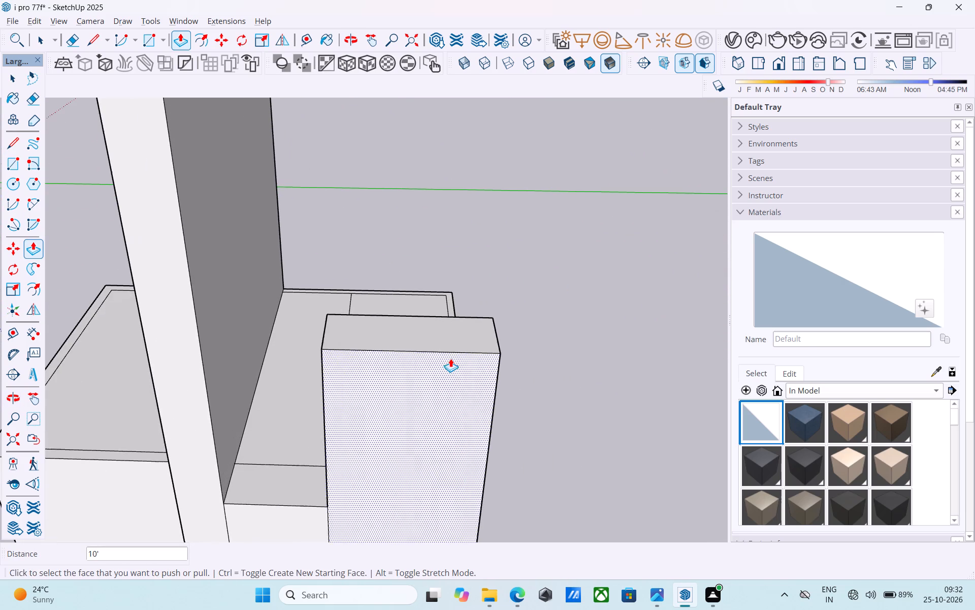
click(435, 335)
text(6")
key(Return)
Push/Pull the front tower's top face up another 10'.
scroll(429, 324, down, 5)
shift+middle_drag(429, 324, 414, 405)
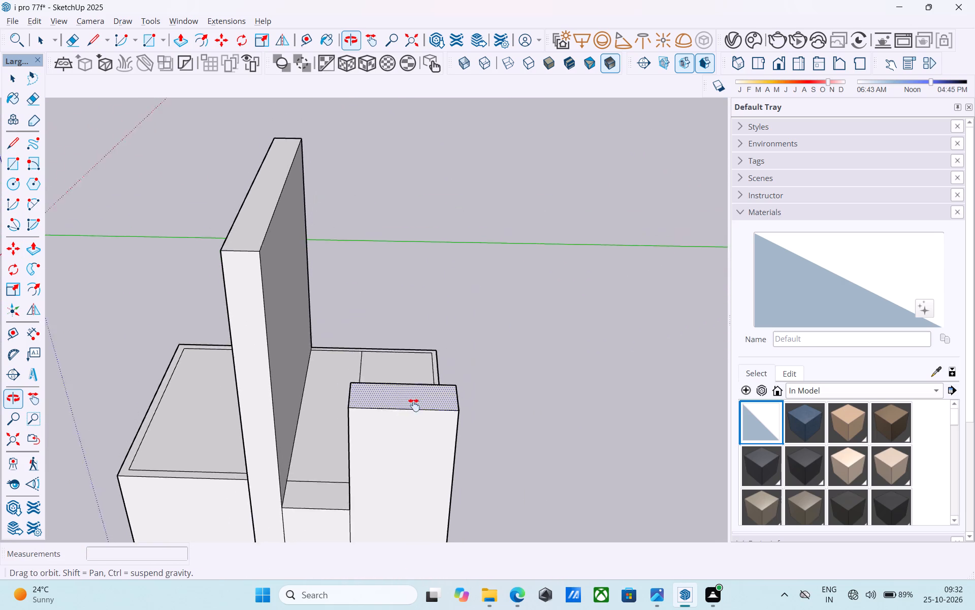
shift+middle_drag(414, 405, 411, 410)
click(411, 412)
text(10')
key(Return)
Examine the new front tower, the main tower and the low strip between them from the front, the sides and above.
shift+middle_drag(410, 365, 403, 368)
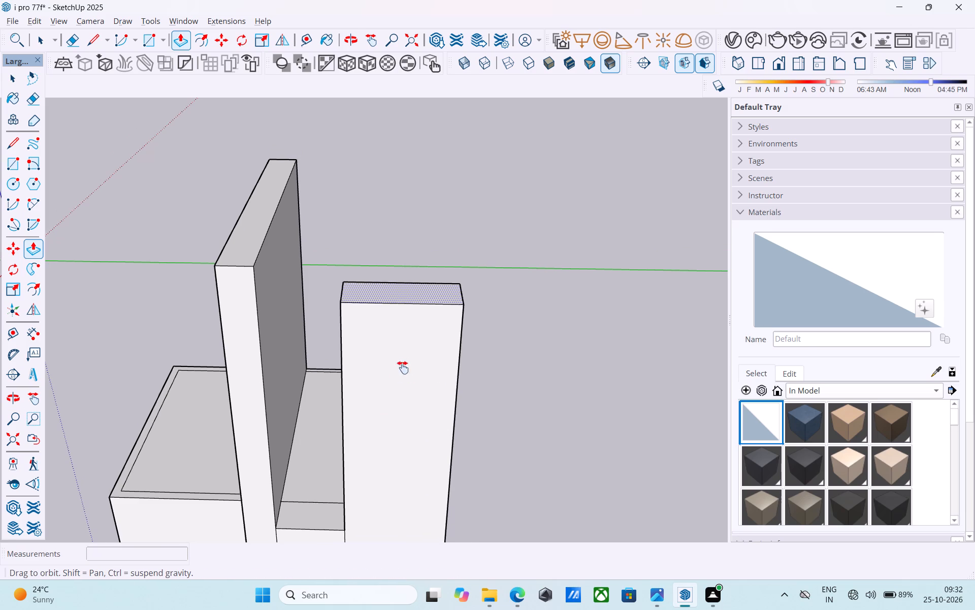
shift+middle_drag(403, 368, 394, 361)
scroll(391, 333, up, 5)
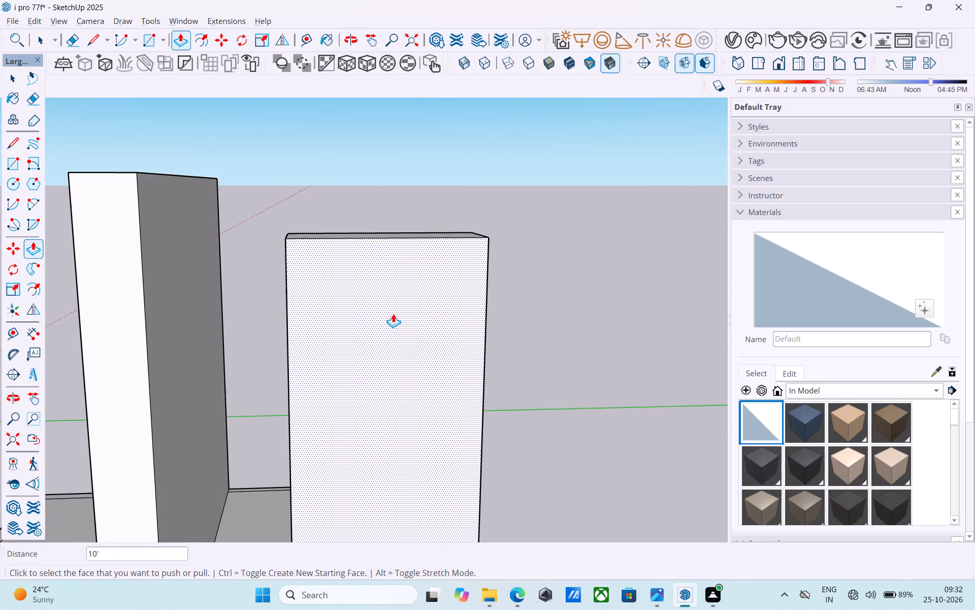
scroll(393, 313, down, 6)
middle_drag(403, 396, 415, 335)
scroll(412, 315, down, 5)
middle_drag(409, 345, 480, 315)
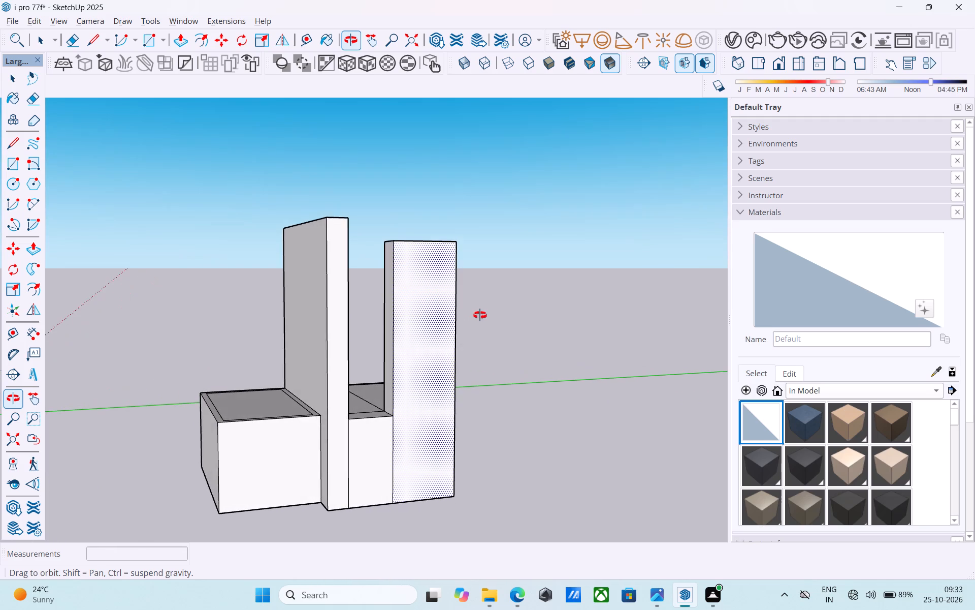
middle_drag(480, 315, 484, 355)
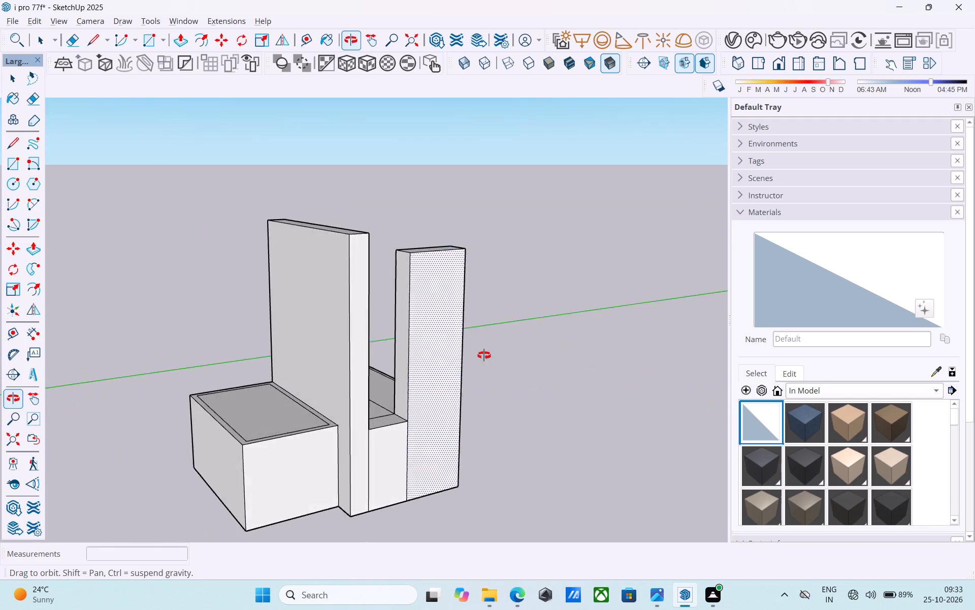
middle_drag(484, 355, 148, 355)
shift+middle_drag(231, 390, 467, 362)
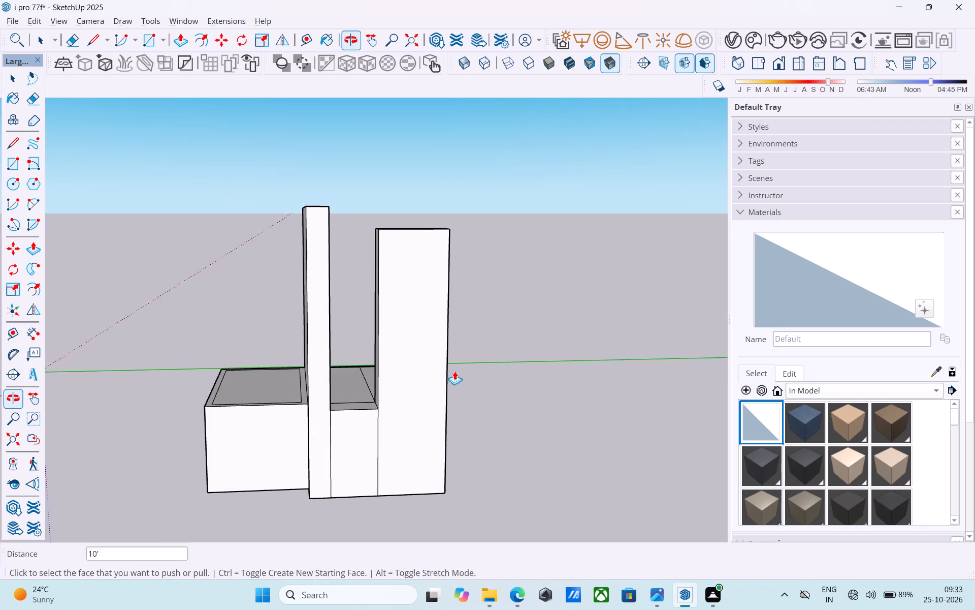
shift+middle_drag(456, 375, 501, 406)
scroll(469, 413, up, 4)
middle_click(467, 413)
middle_drag(389, 437, 319, 465)
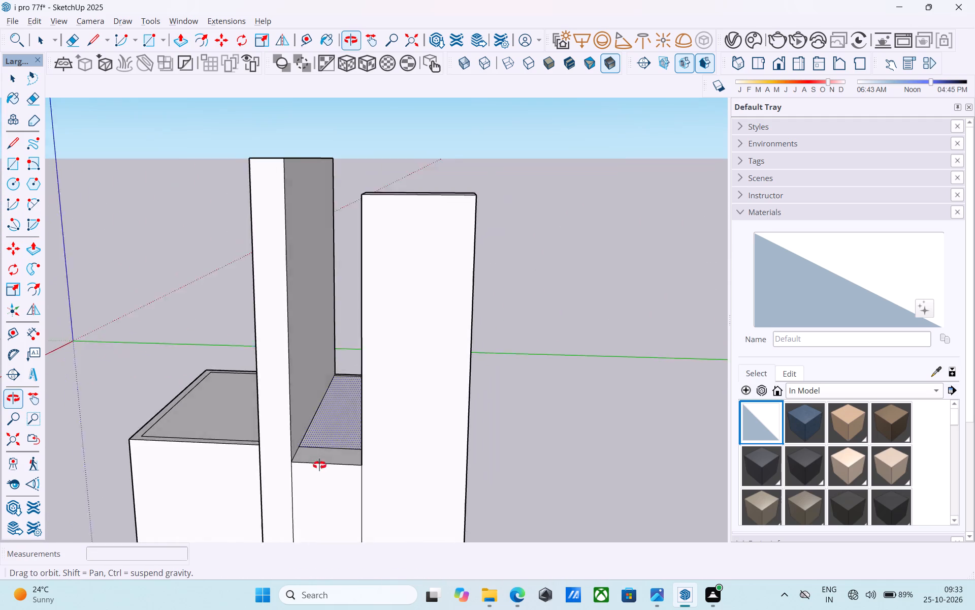
middle_drag(319, 465, 314, 485)
scroll(315, 485, up, 5)
key(space)
scroll(309, 463, up, 3)
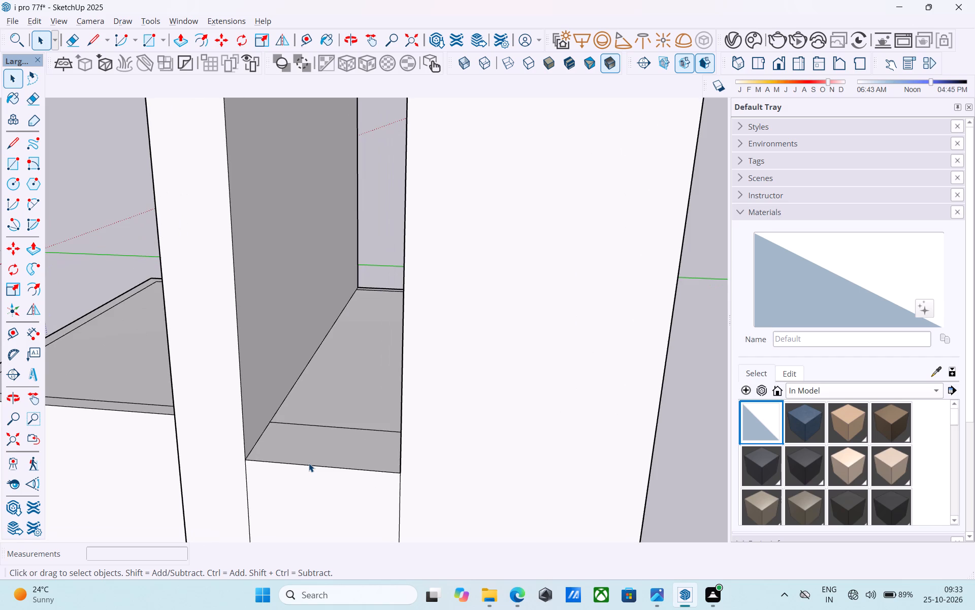
scroll(309, 463, down, 6)
middle_drag(309, 463, 392, 543)
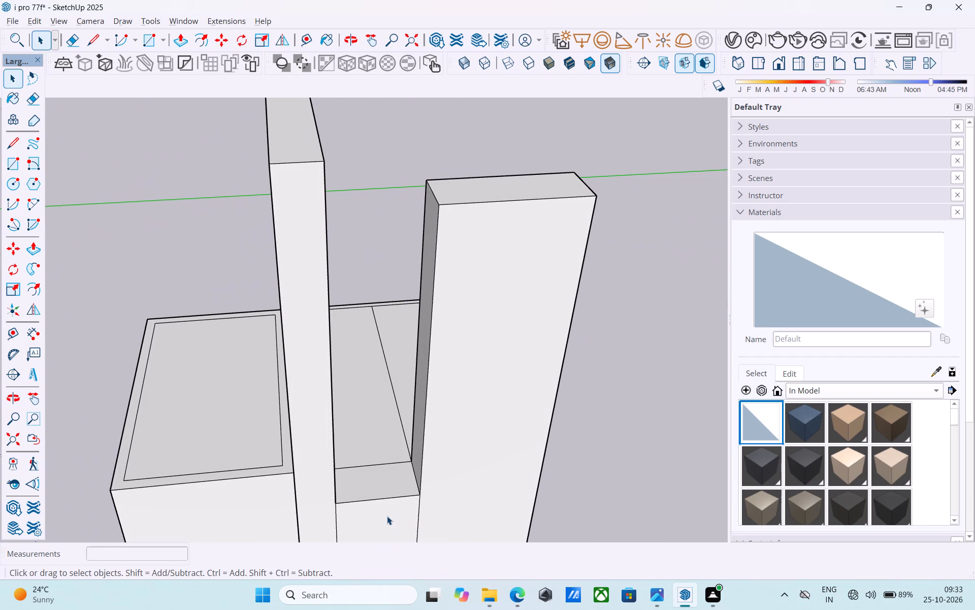
scroll(387, 515, down, 5)
middle_drag(384, 514, 360, 448)
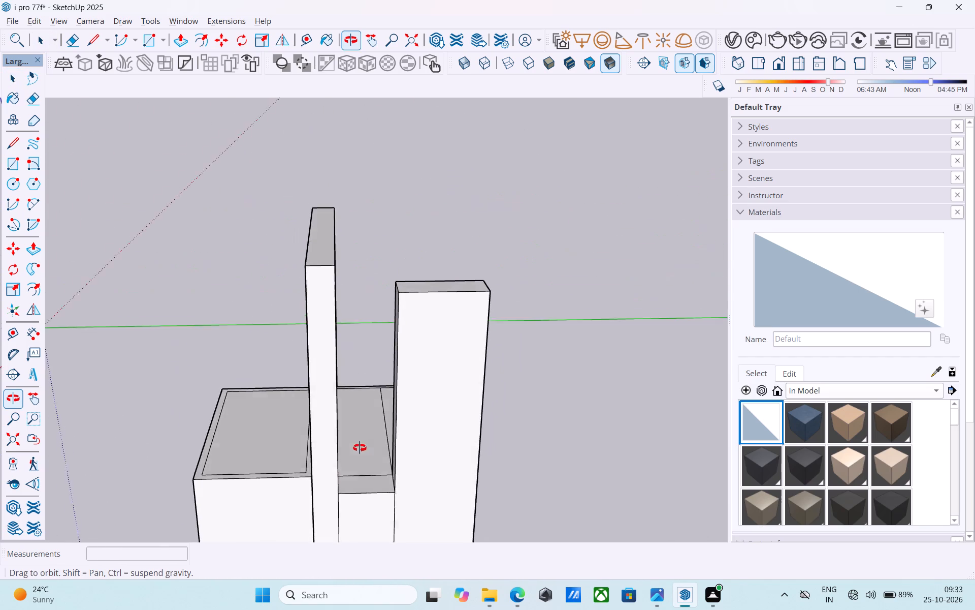
Push/Pull the low front strip between the main tower and the front tower up 10.5'.
middle_drag(360, 448, 356, 440)
scroll(364, 460, up, 5)
click(357, 485)
key(p)
click(357, 485)
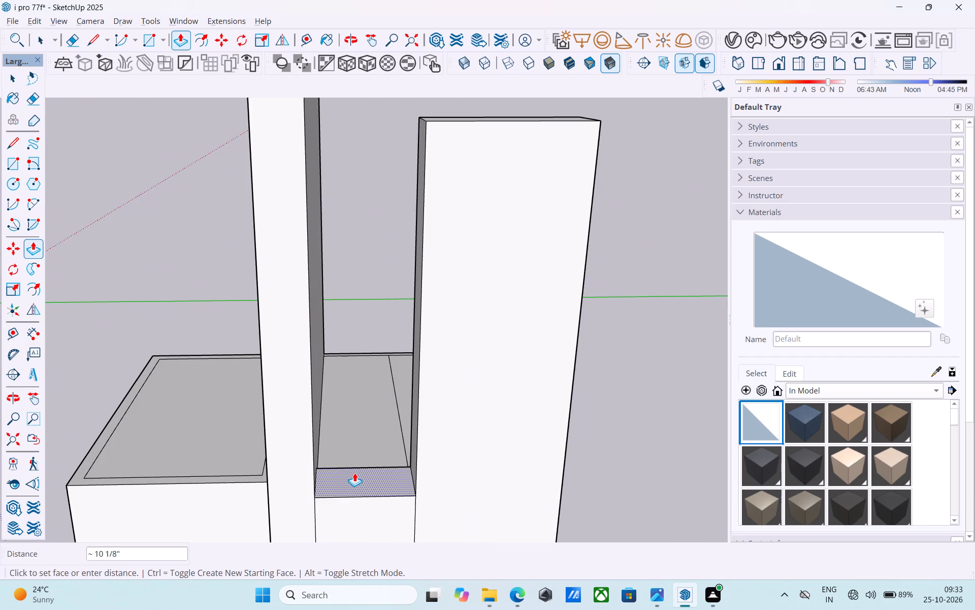
text(10.5')
key(Return)
key(space)
Erase the vertical edge between the main tower's front face and the raised strip beside it.
scroll(354, 471, down, 5)
middle_drag(353, 474, 347, 491)
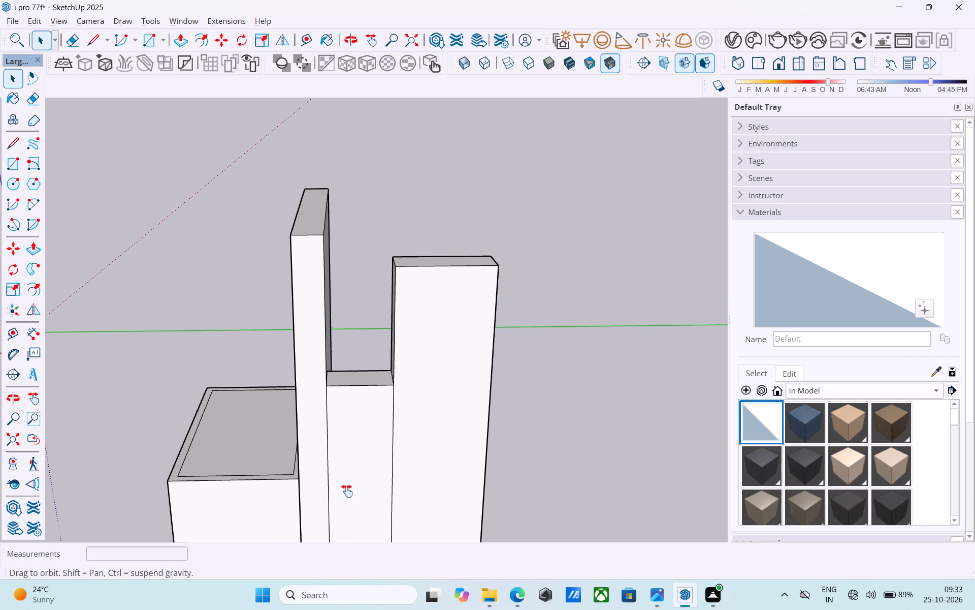
middle_drag(347, 491, 362, 405)
scroll(339, 437, up, 3)
scroll(338, 434, down, 6)
middle_drag(338, 434, 309, 441)
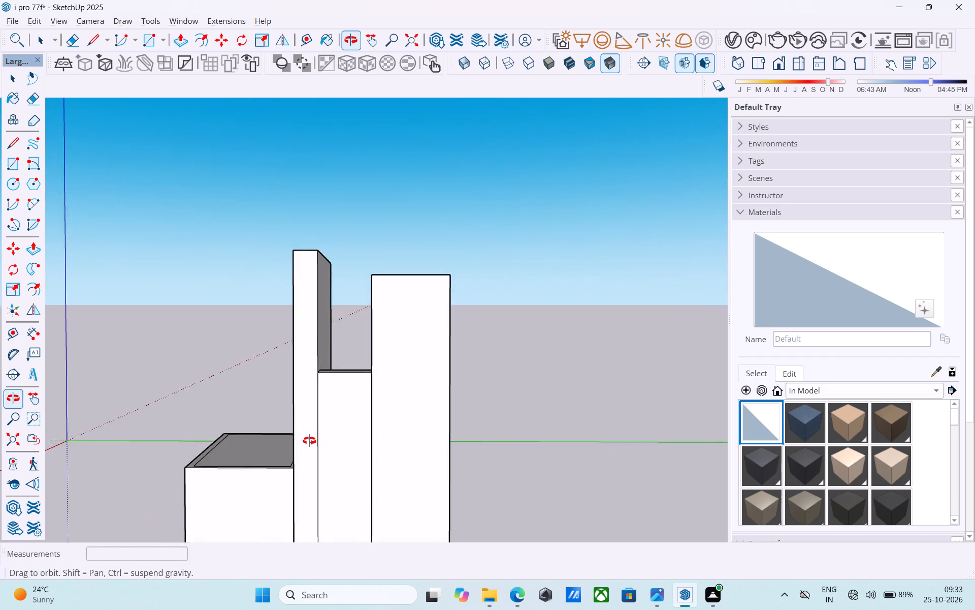
middle_drag(309, 441, 349, 441)
scroll(350, 441, up, 4)
key(e)
drag(326, 438, 314, 442)
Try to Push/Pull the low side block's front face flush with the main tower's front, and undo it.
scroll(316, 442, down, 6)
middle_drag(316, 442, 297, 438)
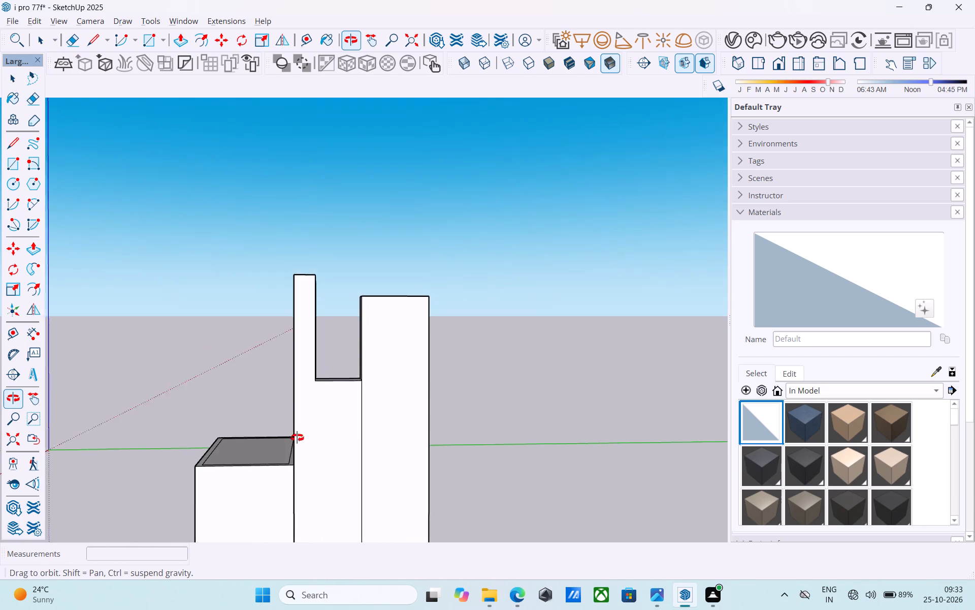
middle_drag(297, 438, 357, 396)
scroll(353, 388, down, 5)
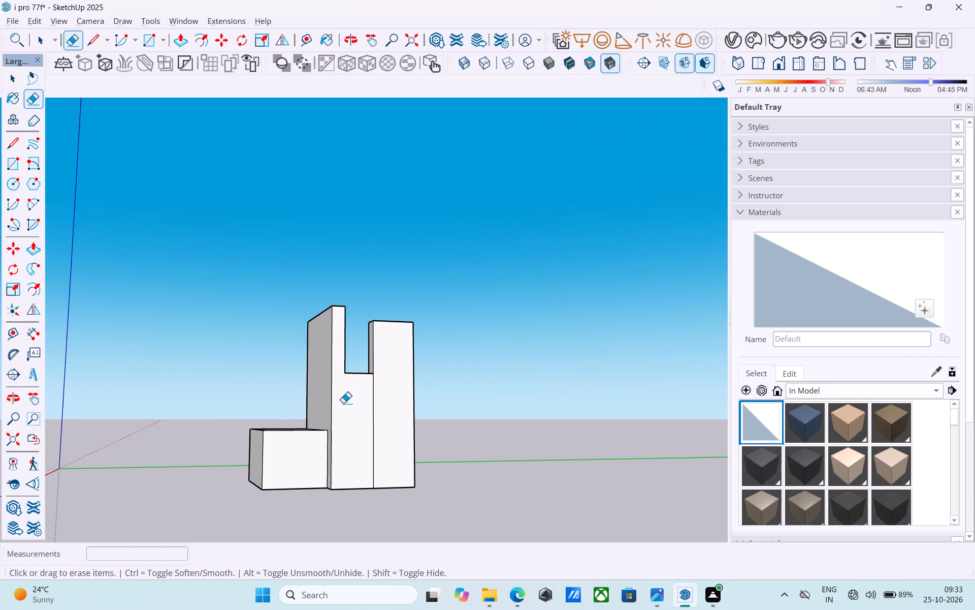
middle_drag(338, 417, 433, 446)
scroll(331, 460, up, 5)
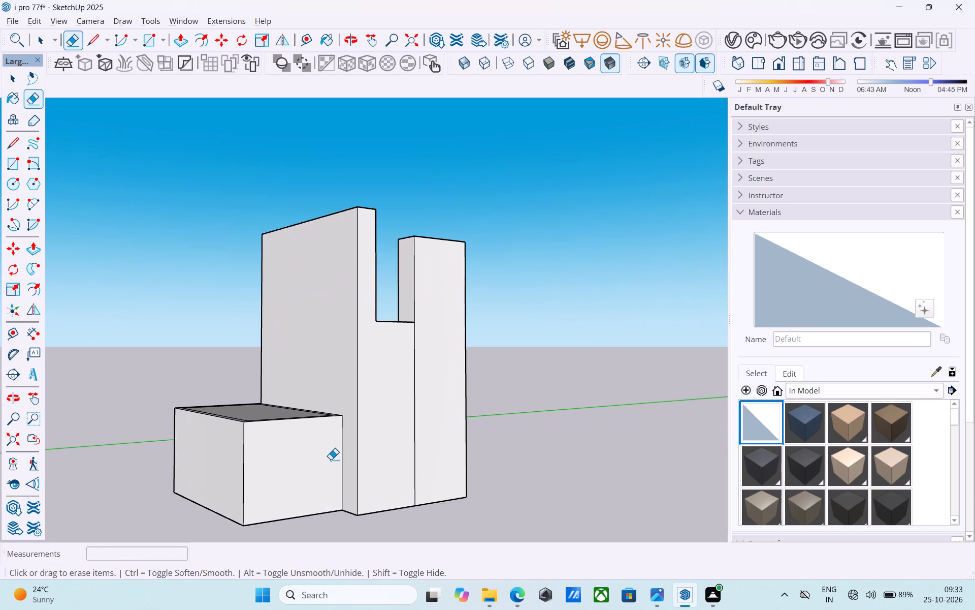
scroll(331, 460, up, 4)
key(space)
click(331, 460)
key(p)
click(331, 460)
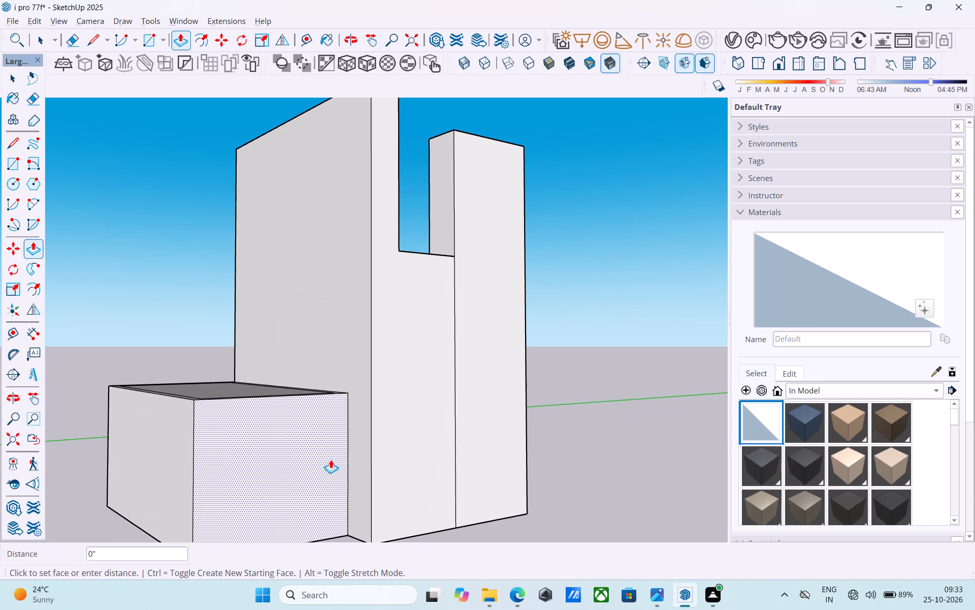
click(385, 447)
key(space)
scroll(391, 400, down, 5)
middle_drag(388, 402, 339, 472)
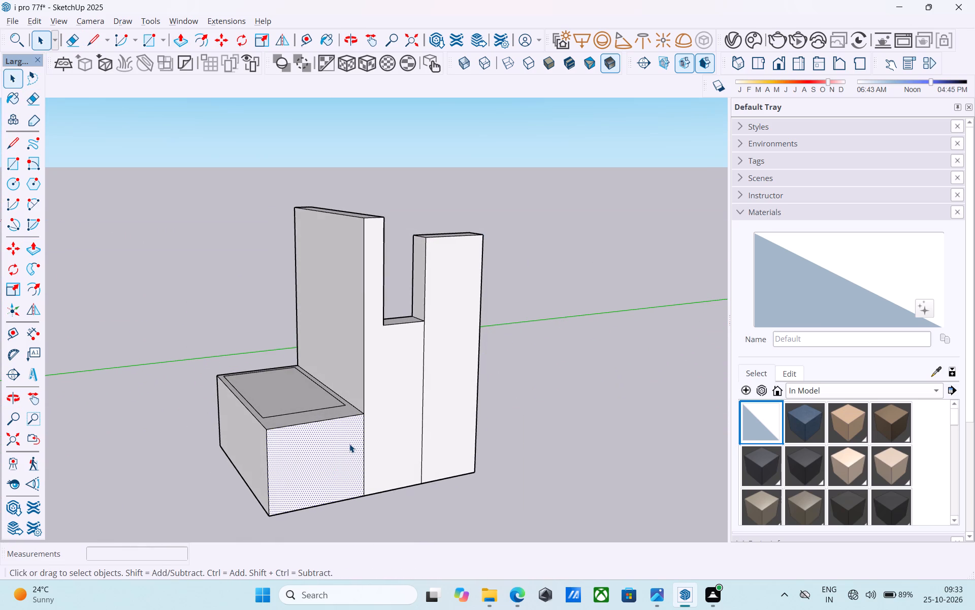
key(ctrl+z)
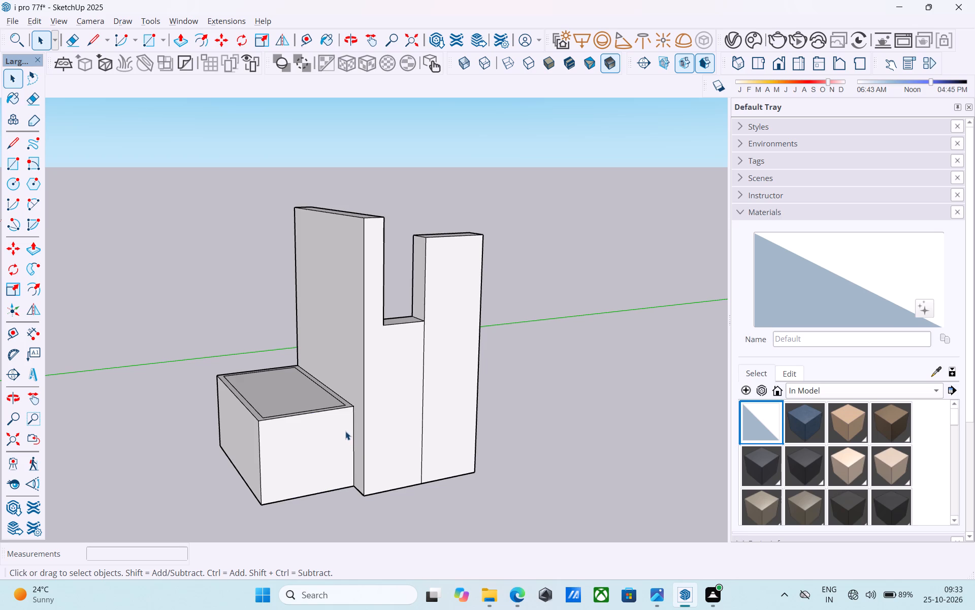
Push/Pull the low side block's front face out 3', flush with the main tower's front.
scroll(328, 442, up, 4)
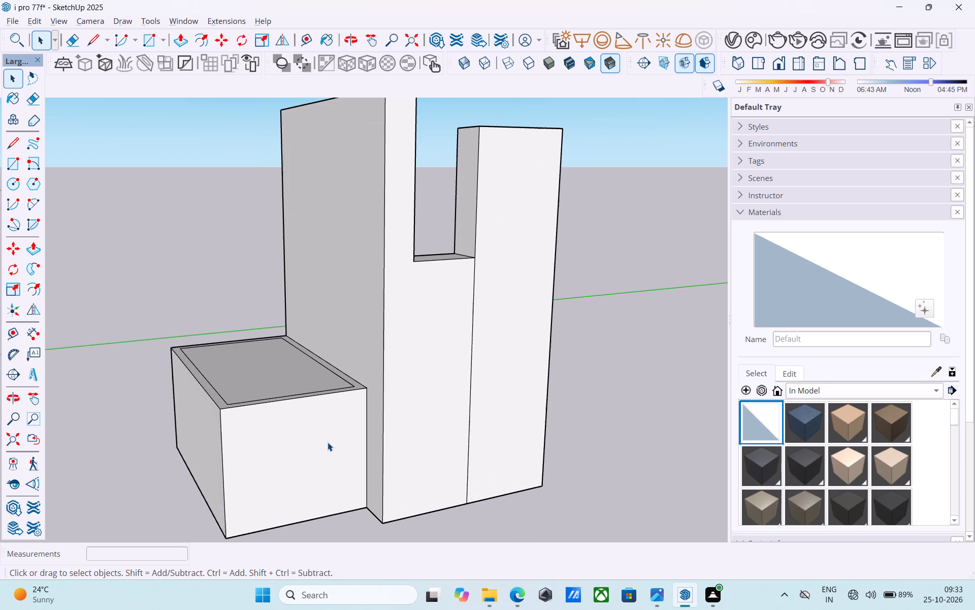
click(328, 442)
key(p)
click(328, 442)
click(401, 395)
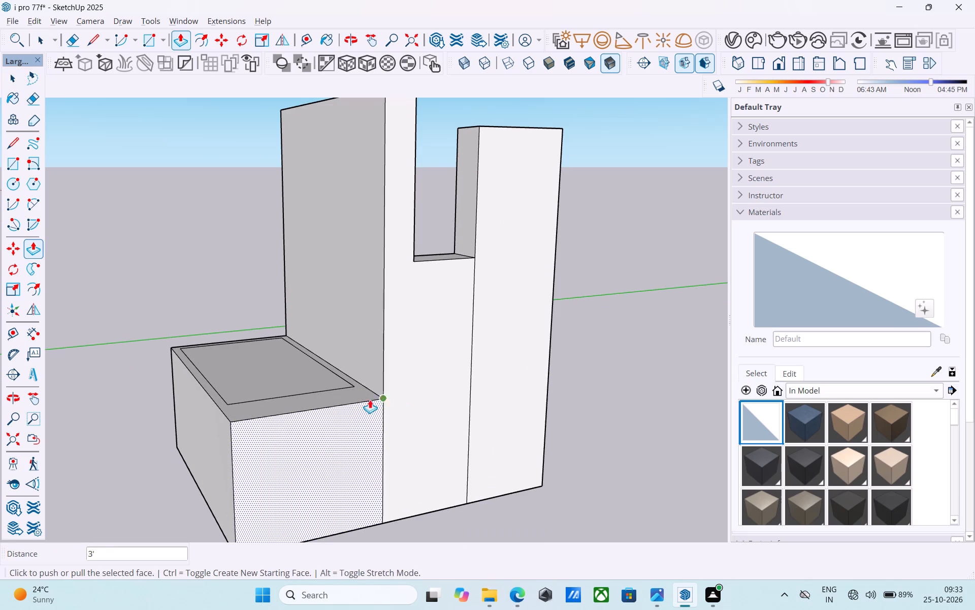
key(space)
Erase the front line of the inner border on the low side block's roof.
middle_drag(353, 402, 395, 521)
scroll(329, 487, up, 6)
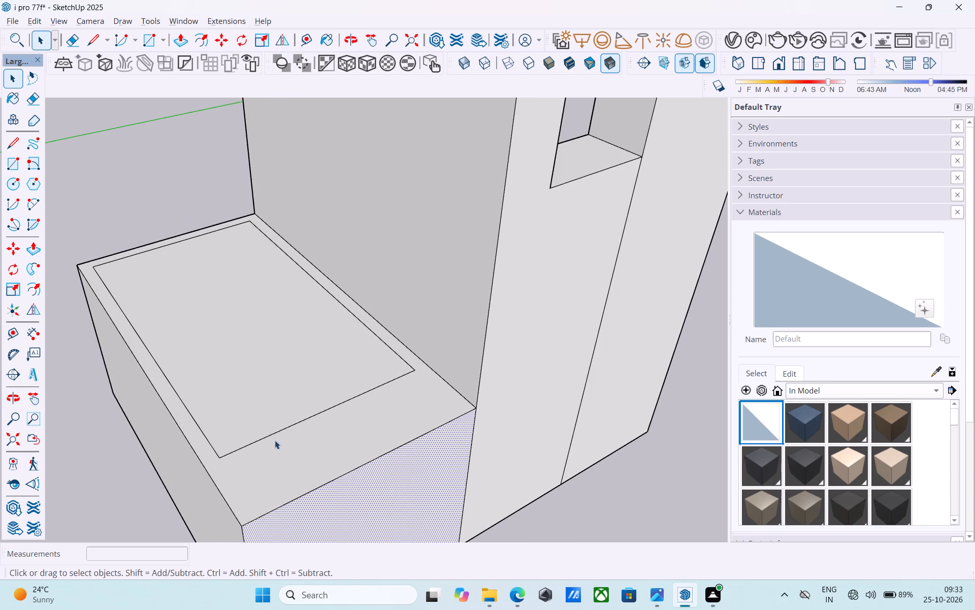
key(e)
drag(274, 439, 255, 422)
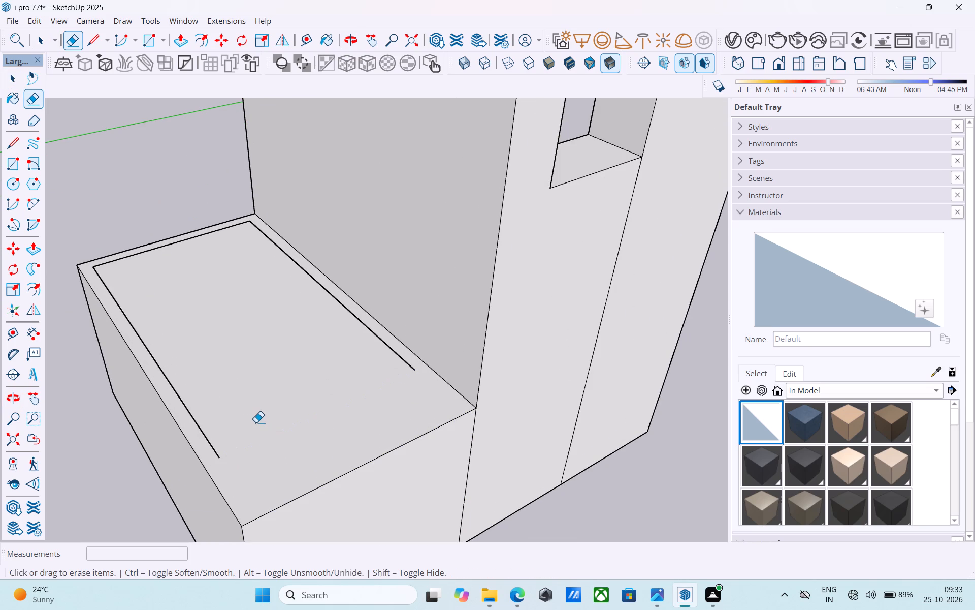
key(space)
Draw lines extending the two long inner border lines to the front edge of the low block's roof.
key(l)
click(217, 455)
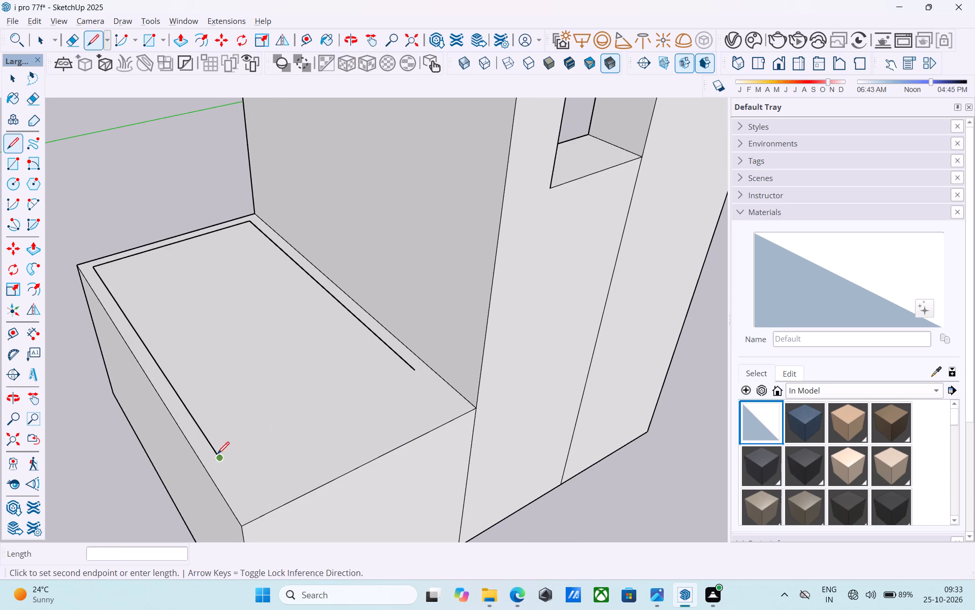
click(252, 520)
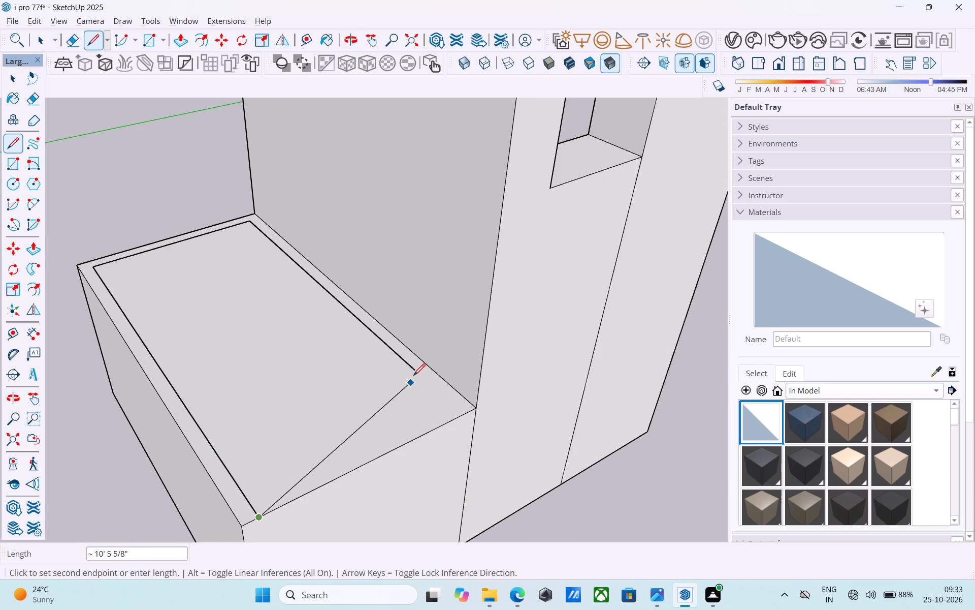
key(l)
click(418, 369)
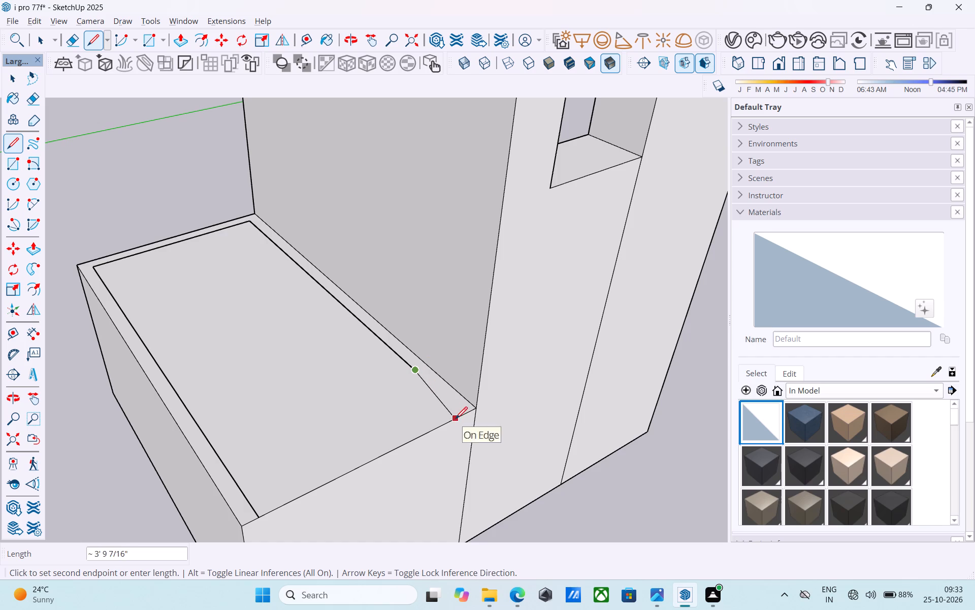
click(464, 421)
key(space)
Copy the front roof edge between the two border lines 6" inward on the low side block.
click(305, 492)
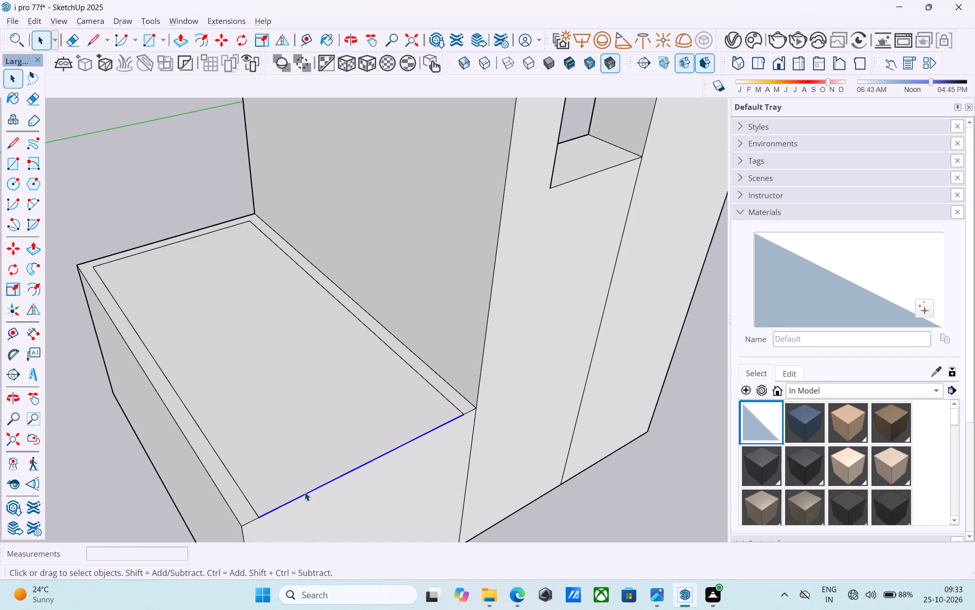
key(m)
click(260, 516)
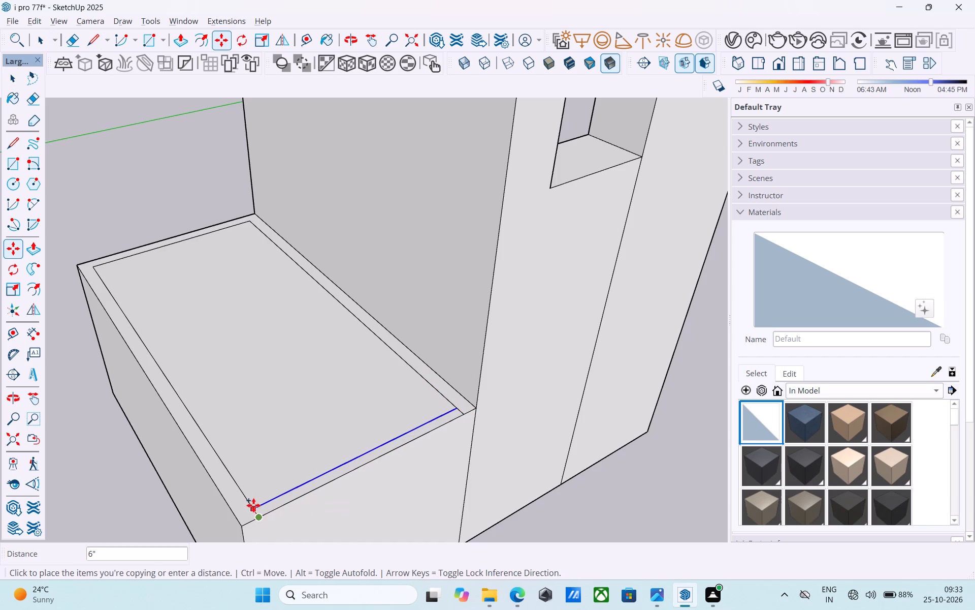
click(253, 505)
Erase the two short border line ends between the copied line and the low block's front roof edge.
key(e)
scroll(256, 508, up, 6)
drag(261, 516, 254, 517)
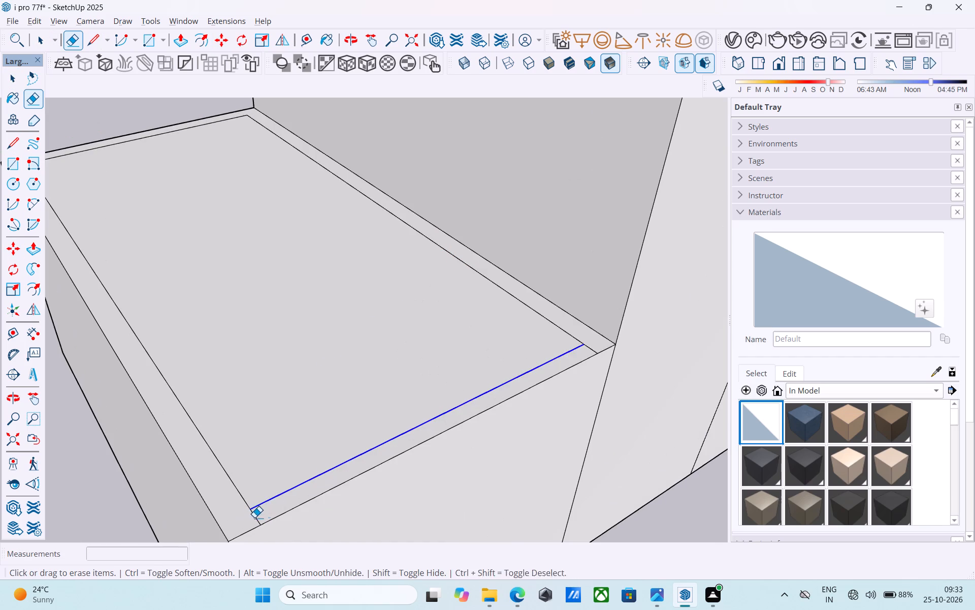
drag(254, 517, 252, 518)
scroll(239, 518, down, 4)
scroll(234, 518, up, 1)
scroll(234, 518, down, 2)
scroll(478, 411, up, 5)
drag(487, 391, 487, 398)
scroll(377, 432, up, 1)
scroll(372, 435, down, 2)
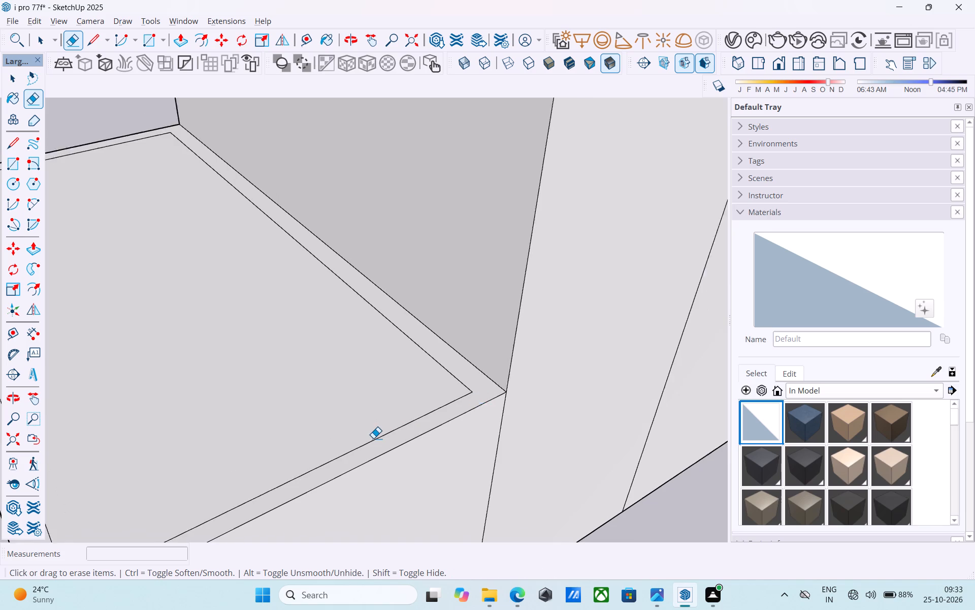
Examine the extended low side block, the raised strip and both towers from above and from the front.
scroll(373, 438, down, 14)
middle_drag(372, 447, 324, 422)
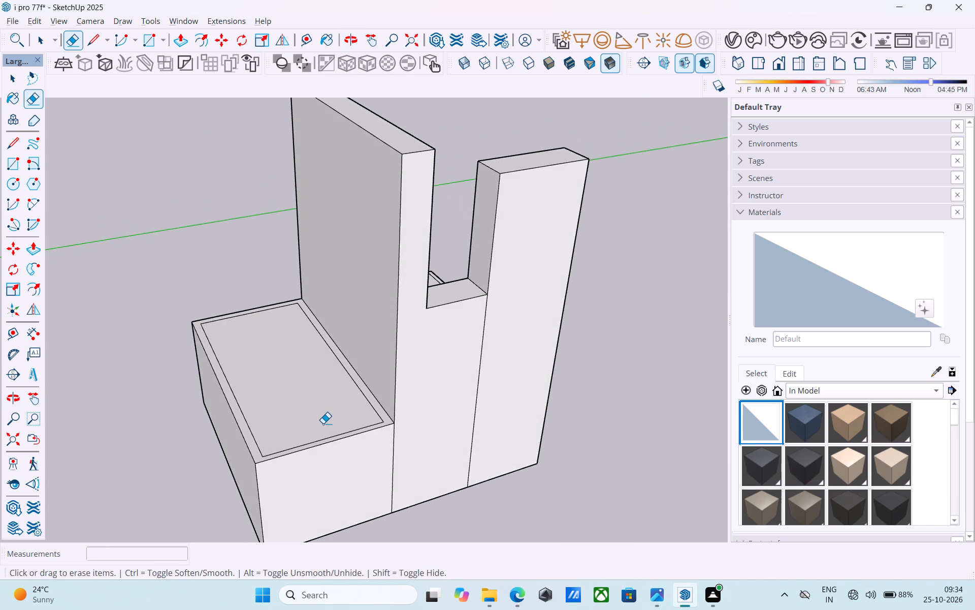
scroll(323, 423, down, 5)
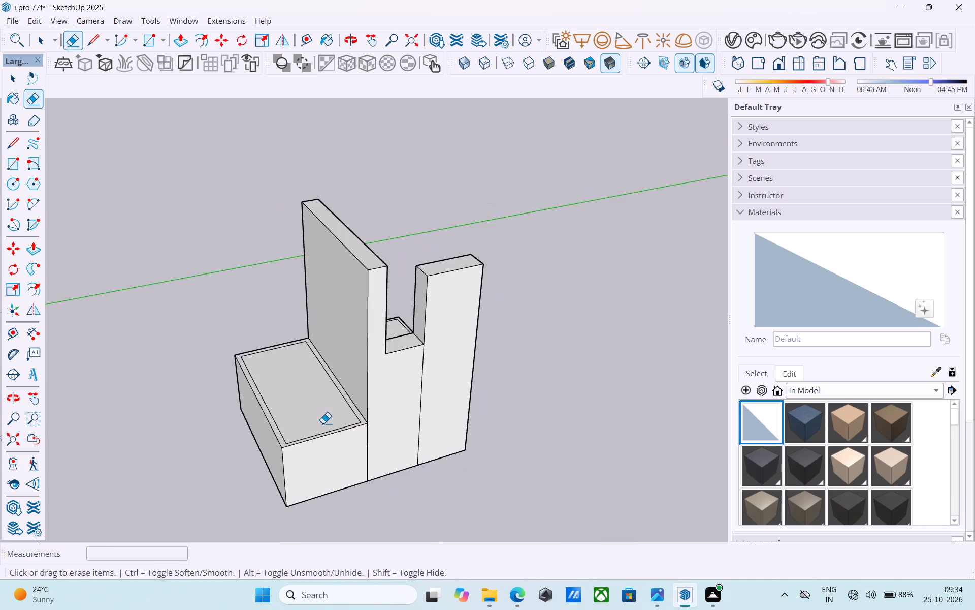
scroll(329, 439, down, 5)
middle_drag(318, 382, 297, 352)
middle_drag(352, 441, 359, 363)
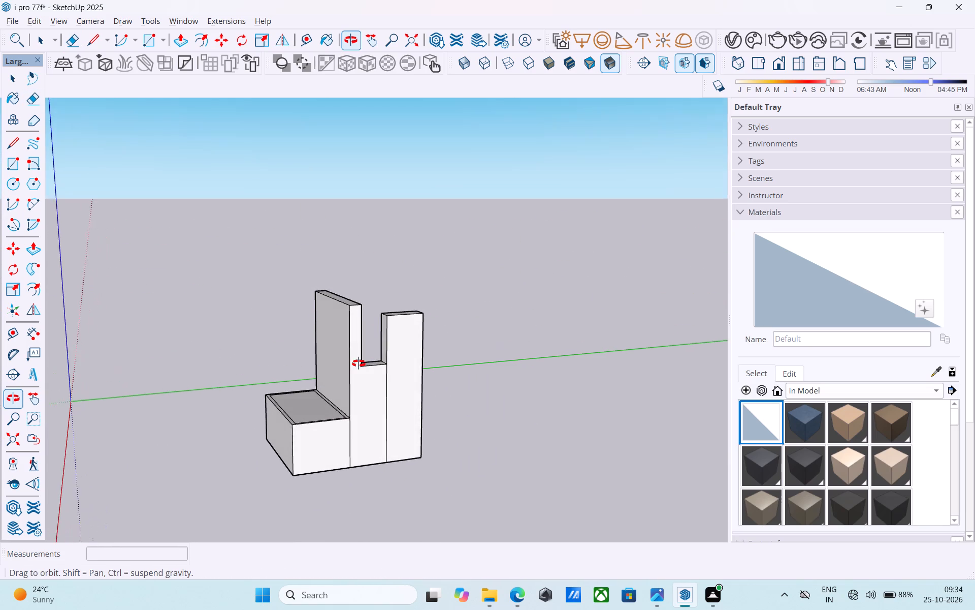
middle_drag(359, 363, 343, 364)
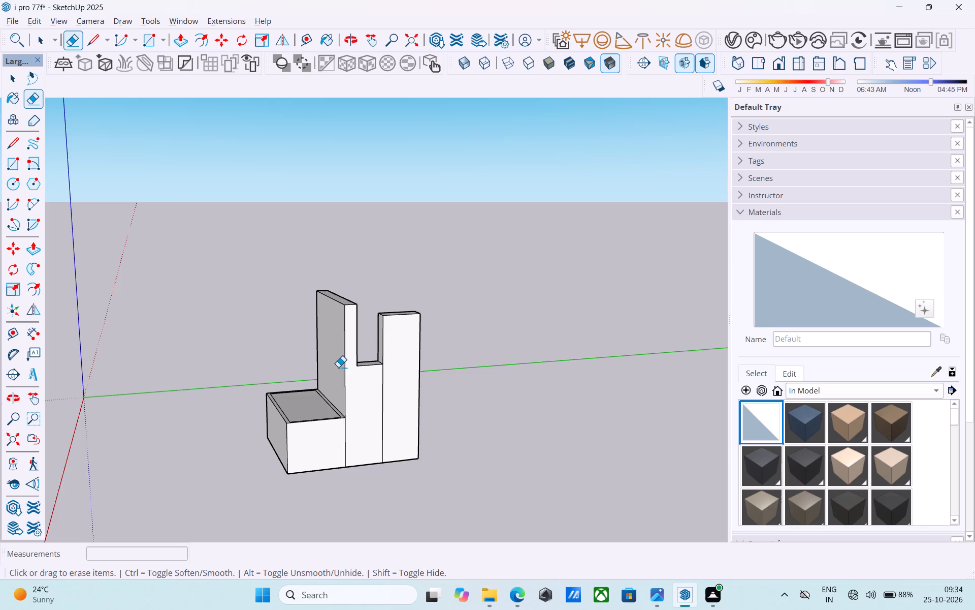
Draw a 2.5' horizontal line on the front face, starting where the low block's top meets the tall slab.
middle_drag(359, 420, 351, 414)
scroll(351, 414, up, 5)
middle_drag(346, 427, 353, 432)
scroll(353, 432, up, 4)
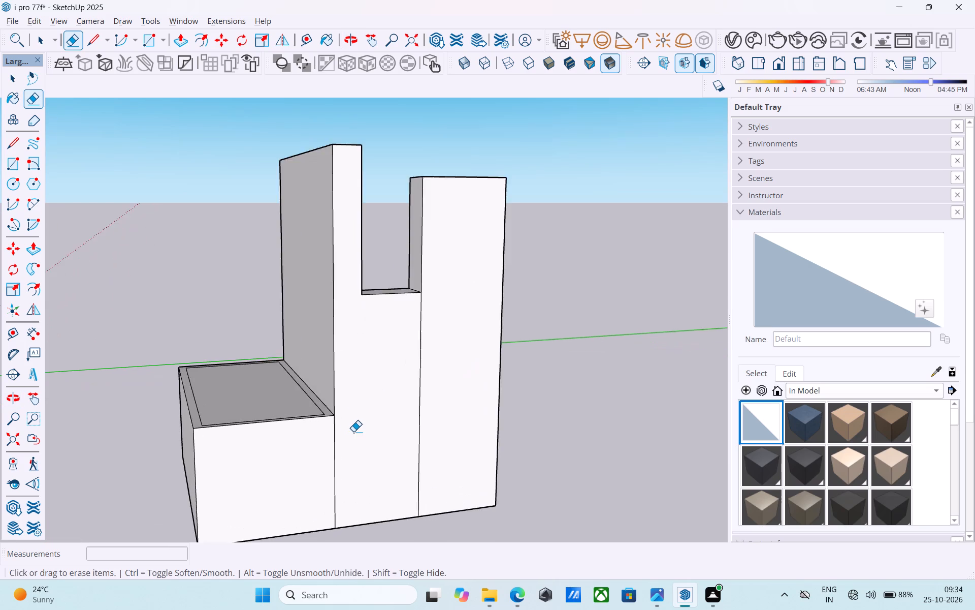
scroll(353, 432, up, 2)
key(space)
scroll(348, 426, up, 1)
key(l)
middle_drag(345, 422, 368, 429)
scroll(361, 427, up, 1)
click(343, 415)
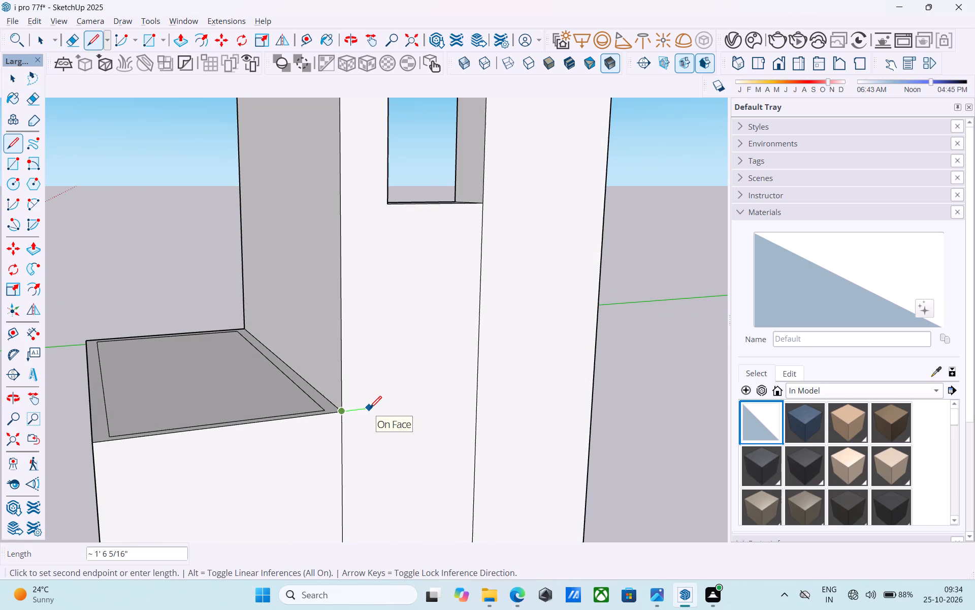
text(2.5')
key(Return)
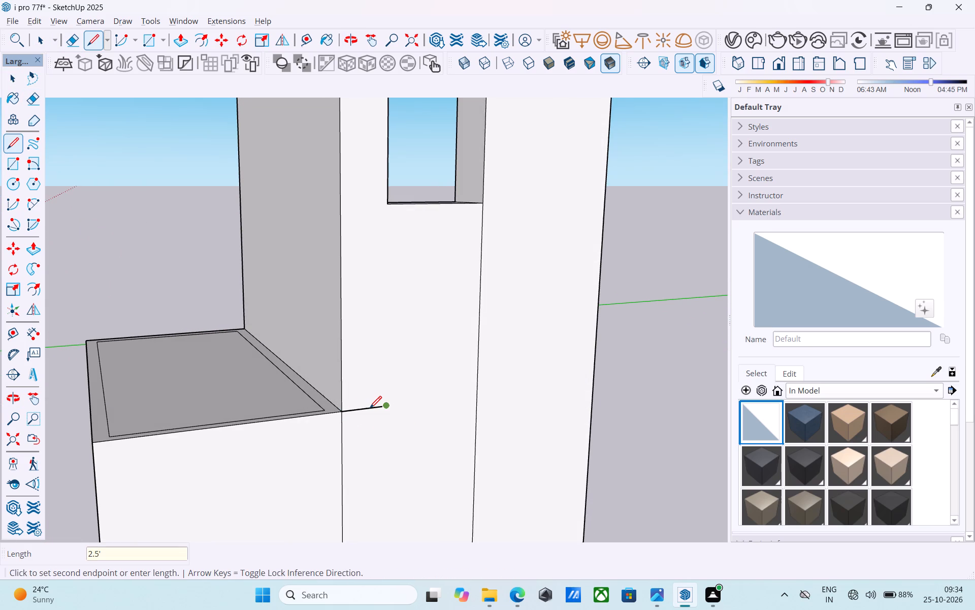
Draw a line from the notch's lower corner down to the 2.5' line's end, closing the strip below the tall slab.
key(l)
click(391, 200)
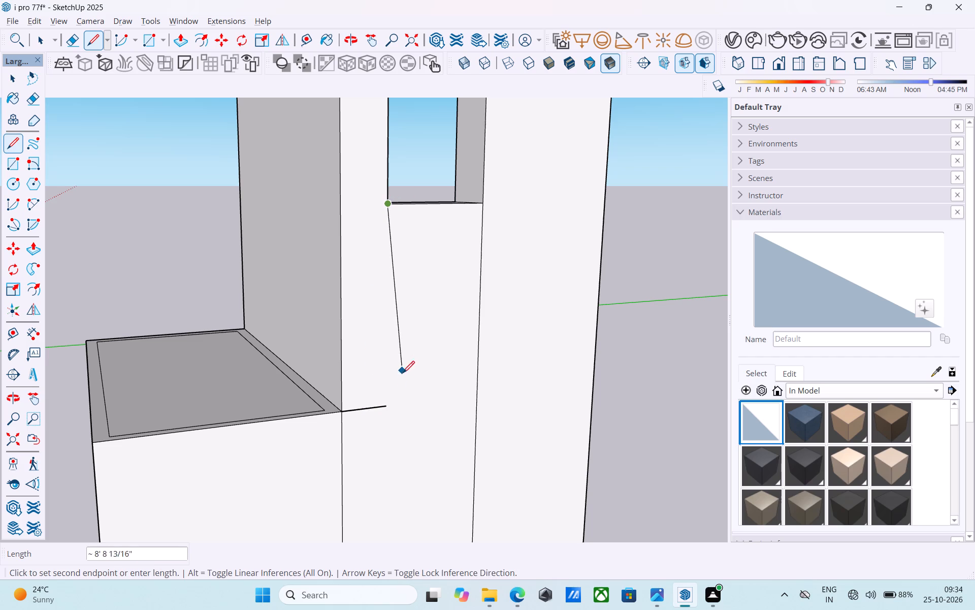
click(386, 409)
key(space)
click(365, 384)
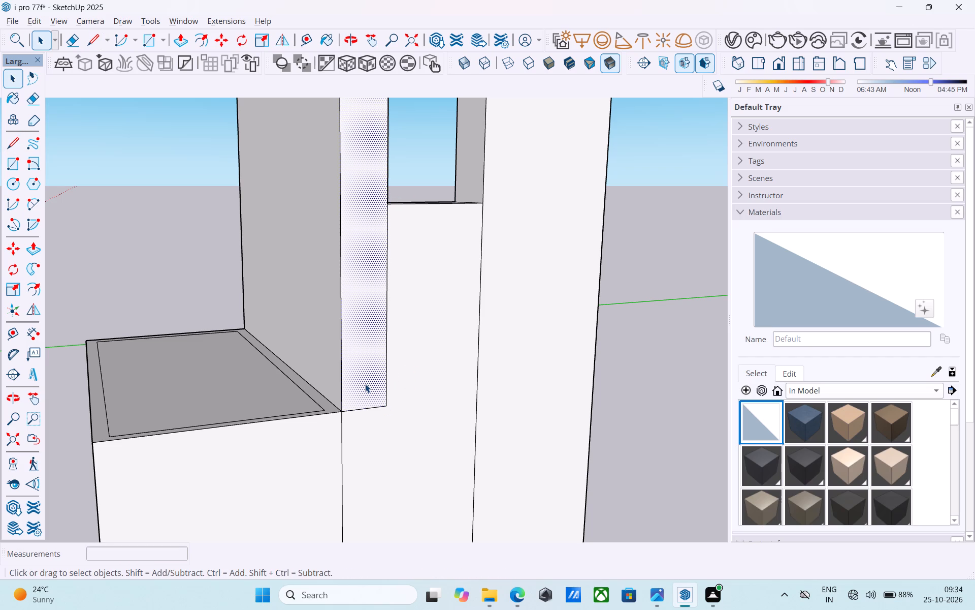
Push/Pull the L-shaped end face of the wide pillar and base outward by 4'.
scroll(365, 384, down, 6)
middle_drag(365, 384, 324, 399)
middle_drag(327, 400, 303, 395)
middle_drag(410, 367, 381, 404)
scroll(381, 404, up, 1)
scroll(381, 404, down, 3)
middle_click(381, 404)
middle_drag(421, 406, 400, 405)
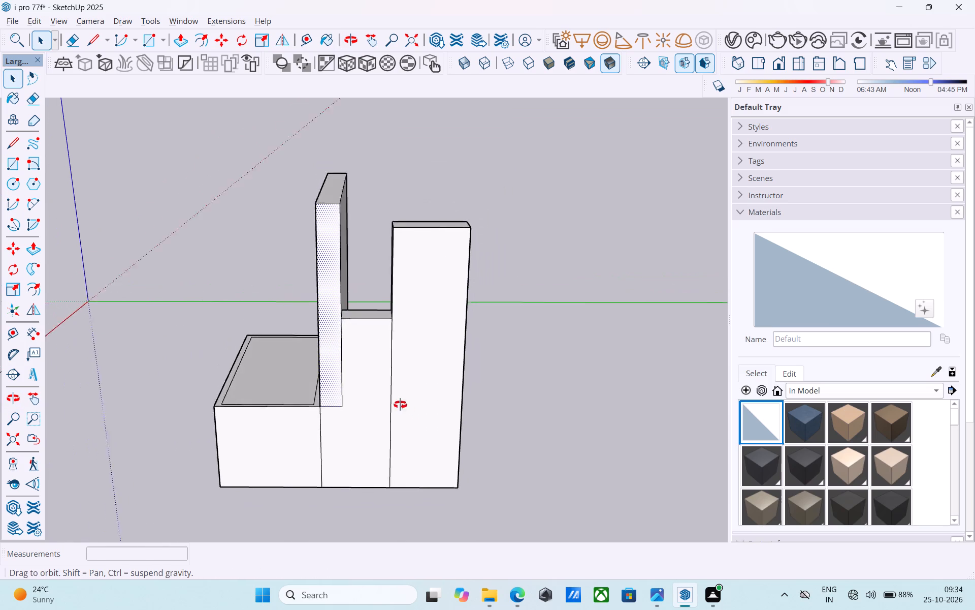
middle_drag(400, 405, 243, 388)
scroll(381, 422, up, 2)
click(414, 428)
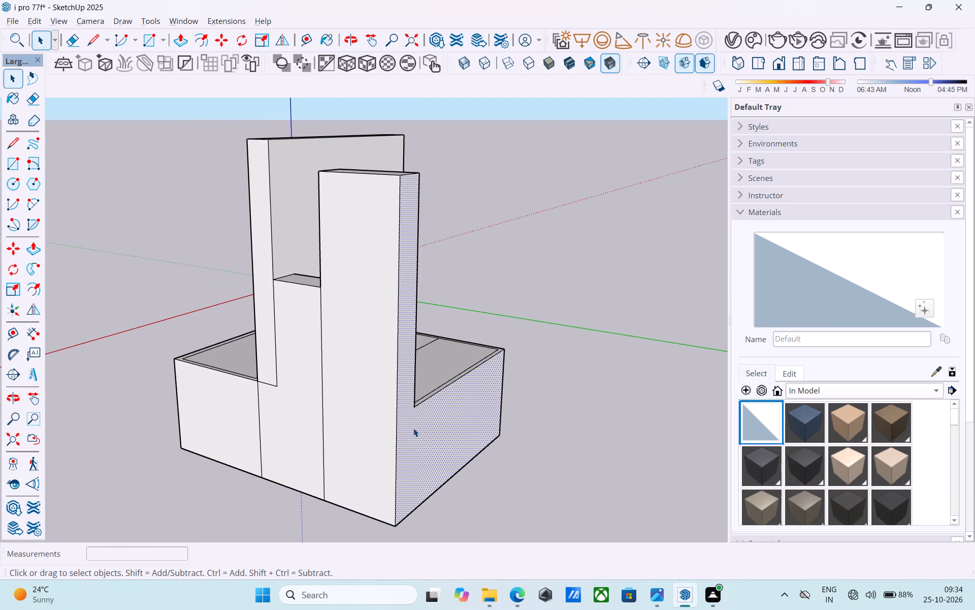
key(p)
click(413, 428)
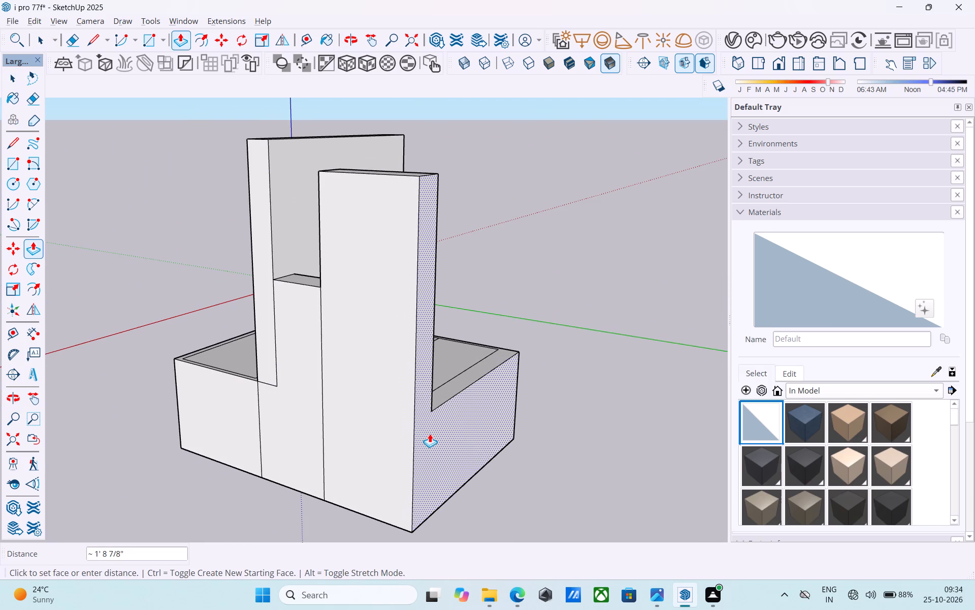
text(4')
key(Return)
key(space)
Push/Pull the pillar's side face inside the notch by 2', widening the notch away from the tall slab.
middle_drag(421, 435, 561, 455)
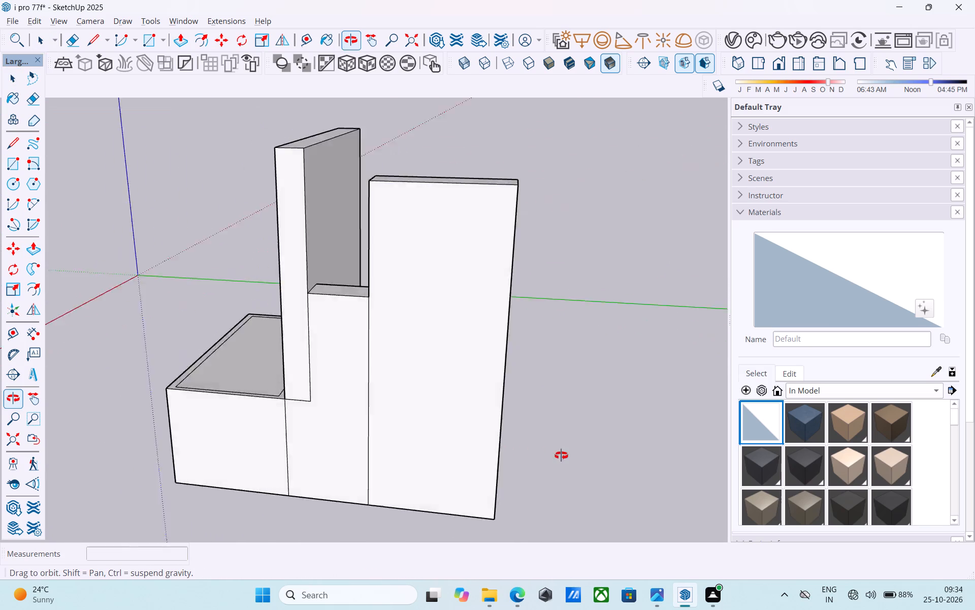
middle_drag(561, 455, 740, 463)
middle_click(412, 290)
scroll(418, 275, up, 4)
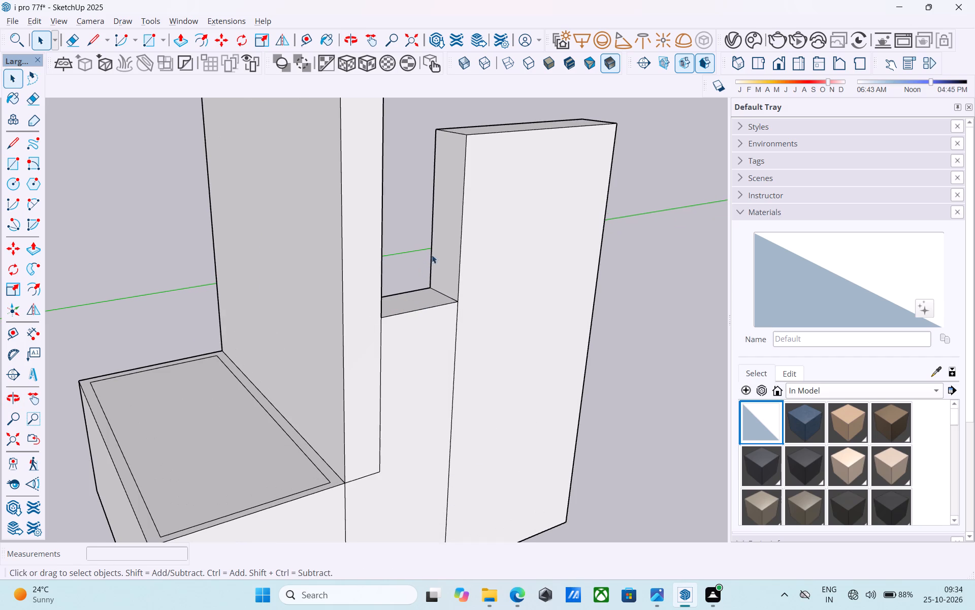
click(440, 255)
key(p)
click(440, 255)
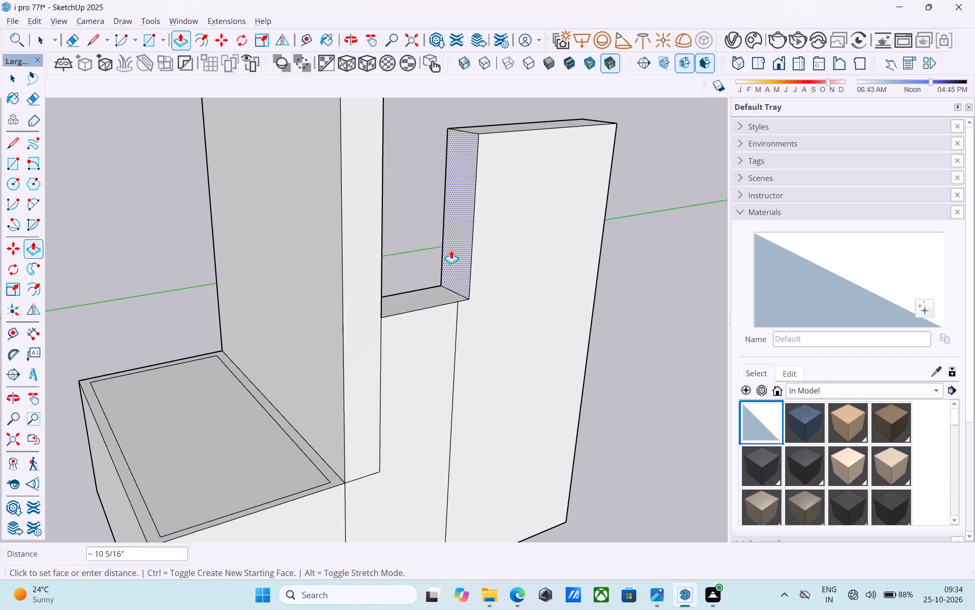
text(2')
key(Return)
key(space)
Draw a 21' vertical line from the widened notch's lower corner down to the front face's bottom edge.
middle_drag(422, 319, 317, 324)
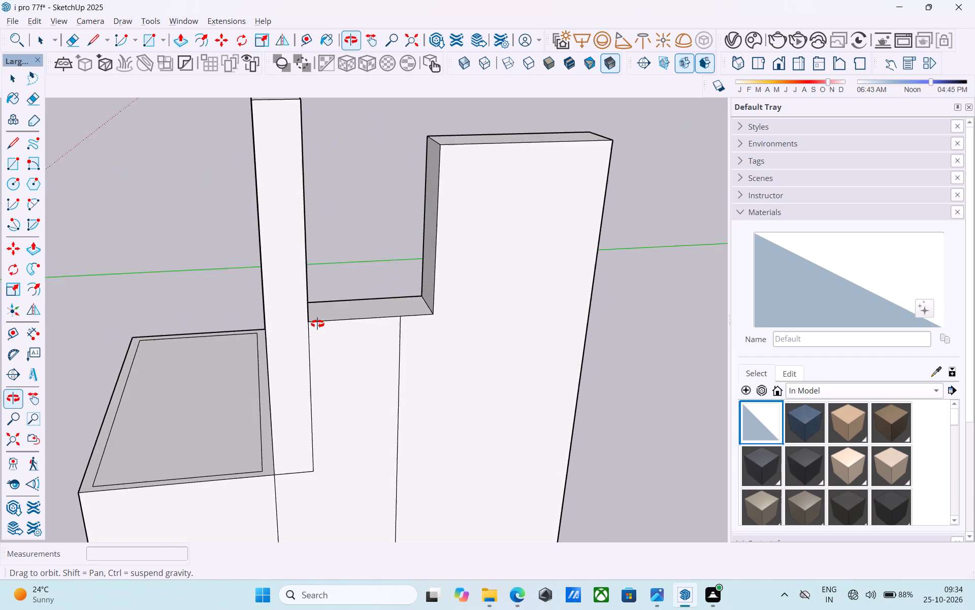
middle_drag(317, 324, 317, 324)
middle_drag(440, 326, 427, 315)
key(l)
click(421, 307)
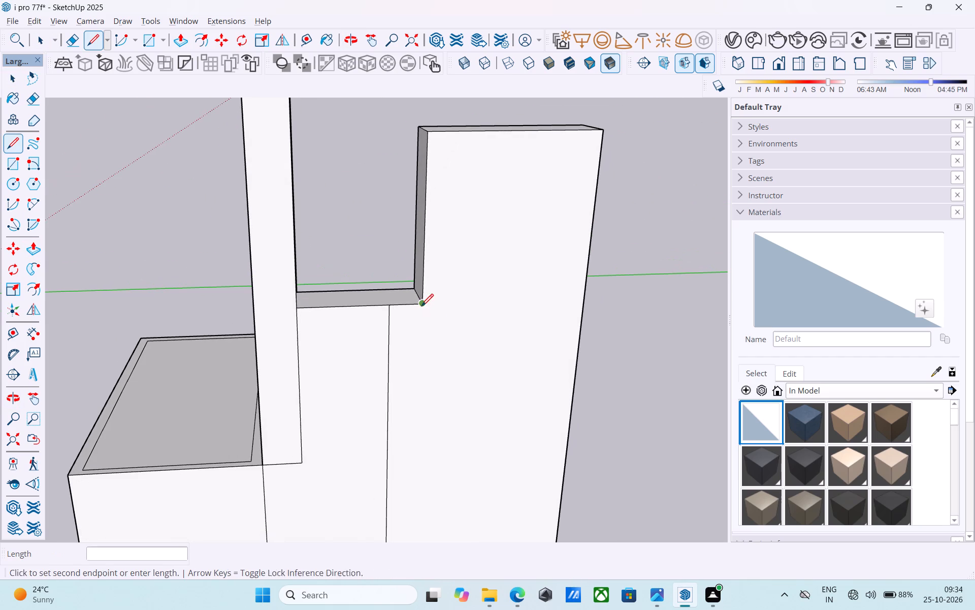
scroll(422, 306, down, 6)
middle_drag(429, 397, 418, 366)
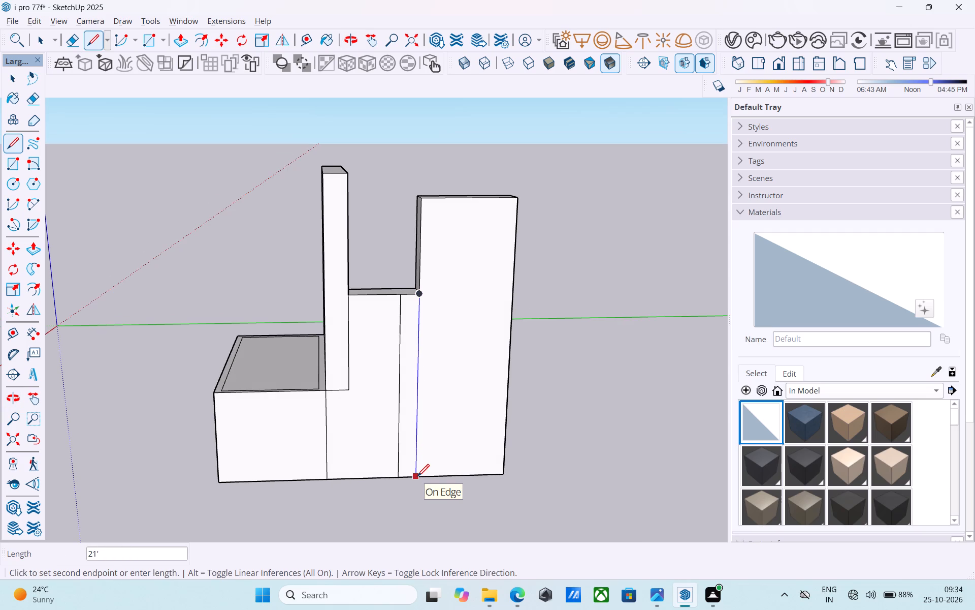
click(417, 477)
key(space)
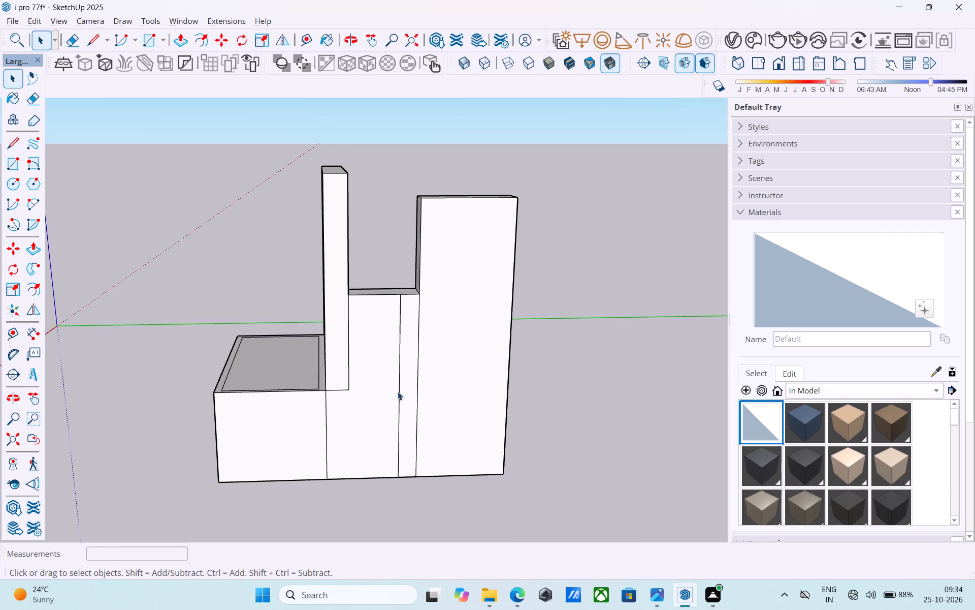
Erase the old vertical line beside the new one on the front face below the notch.
scroll(396, 382, up, 3)
key(e)
drag(396, 379, 408, 373)
key(space)
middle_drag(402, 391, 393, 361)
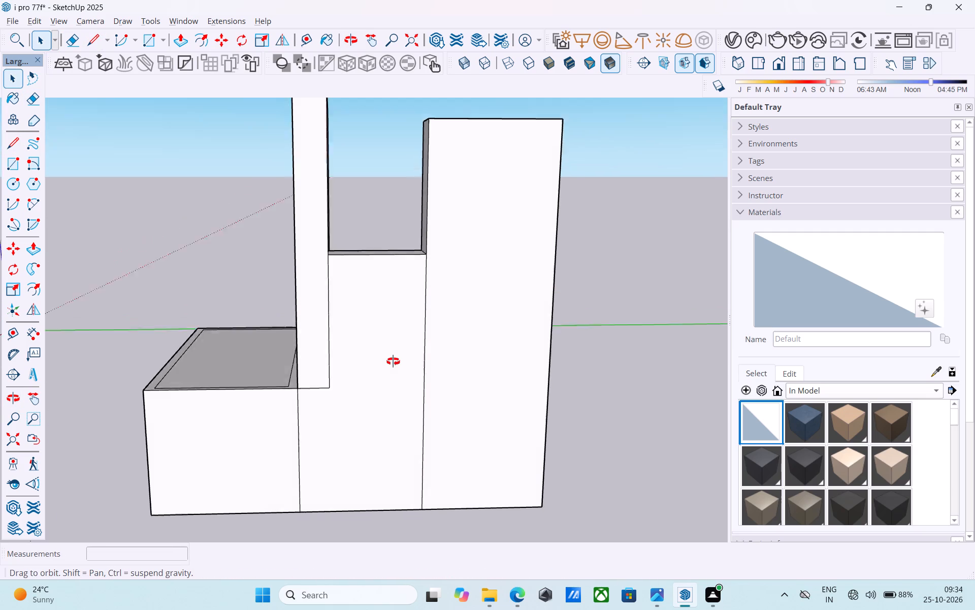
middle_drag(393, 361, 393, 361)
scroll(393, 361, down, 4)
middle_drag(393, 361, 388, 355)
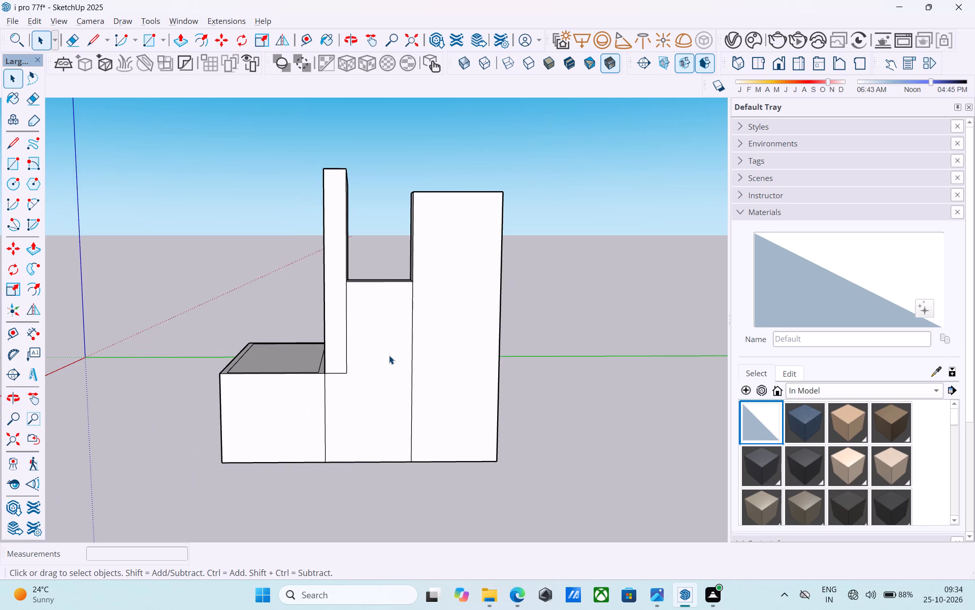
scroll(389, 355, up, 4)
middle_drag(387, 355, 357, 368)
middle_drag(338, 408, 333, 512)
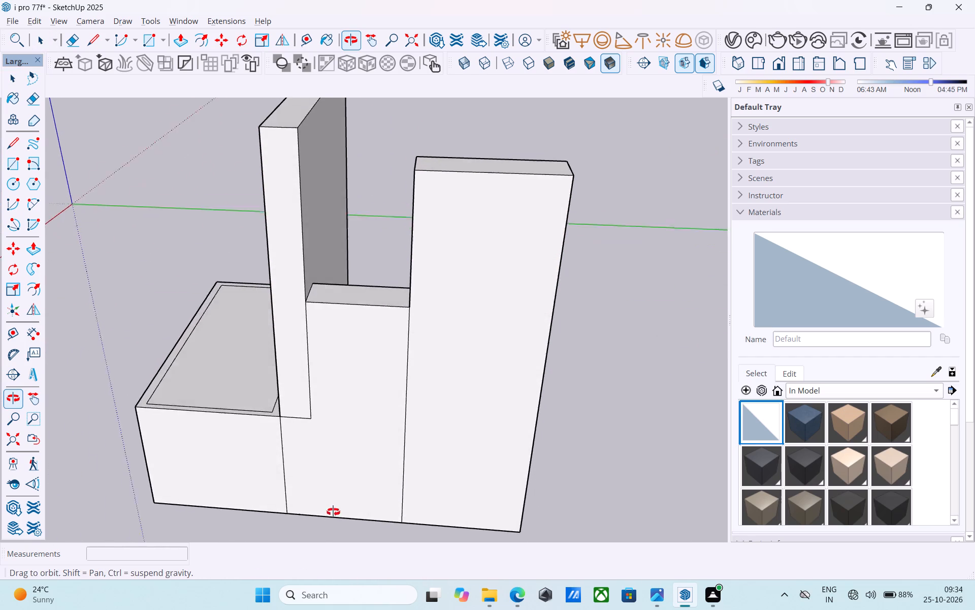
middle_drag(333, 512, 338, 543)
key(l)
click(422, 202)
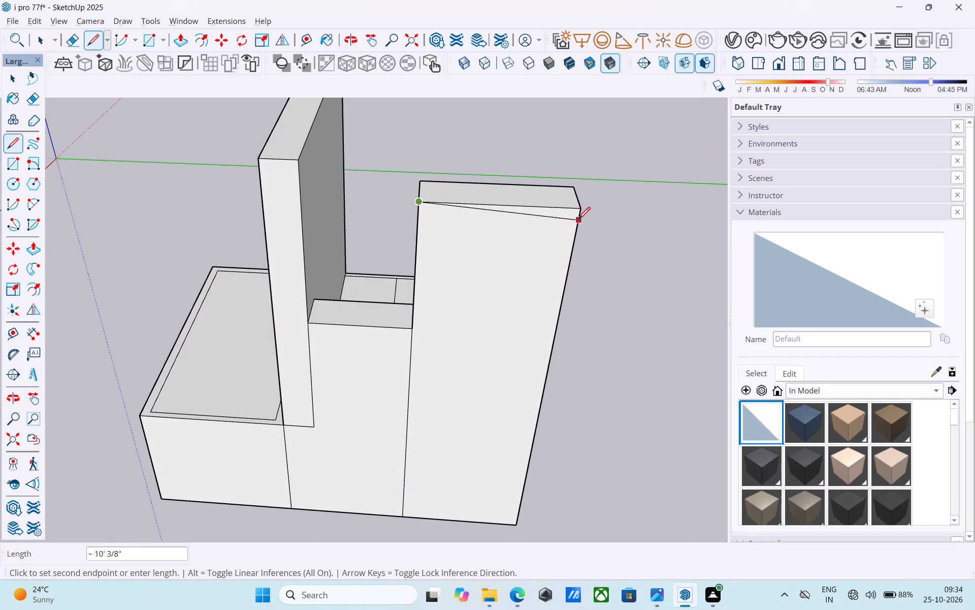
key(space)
Push/Pull the L-shaped end face of the wide pillar and base outward by another 2'.
middle_drag(555, 270, 562, 211)
scroll(562, 211, up, 1)
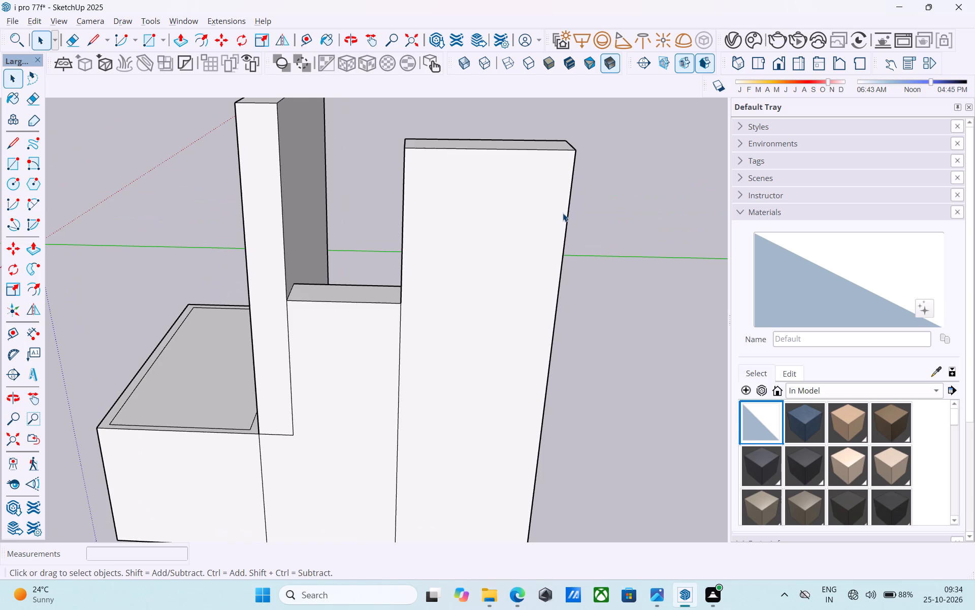
middle_drag(562, 213, 457, 235)
scroll(464, 209, down, 4)
scroll(496, 286, up, 4)
click(482, 277)
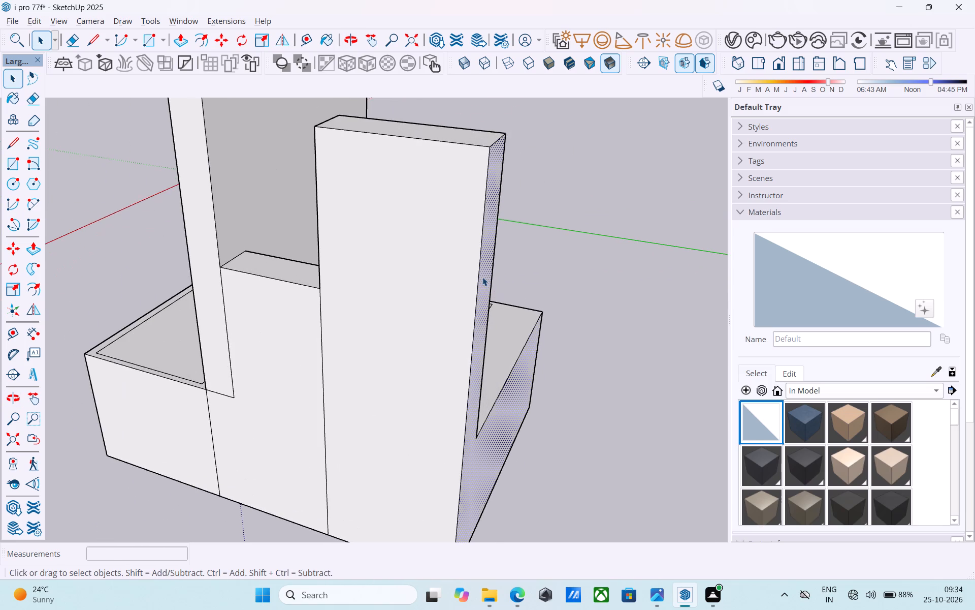
key(p)
click(481, 276)
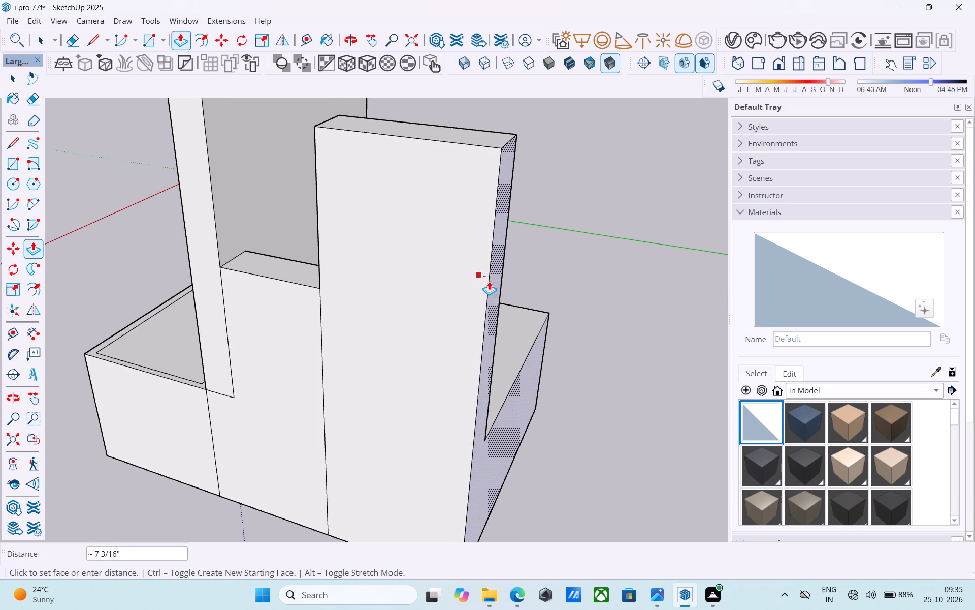
text(2')
key(Return)
key(space)
Save the model, purging its unused items.
scroll(488, 281, up, 1)
middle_drag(488, 281, 532, 241)
scroll(532, 241, down, 8)
middle_drag(527, 256, 590, 226)
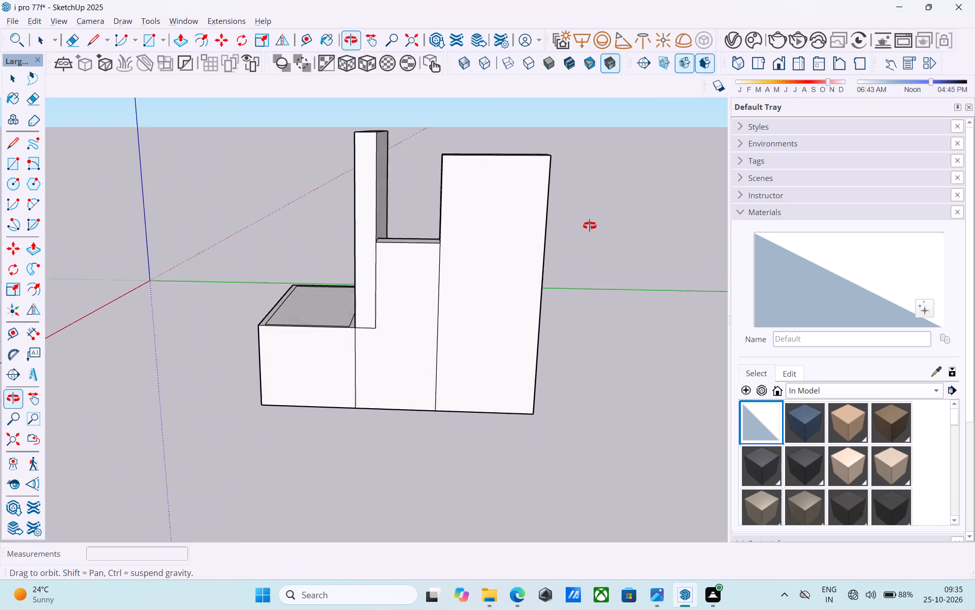
middle_drag(590, 226, 592, 224)
middle_drag(560, 230, 564, 259)
scroll(564, 259, up, 1)
key(ctrl+s)
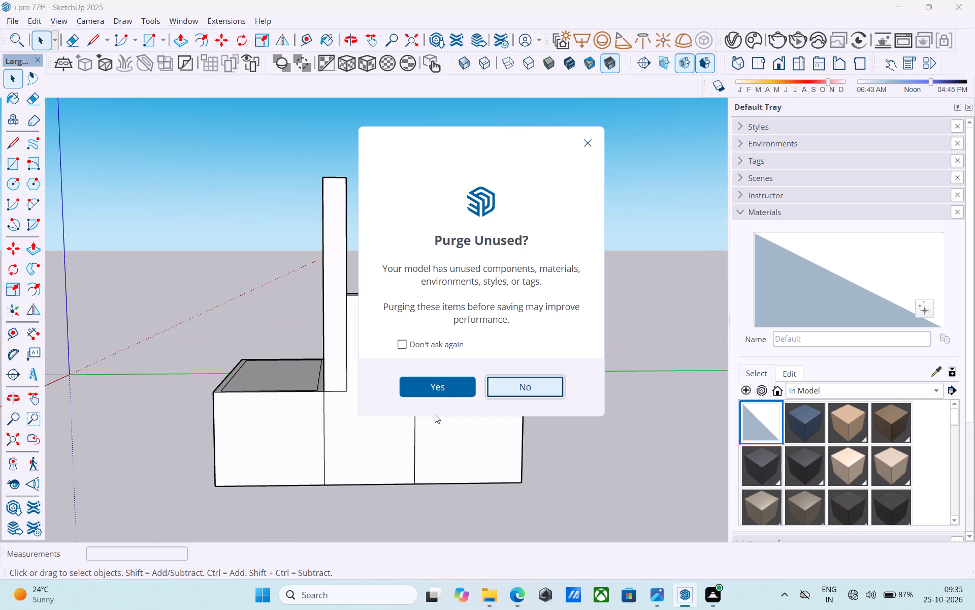
click(433, 386)
Select all the connected geometry of the block and make it a group.
scroll(430, 374, down, 5)
shift+middle_drag(428, 374, 427, 370)
scroll(427, 370, up, 1)
triple_click(426, 369)
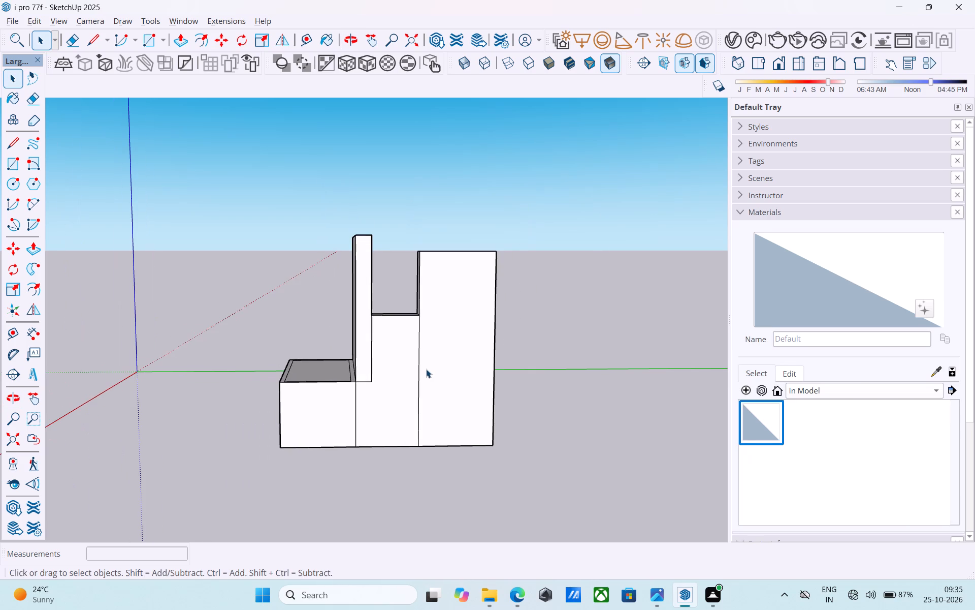
right_click(426, 369)
click(496, 208)
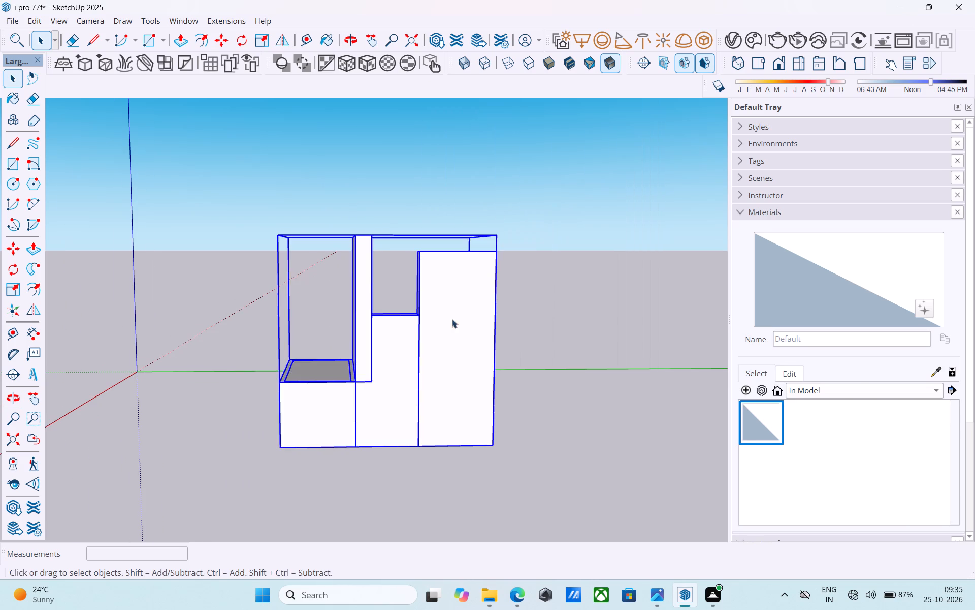
Open the group for editing and erase the full-height vertical seam line on the wide pillar's inner face.
double_click(430, 350)
middle_drag(438, 339, 399, 422)
scroll(419, 408, up, 3)
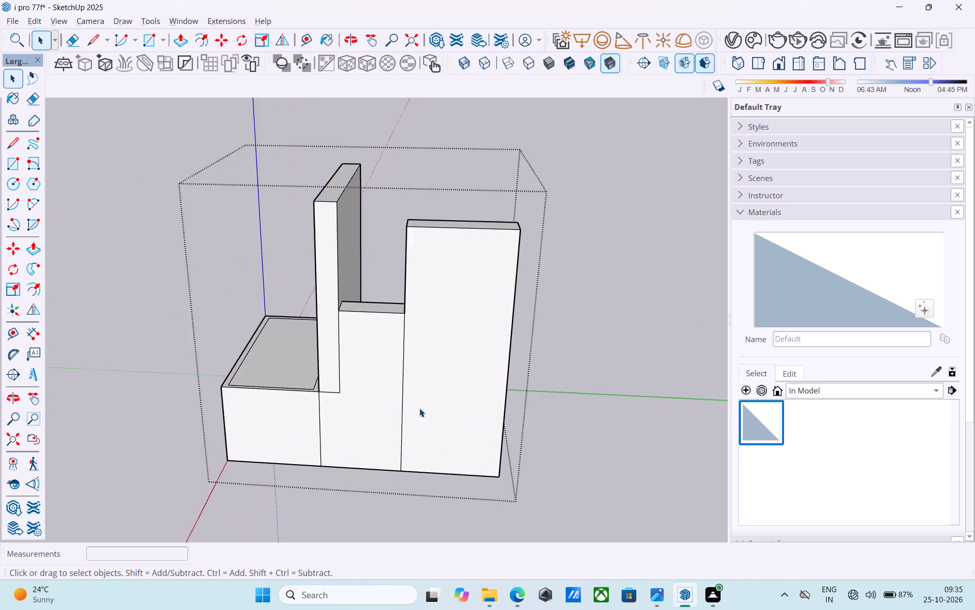
scroll(419, 408, up, 4)
scroll(419, 408, down, 3)
middle_drag(419, 409, 491, 300)
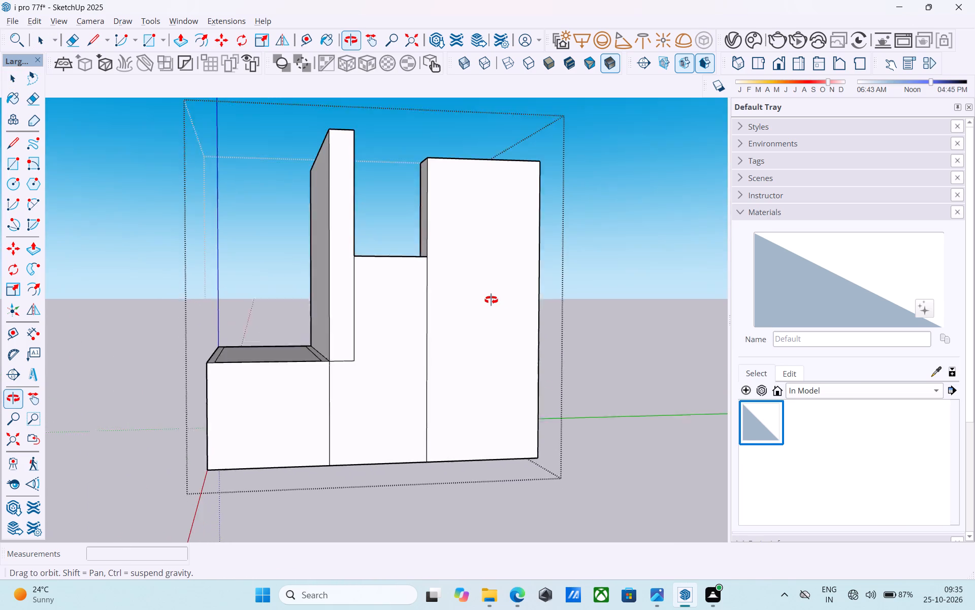
middle_drag(491, 300, 486, 405)
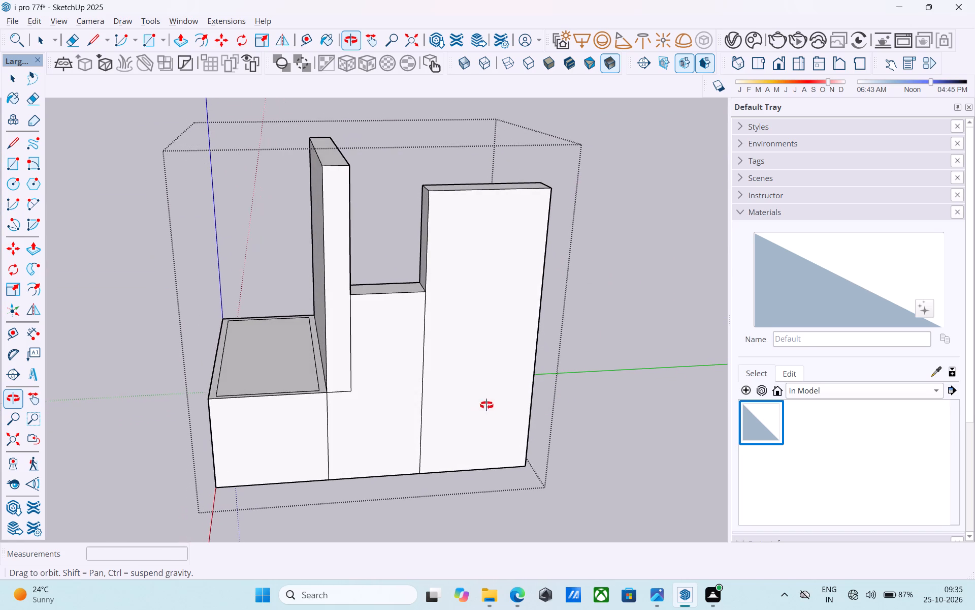
middle_drag(486, 405, 30, 439)
middle_drag(181, 367, 114, 365)
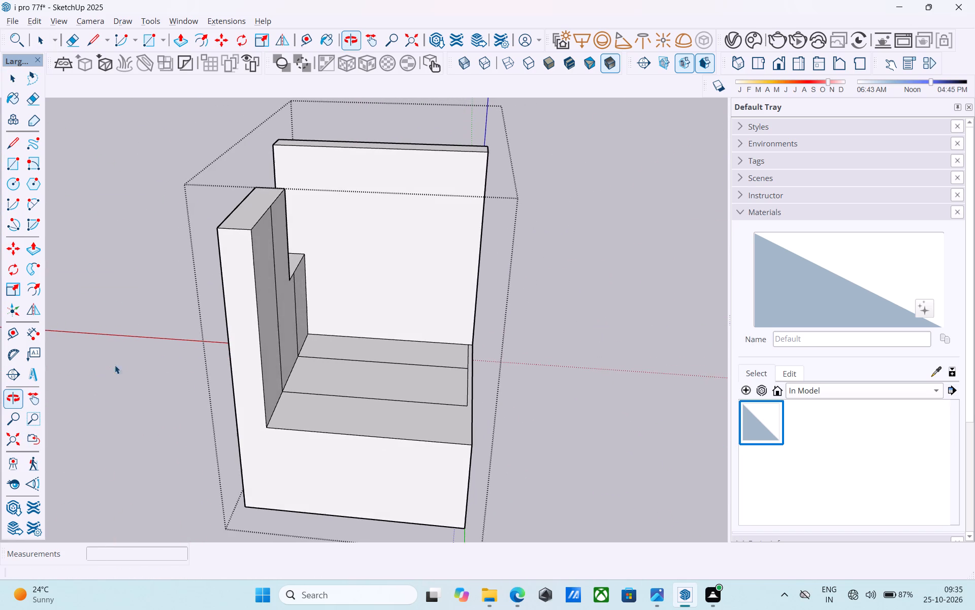
scroll(281, 316, up, 1)
middle_drag(274, 315, 261, 315)
key(e)
drag(270, 317, 274, 318)
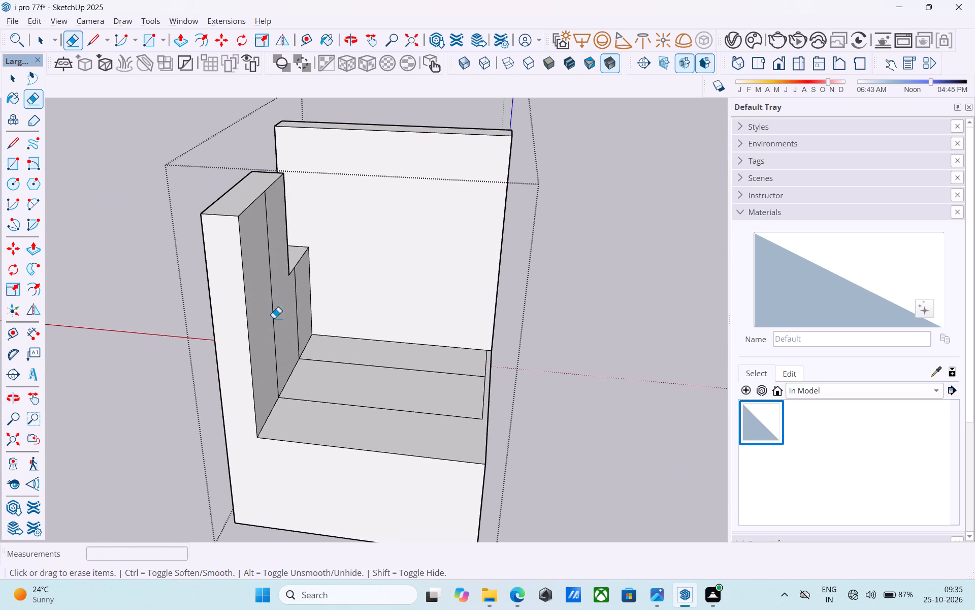
drag(274, 318, 286, 317)
key(space)
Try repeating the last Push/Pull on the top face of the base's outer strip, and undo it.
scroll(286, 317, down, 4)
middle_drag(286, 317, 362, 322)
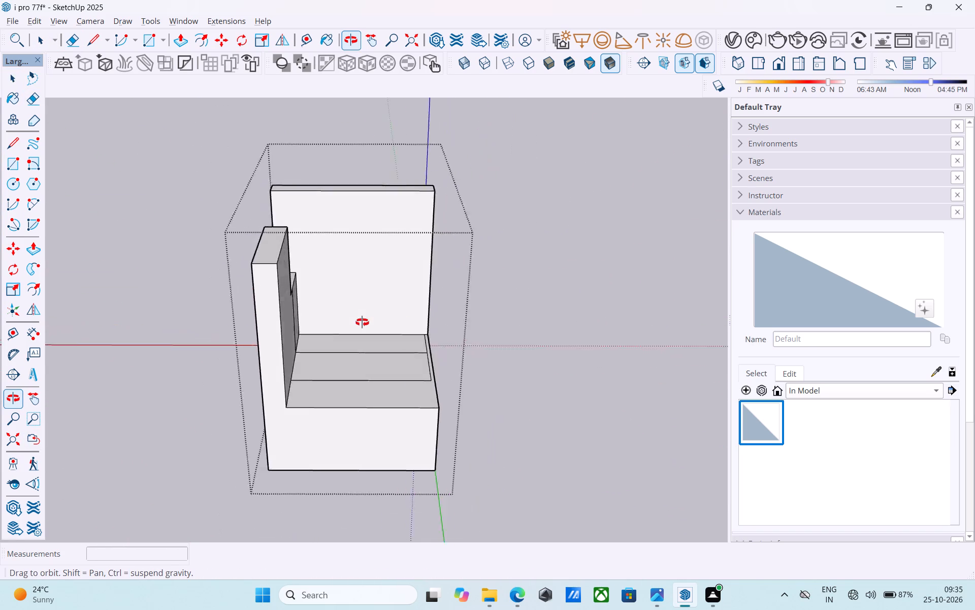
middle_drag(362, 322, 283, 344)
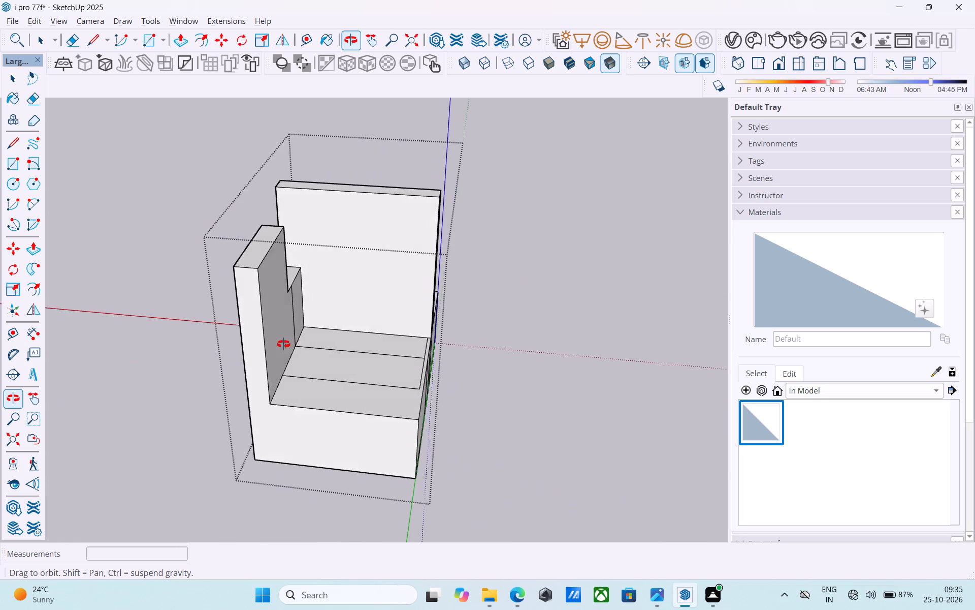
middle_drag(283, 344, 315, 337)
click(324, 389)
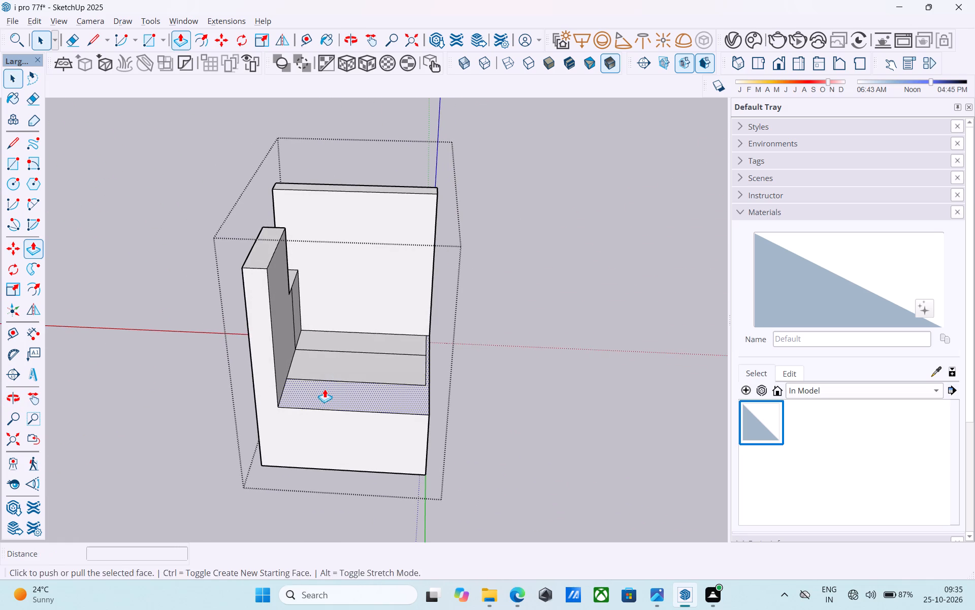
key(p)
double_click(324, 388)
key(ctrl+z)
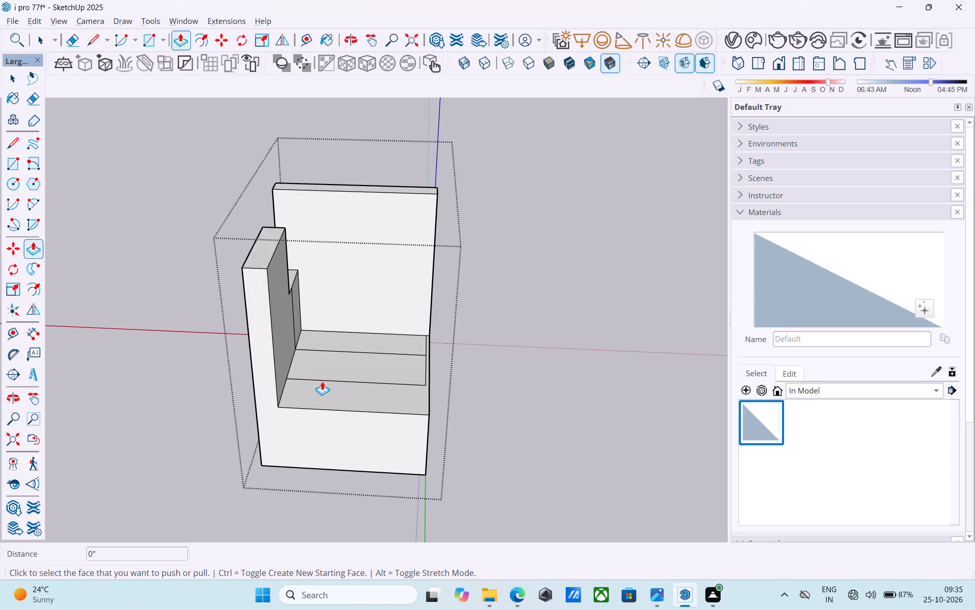
Push/Pull the top face of the base's outer strip up 20' 6" to the wide pillar's top.
click(322, 381)
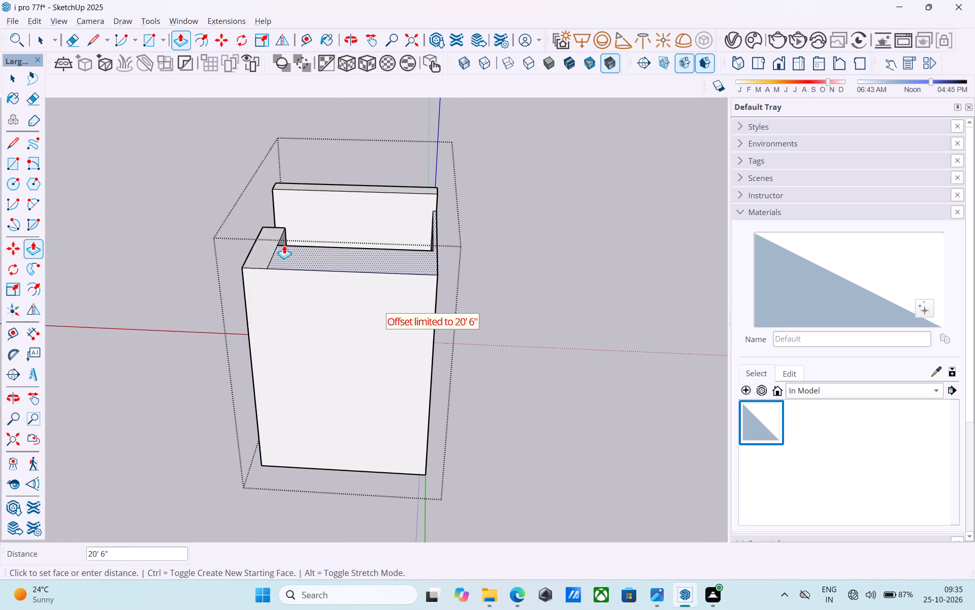
click(278, 245)
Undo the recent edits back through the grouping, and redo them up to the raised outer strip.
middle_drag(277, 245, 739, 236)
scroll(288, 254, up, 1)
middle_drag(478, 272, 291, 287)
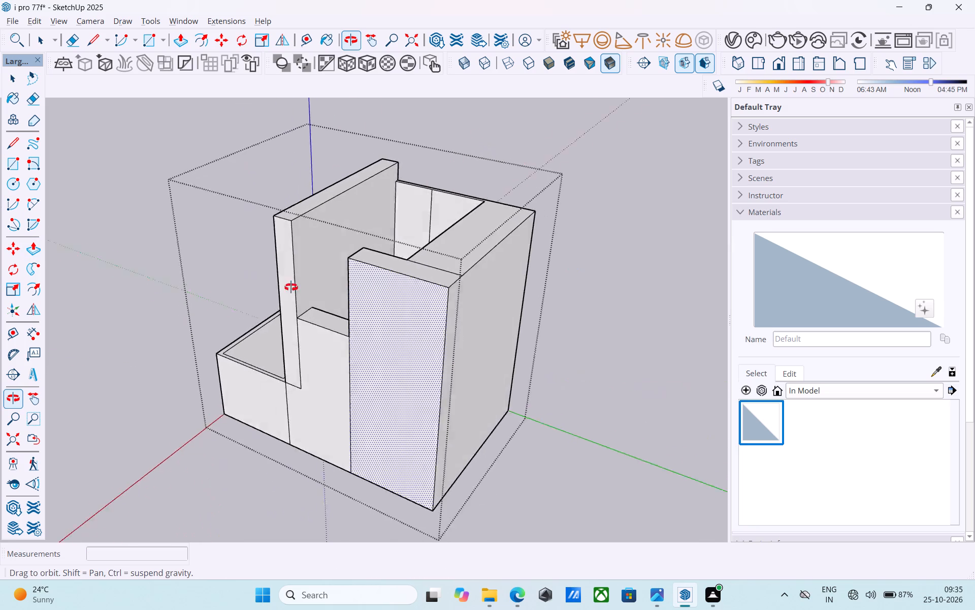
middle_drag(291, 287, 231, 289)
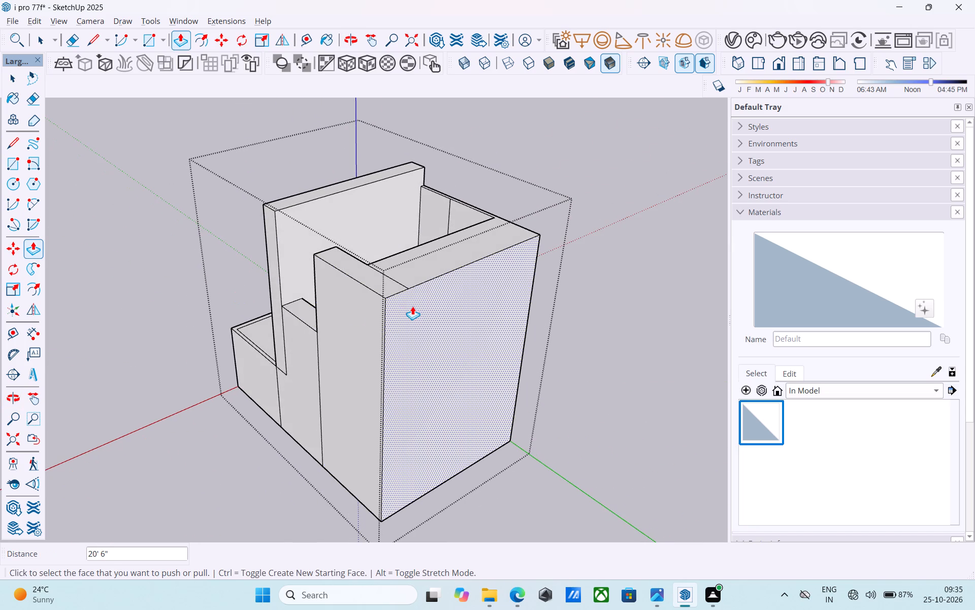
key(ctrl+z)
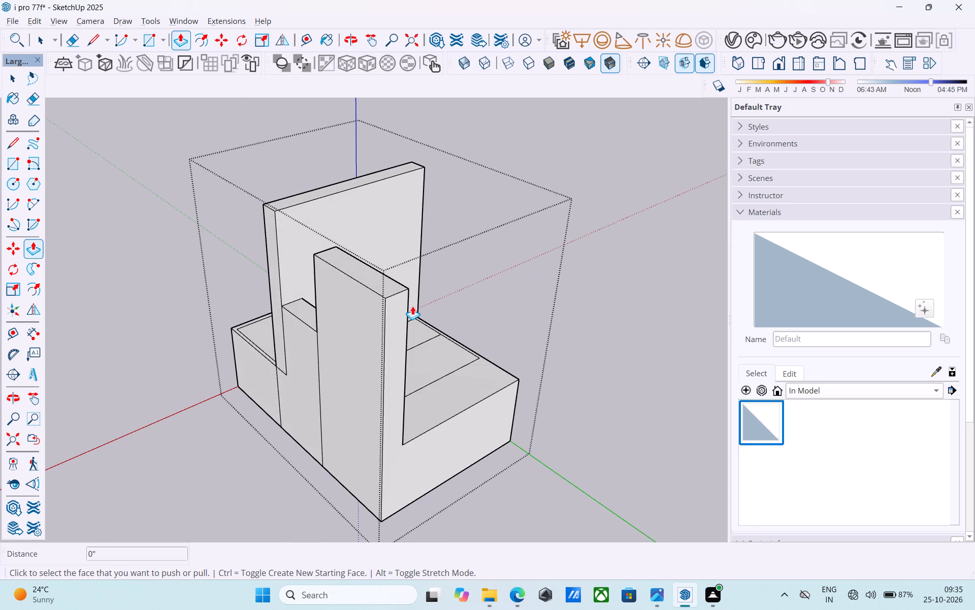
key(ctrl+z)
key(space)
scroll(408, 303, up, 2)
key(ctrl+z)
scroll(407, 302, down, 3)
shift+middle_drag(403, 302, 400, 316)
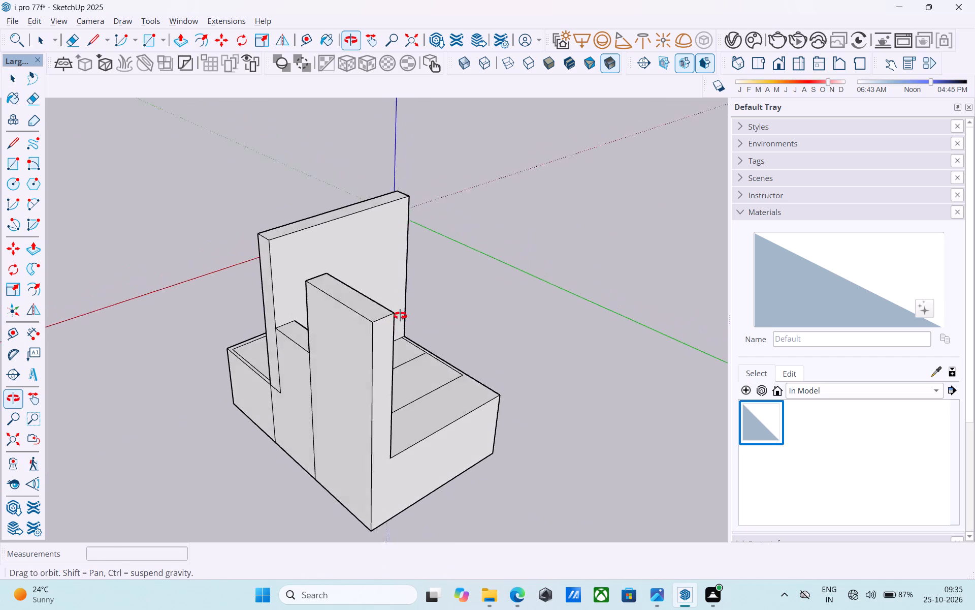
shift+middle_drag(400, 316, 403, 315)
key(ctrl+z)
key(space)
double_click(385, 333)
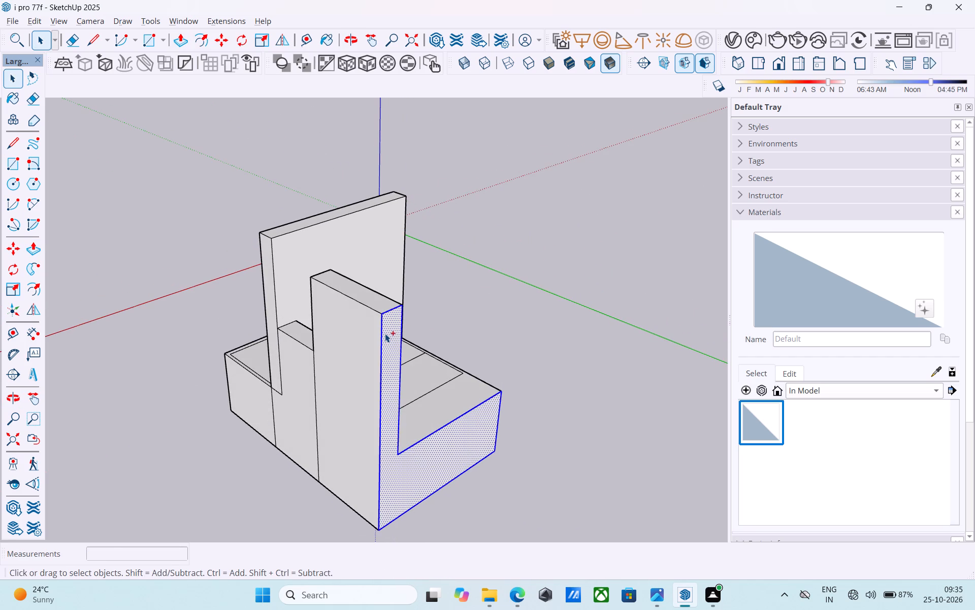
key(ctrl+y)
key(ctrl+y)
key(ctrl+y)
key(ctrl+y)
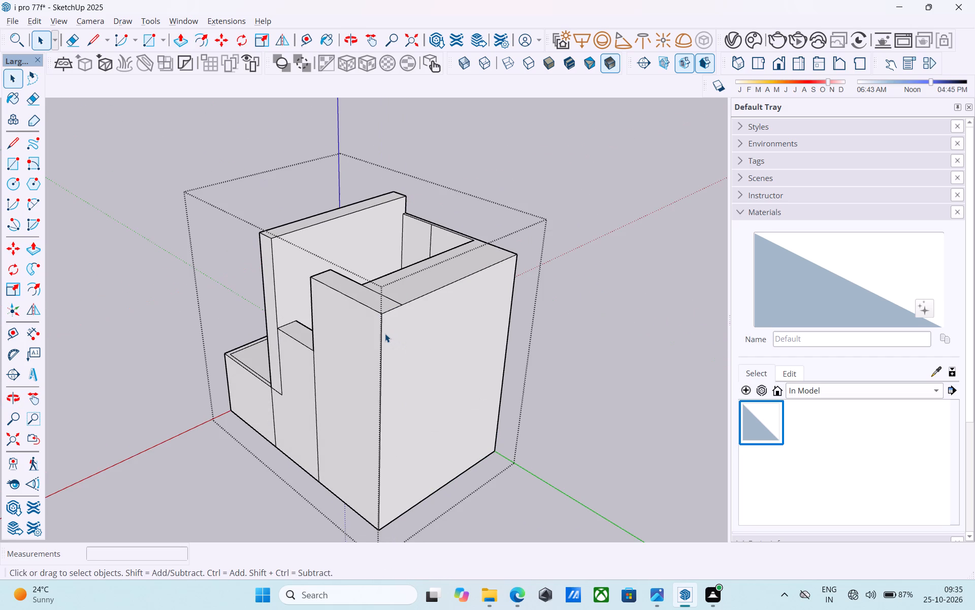
Examine the raised outer wall, wide pillar and tall slab from several sides.
key(space)
scroll(385, 333, up, 4)
key(e)
middle_drag(388, 325, 555, 285)
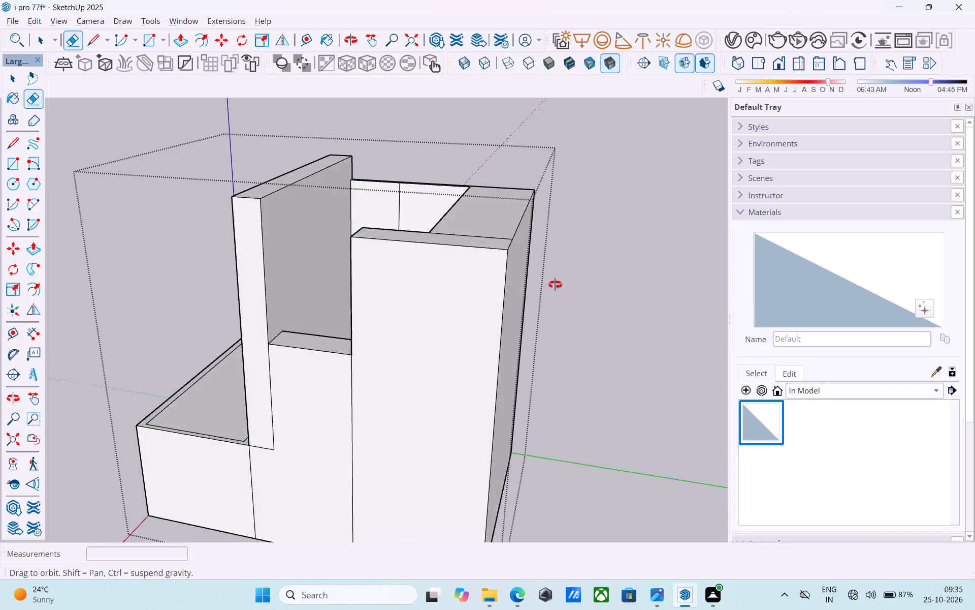
middle_drag(555, 285, 628, 290)
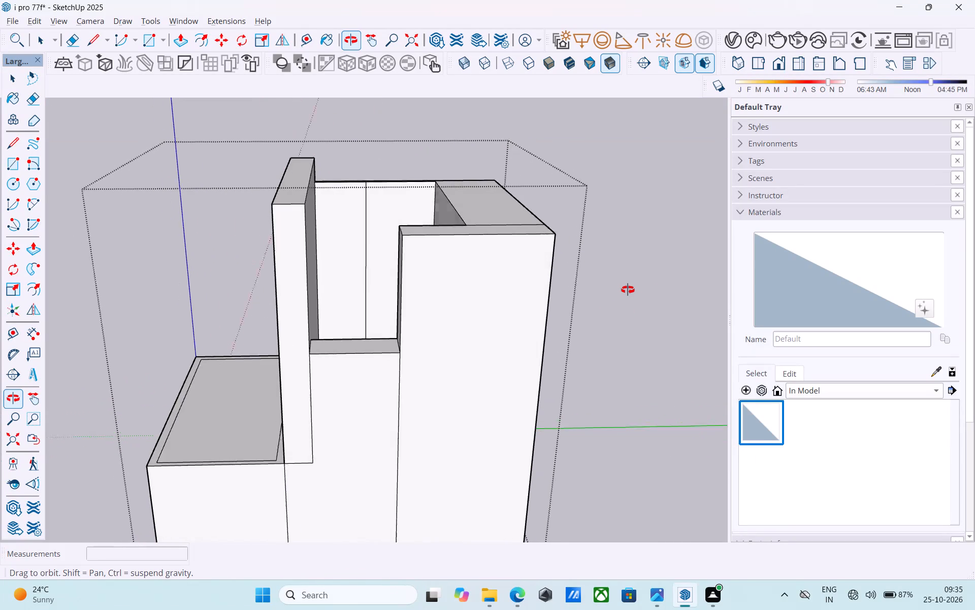
middle_drag(628, 290, 782, 287)
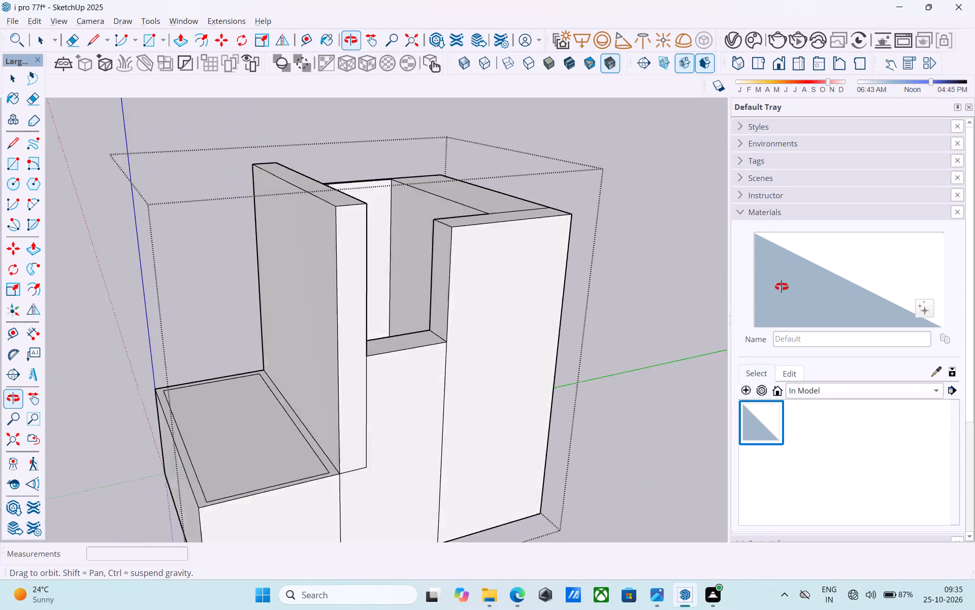
middle_drag(782, 287, 245, 316)
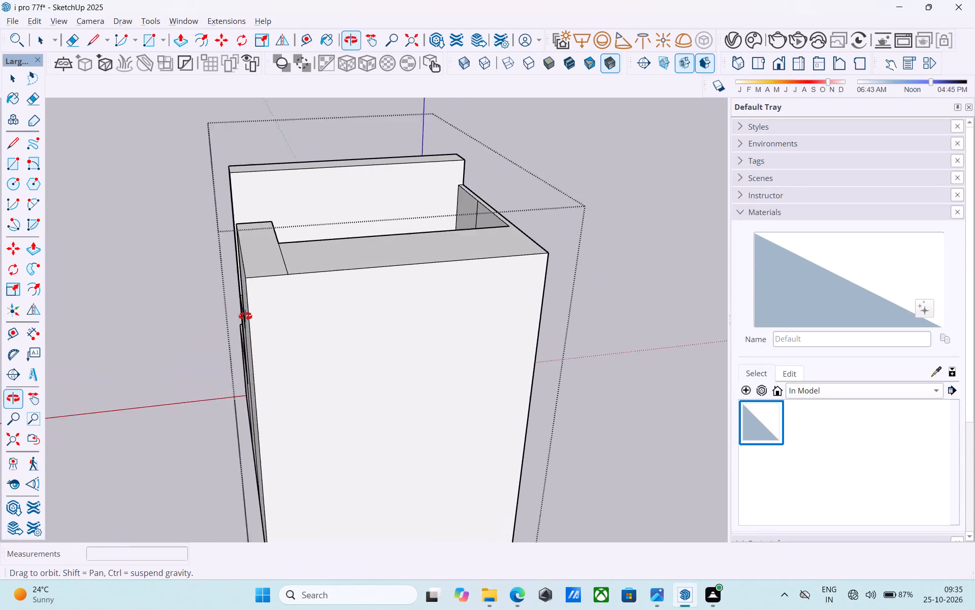
middle_drag(245, 316, 307, 316)
scroll(320, 309, up, 4)
key(space)
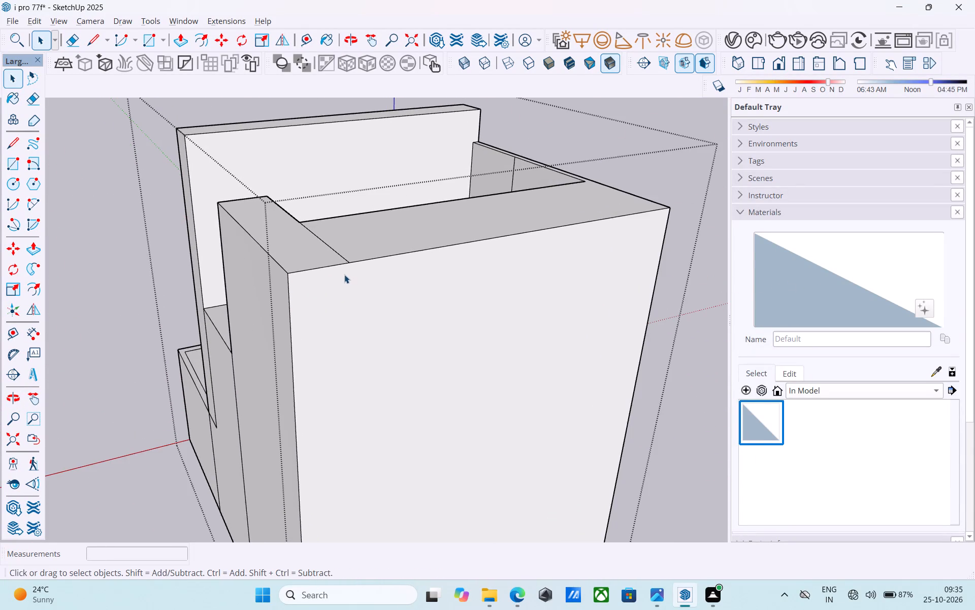
scroll(345, 274, down, 4)
middle_drag(345, 274, 451, 177)
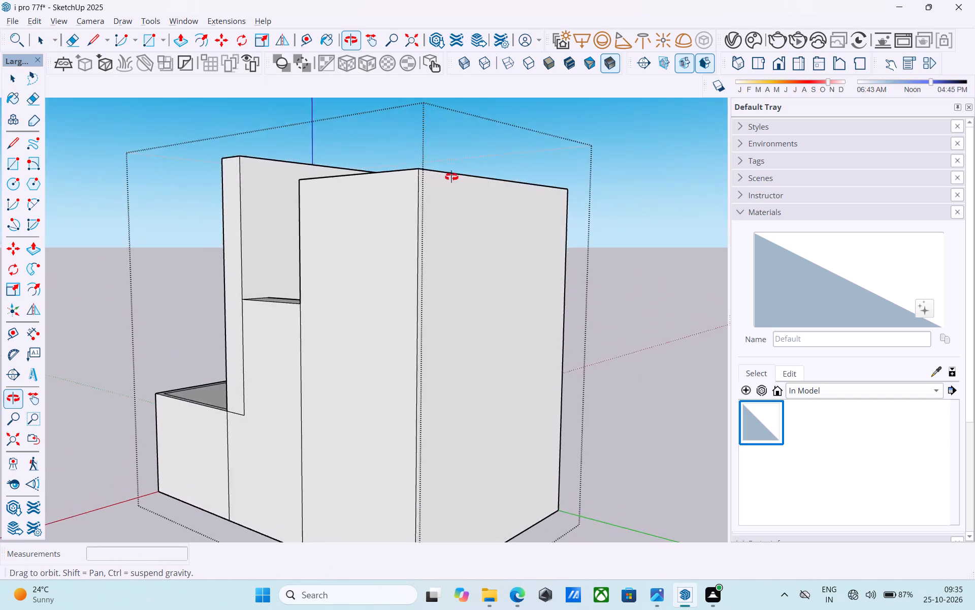
middle_drag(451, 177, 462, 234)
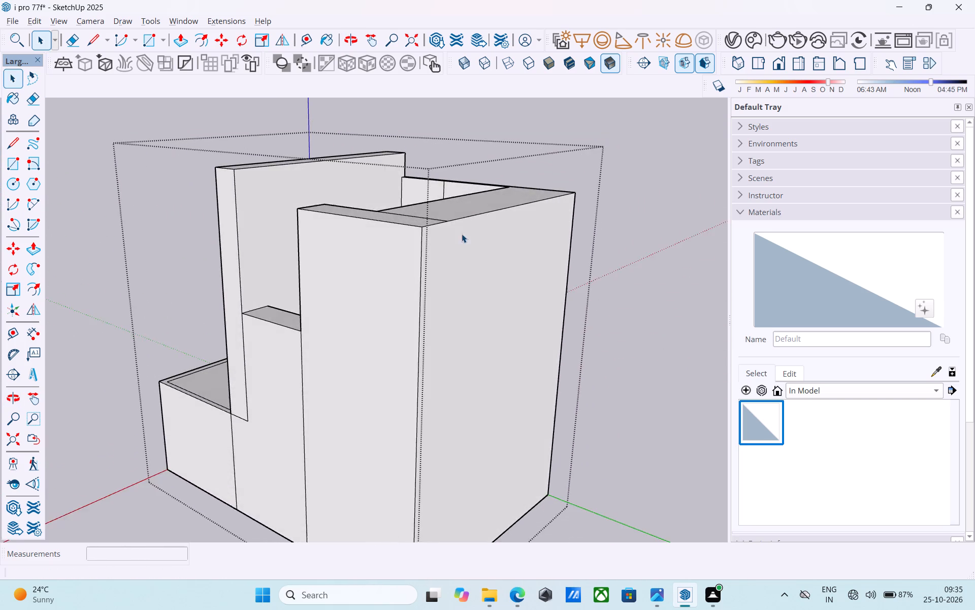
Push/Pull the tall slab's top face up by 1'.
scroll(287, 183, up, 3)
middle_drag(254, 172, 320, 249)
click(248, 216)
key(p)
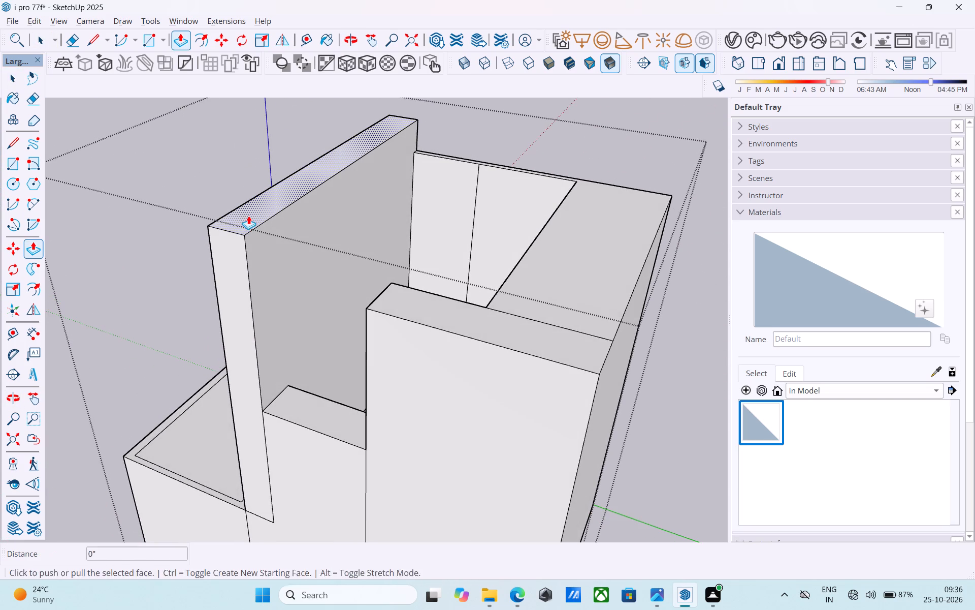
click(248, 216)
text(1')
key(Return)
key(space)
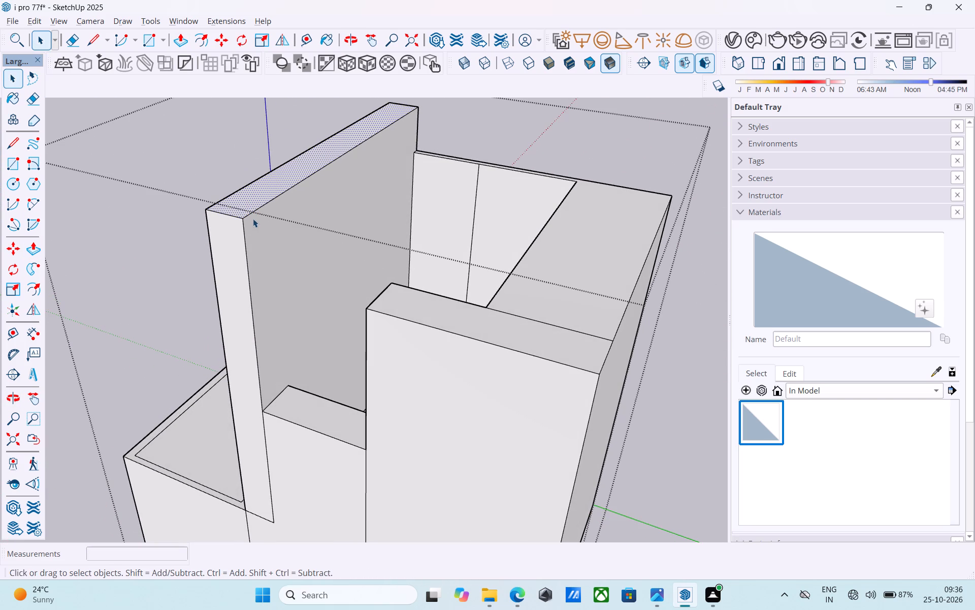
Copy the tall slab's inner top edge 2' 6" down its inner face.
click(250, 215)
text(,m)
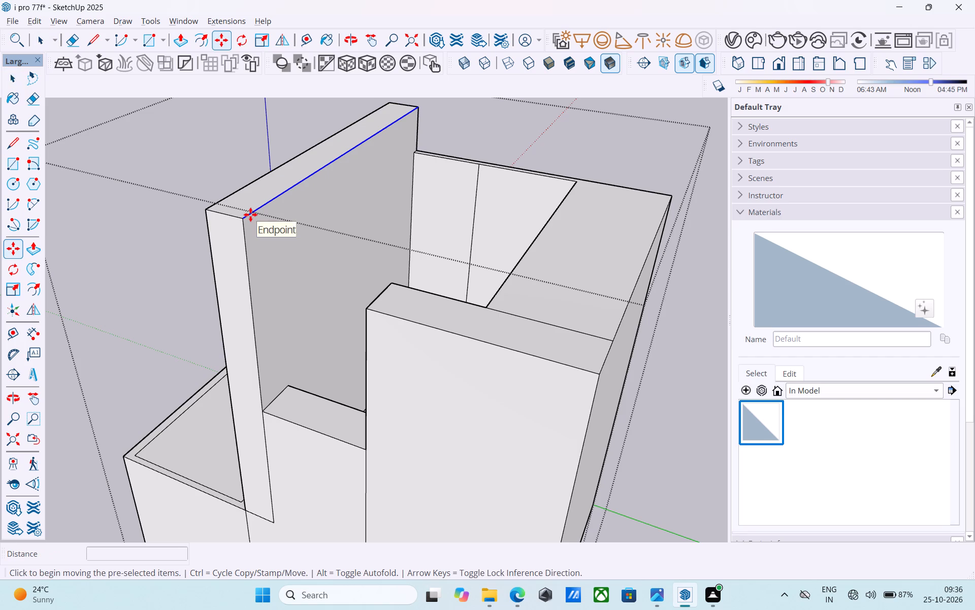
click(242, 218)
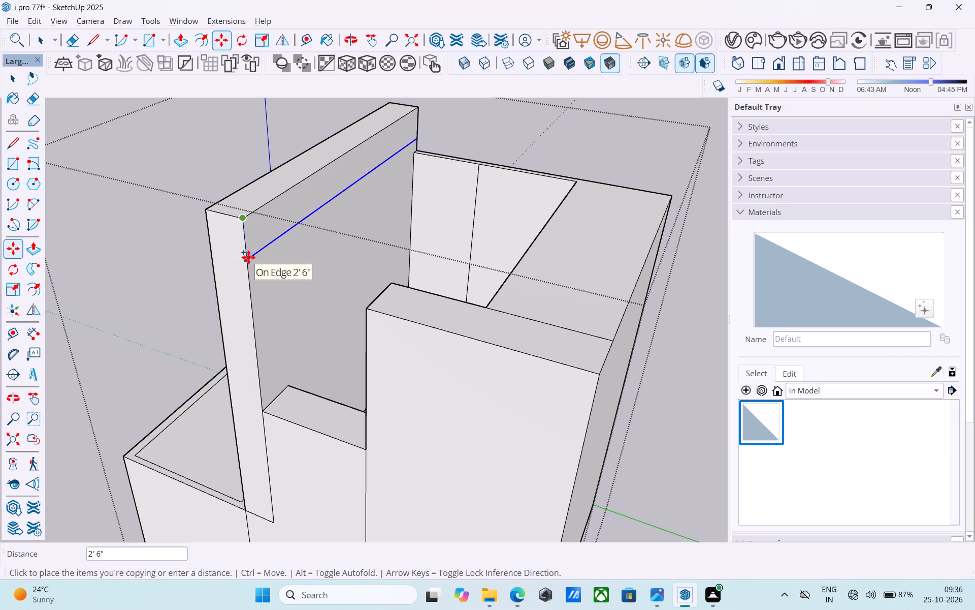
key(Return)
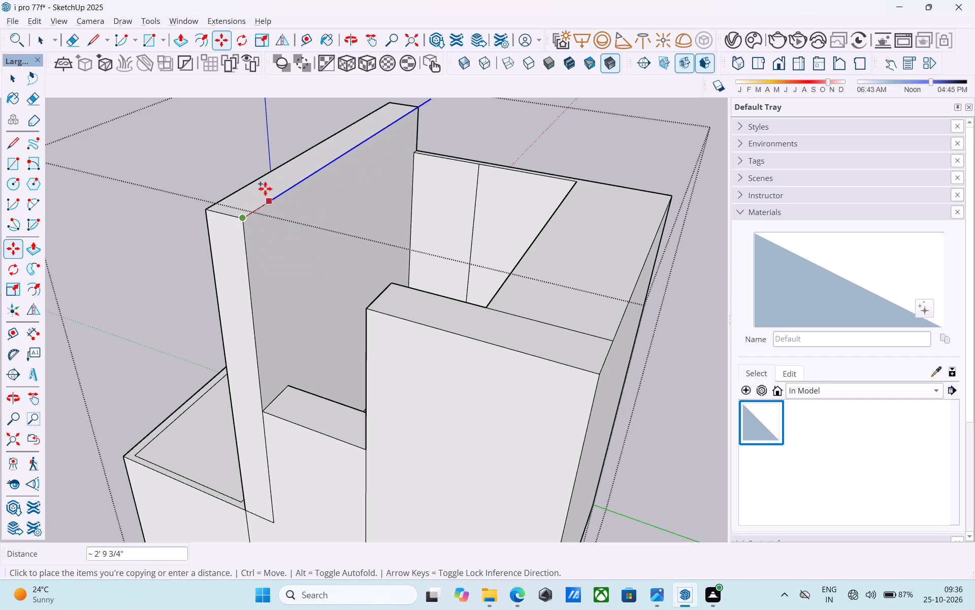
click(248, 256)
key(space)
Push/Pull the upper strip of the slab's inner face out 19' 6" as a roof over the block, flush with the outer wall.
click(256, 234)
key(p)
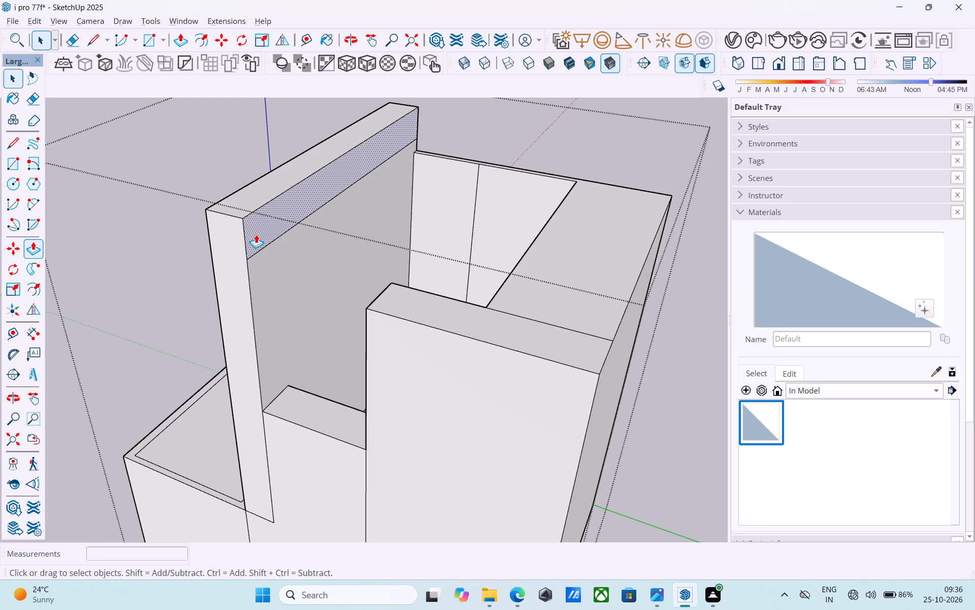
click(256, 234)
middle_drag(447, 283, 531, 129)
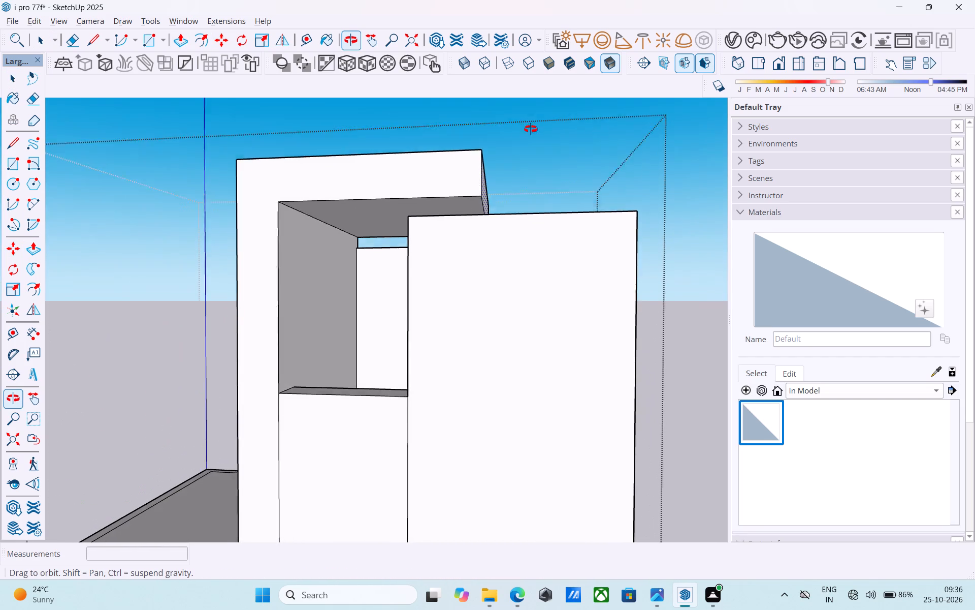
middle_drag(531, 129, 544, 148)
scroll(622, 200, down, 3)
middle_drag(623, 206, 447, 257)
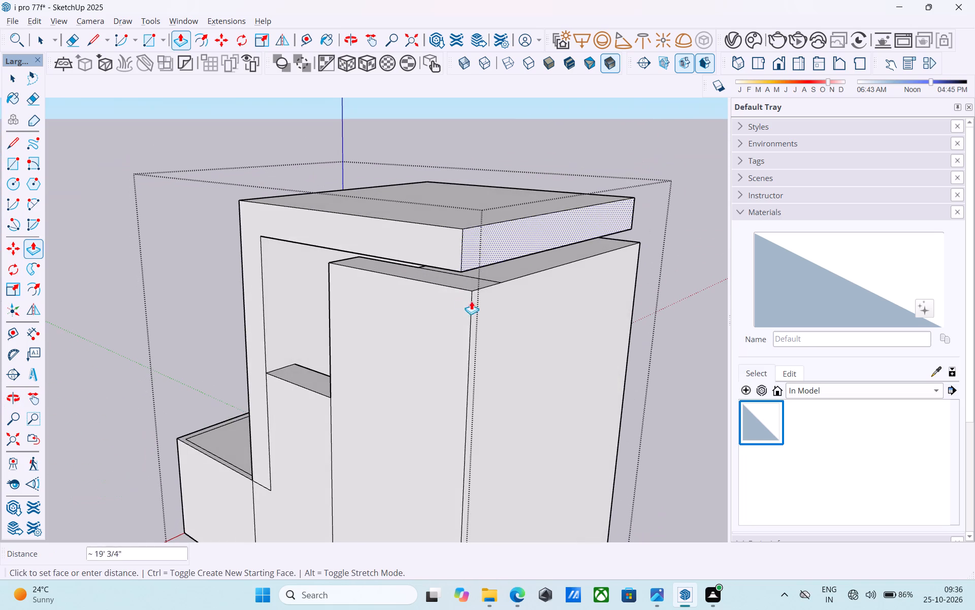
click(486, 292)
Examine the new roof slab and the opening beneath it from the front and above.
scroll(485, 293, down, 6)
middle_drag(484, 293, 687, 212)
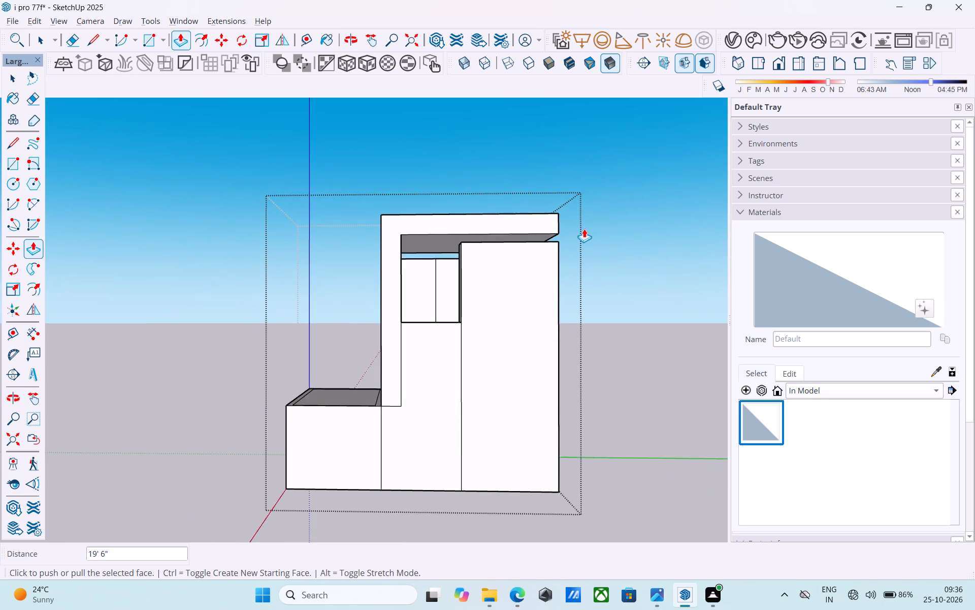
scroll(583, 229, down, 4)
middle_drag(580, 231, 577, 249)
scroll(577, 249, up, 5)
middle_drag(485, 260, 476, 274)
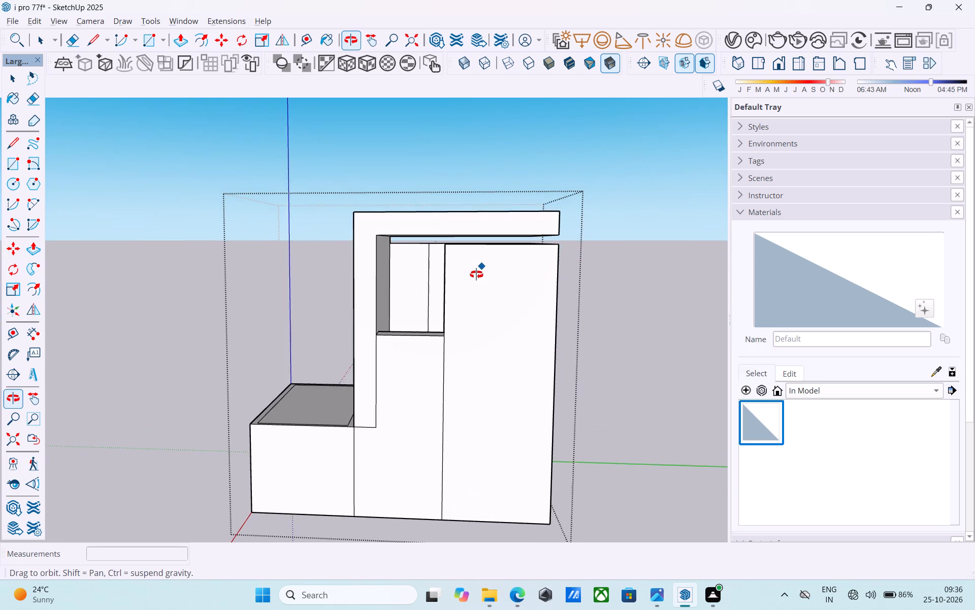
middle_drag(476, 274, 462, 360)
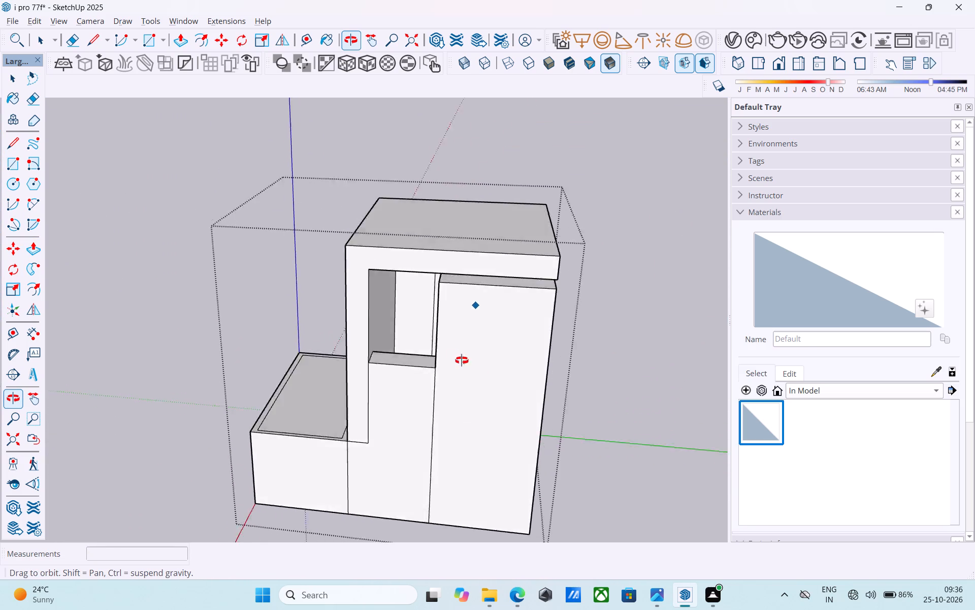
middle_drag(462, 360, 429, 426)
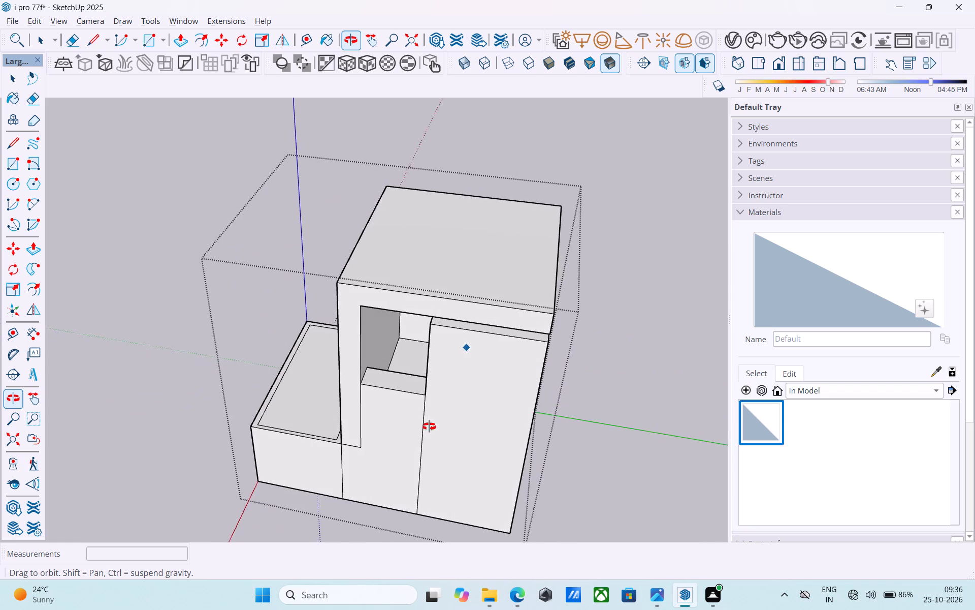
middle_drag(429, 426, 376, 376)
scroll(378, 379, up, 5)
Thicken the raised outer wall by pulling its inner face in stages toward the tall slab, ending with about 6' 5 1/4".
middle_drag(360, 345, 218, 318)
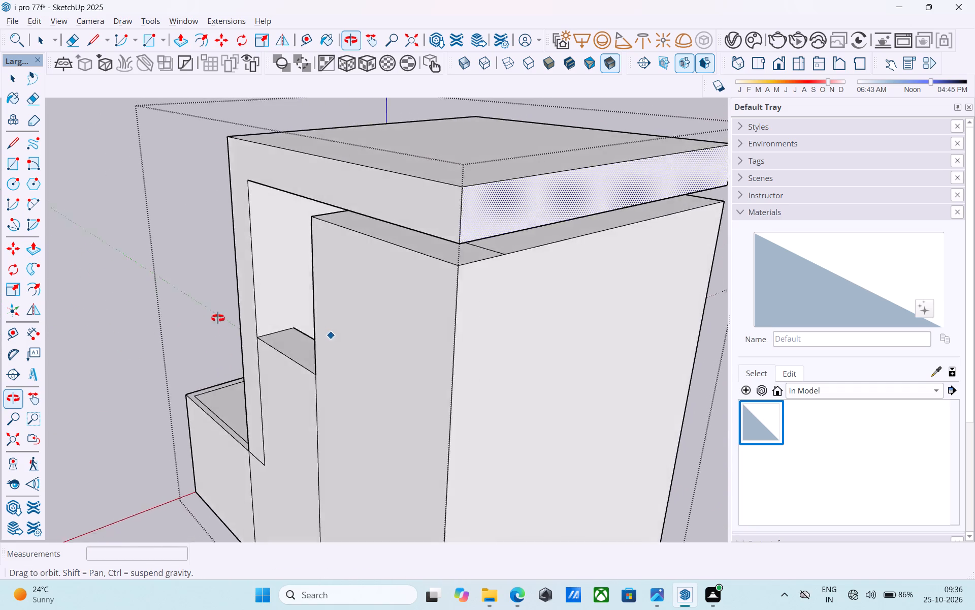
middle_drag(218, 318, 600, 290)
scroll(618, 297, up, 2)
key(space)
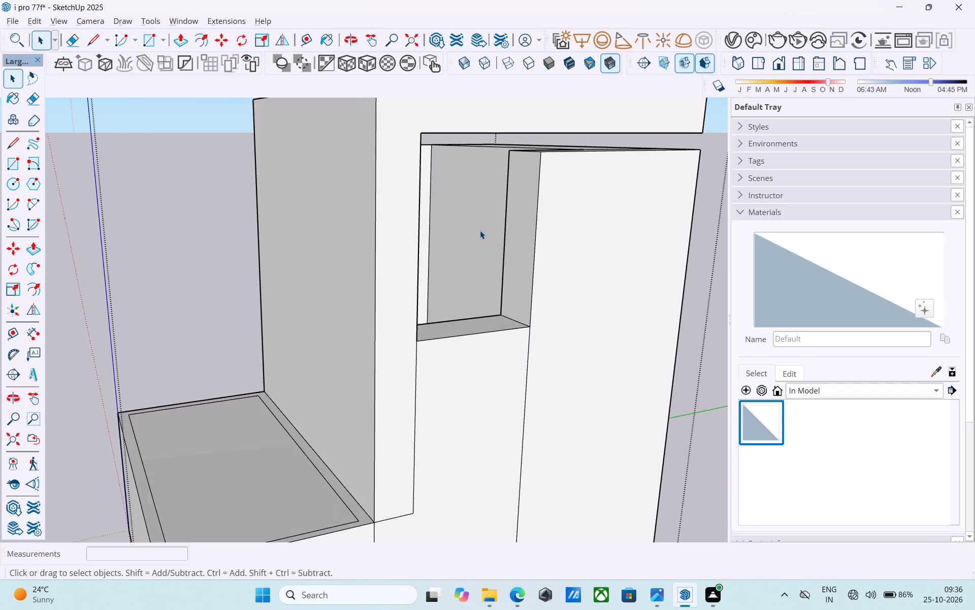
click(480, 230)
key(p)
click(480, 230)
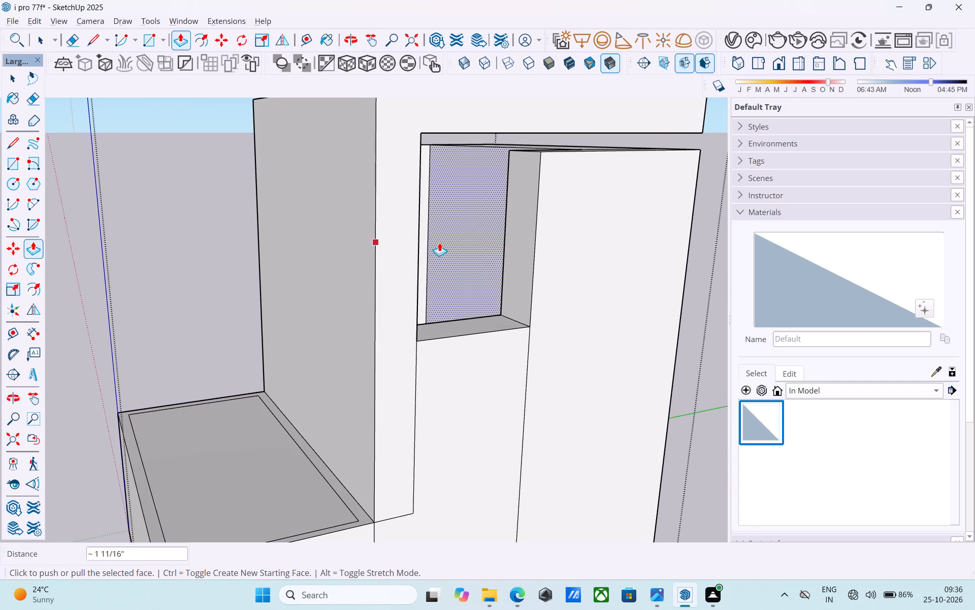
click(471, 231)
click(472, 229)
click(439, 228)
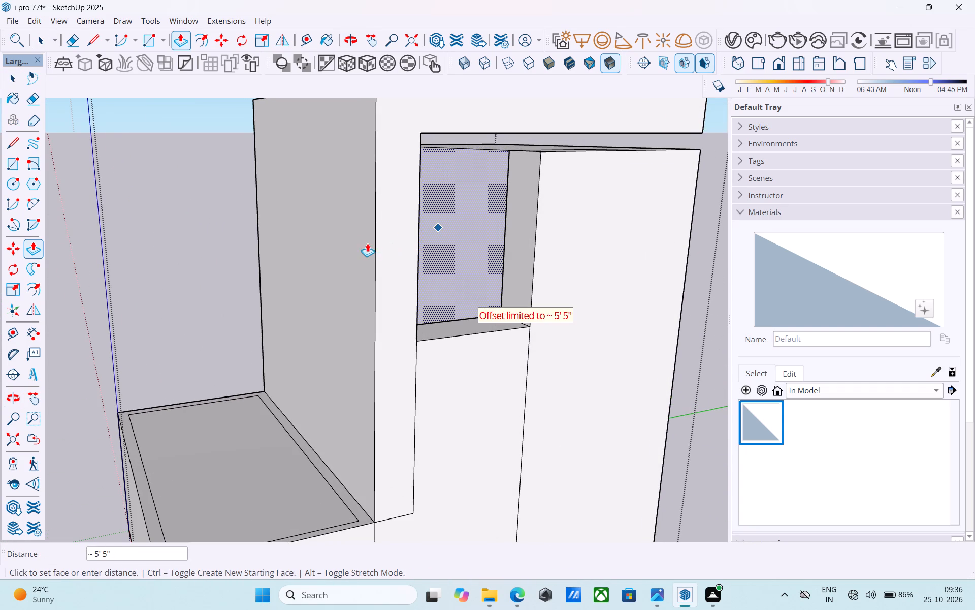
click(317, 245)
click(454, 224)
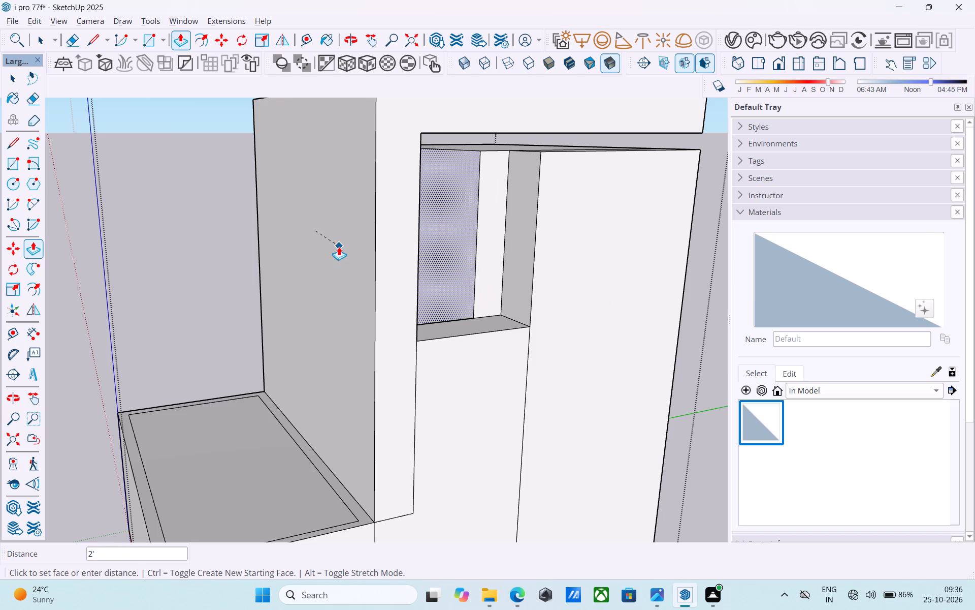
click(339, 247)
scroll(458, 228, up, 1)
middle_drag(453, 228, 402, 234)
click(368, 231)
middle_drag(352, 233, 280, 229)
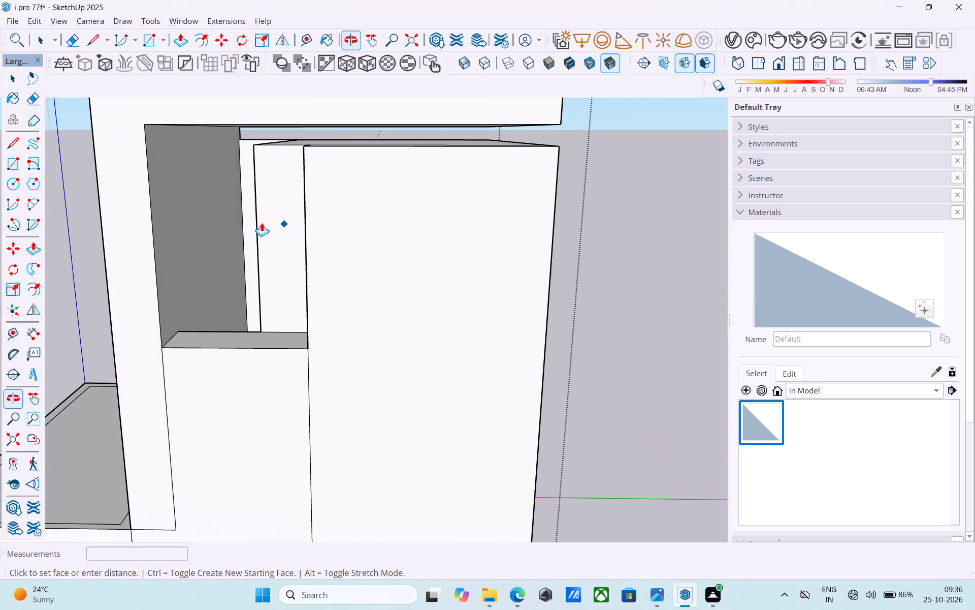
click(175, 197)
Push/Pull the top face behind the wide pillar up about 1' to meet the underside of the roof.
middle_drag(417, 194, 271, 218)
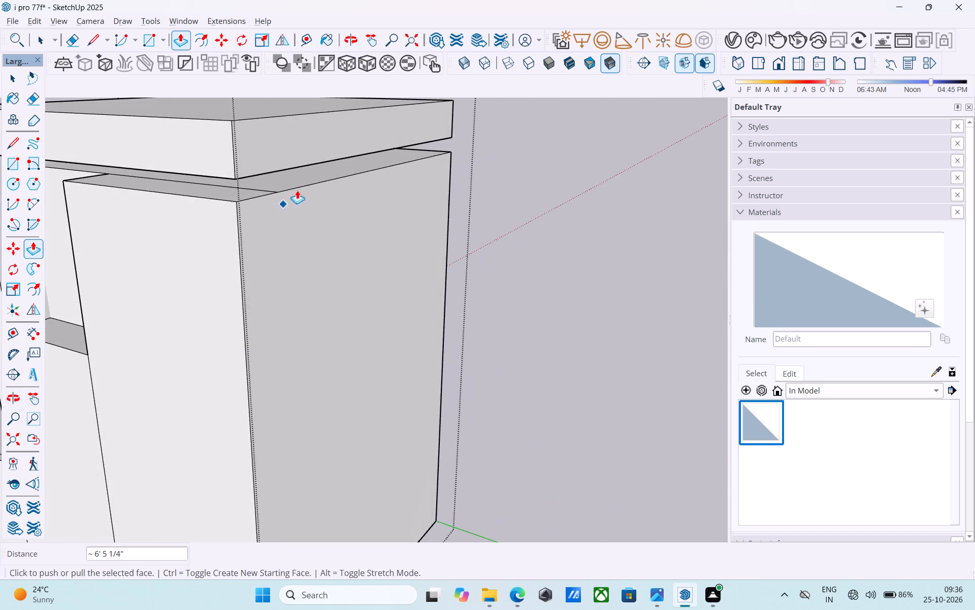
scroll(310, 175, up, 3)
key(space)
click(310, 173)
key(p)
click(309, 173)
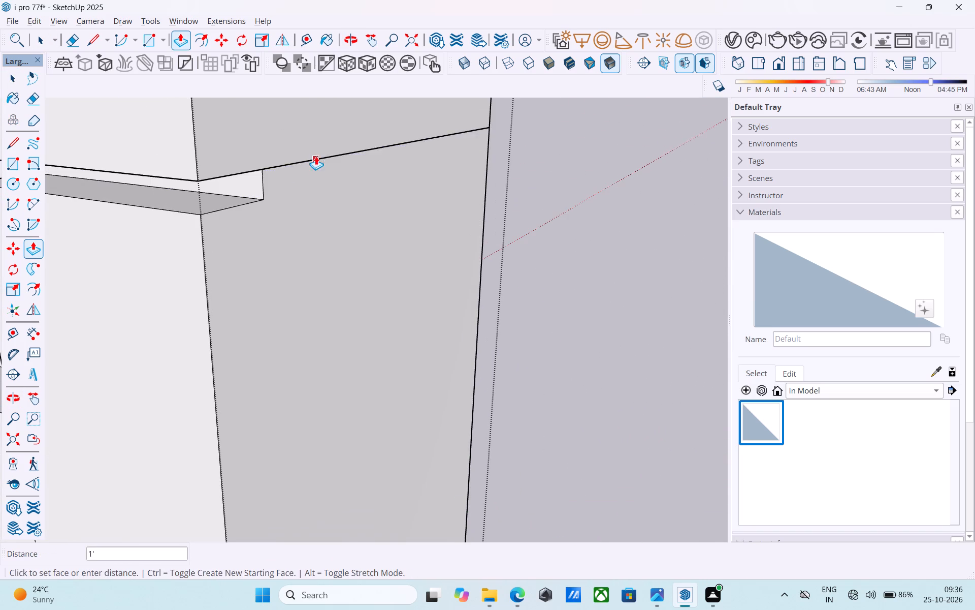
click(319, 149)
scroll(316, 157, up, 8)
click(316, 157)
click(319, 138)
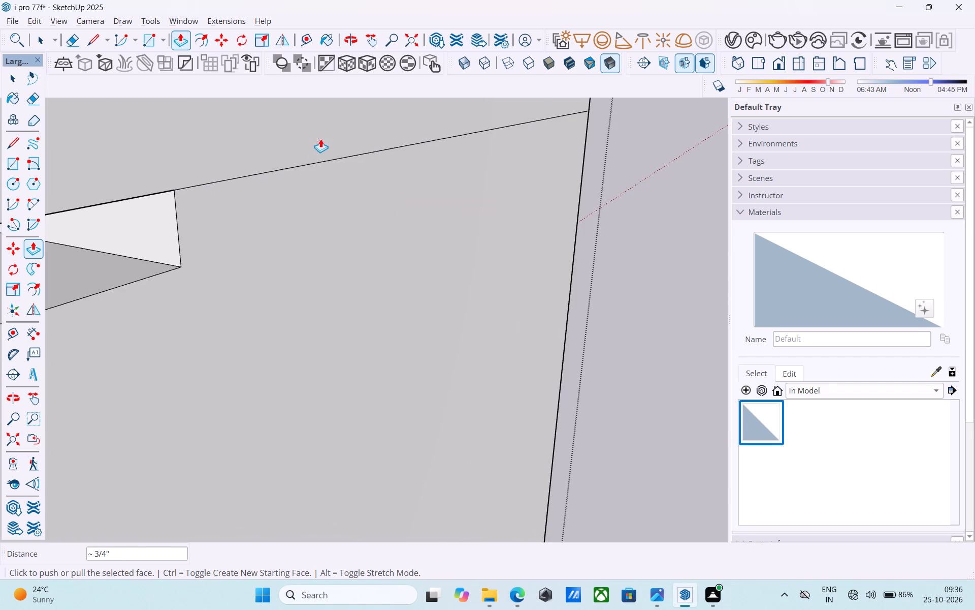
Erase the short vertical edge under the roof between the opening's back face and the strip above the pillar.
scroll(324, 145, down, 16)
middle_drag(351, 184, 457, 140)
scroll(459, 140, down, 5)
middle_drag(412, 195, 487, 180)
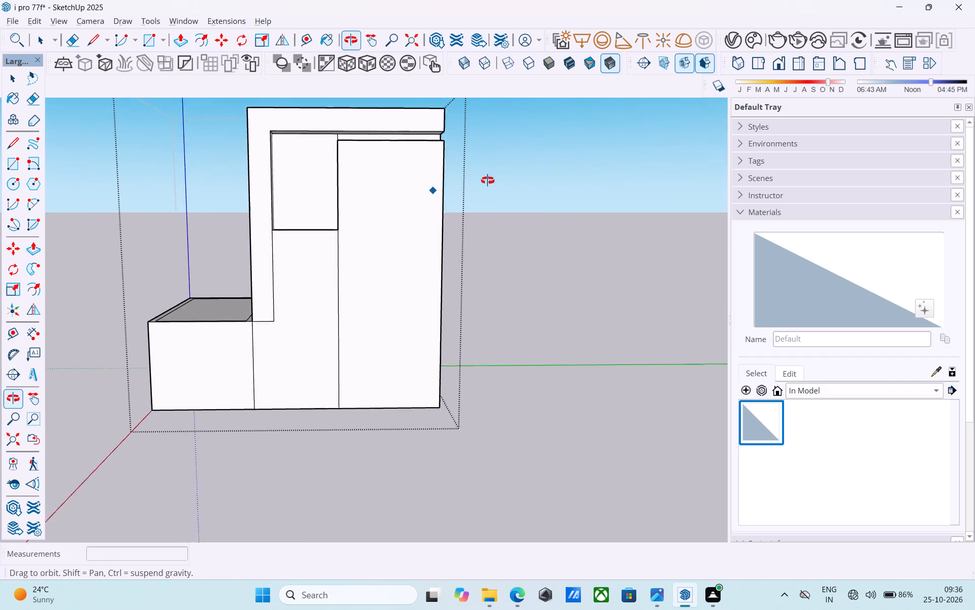
middle_drag(487, 180, 495, 180)
middle_drag(401, 251, 434, 300)
scroll(401, 174, up, 1)
middle_drag(397, 168, 388, 142)
scroll(360, 124, up, 1)
middle_click(358, 121)
scroll(354, 118, up, 7)
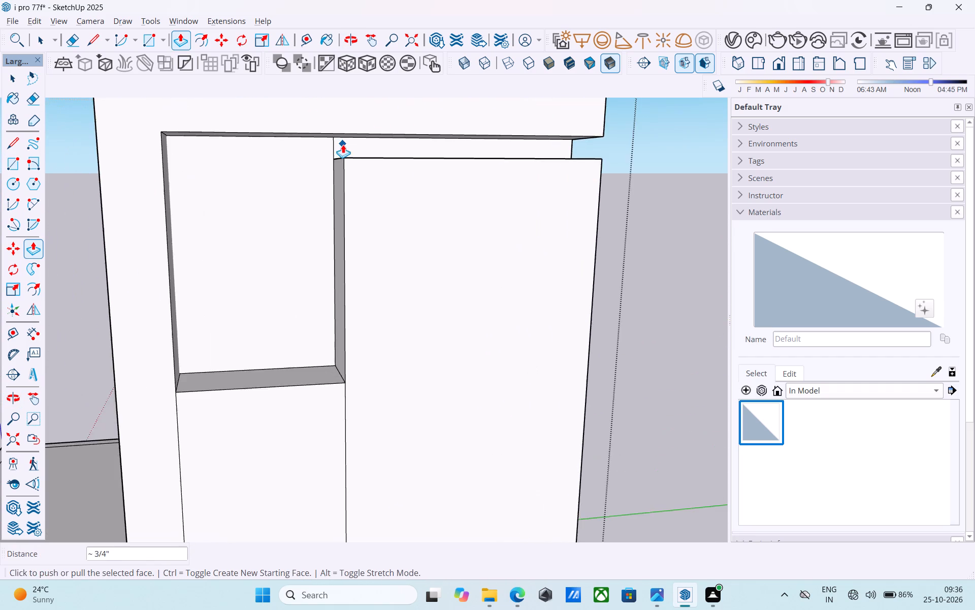
key(e)
scroll(342, 144, up, 3)
drag(335, 145, 327, 148)
key(space)
Offset the outline of the wide pillar's front face inward by 2'.
scroll(330, 148, down, 16)
middle_drag(340, 185, 341, 198)
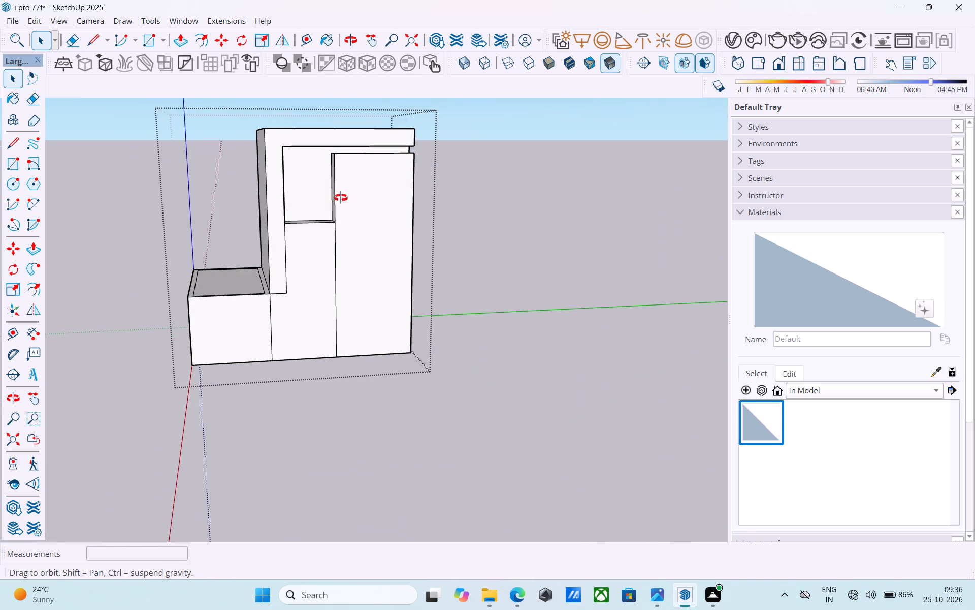
middle_drag(341, 198, 341, 207)
middle_drag(364, 237, 379, 230)
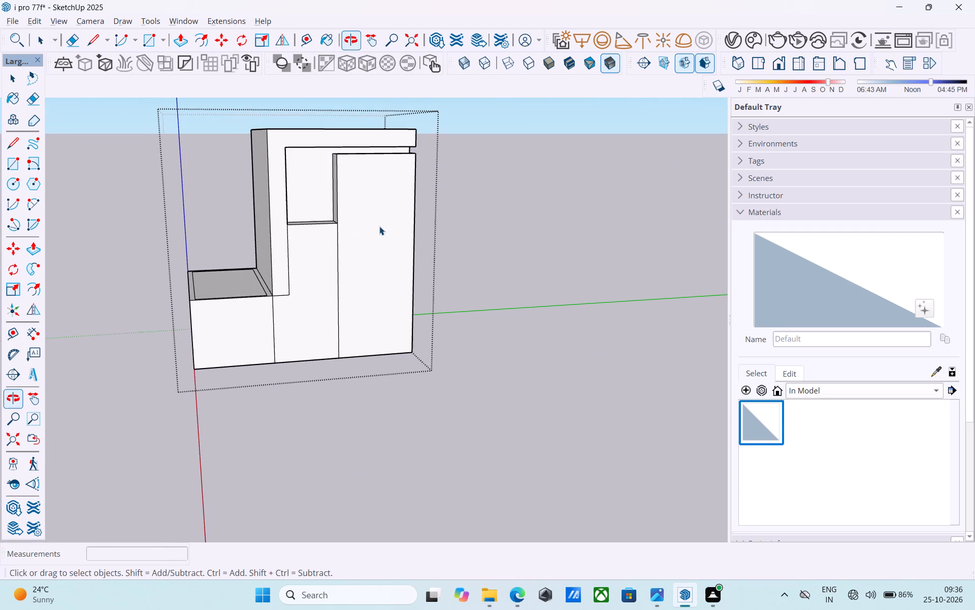
middle_click(375, 216)
click(401, 232)
scroll(400, 232, up, 1)
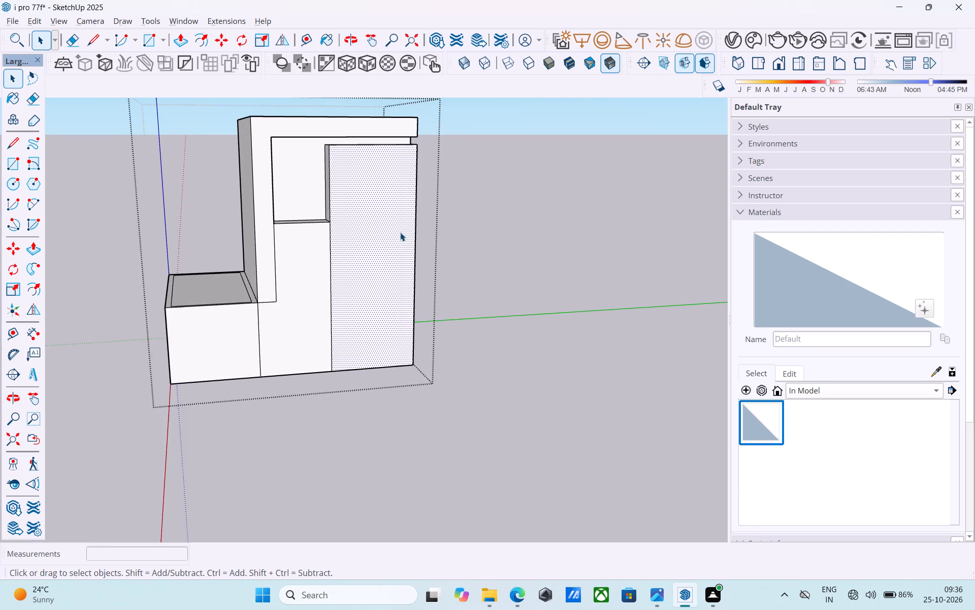
scroll(402, 233, up, 1)
key(f)
click(402, 233)
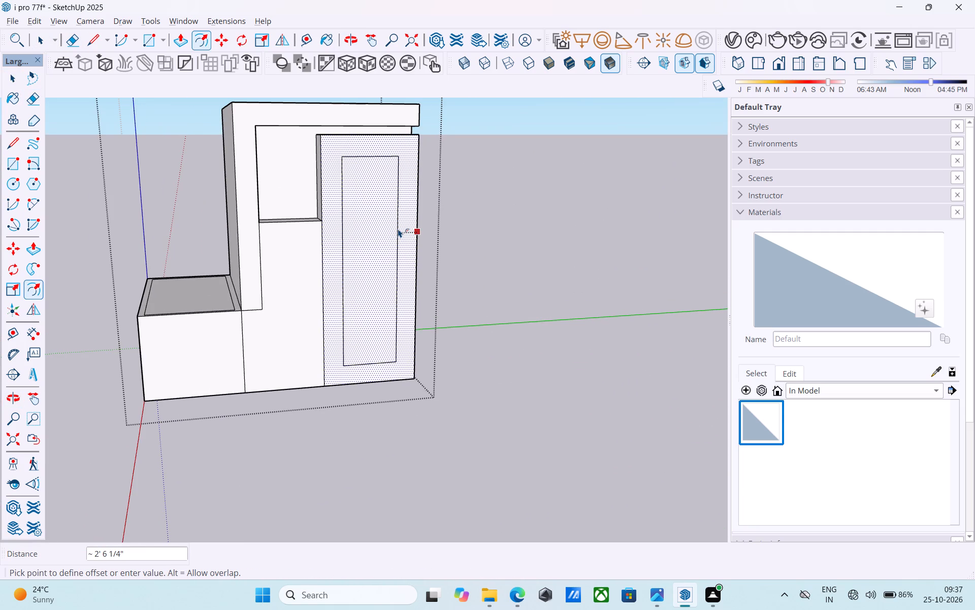
text(2')
key(Return)
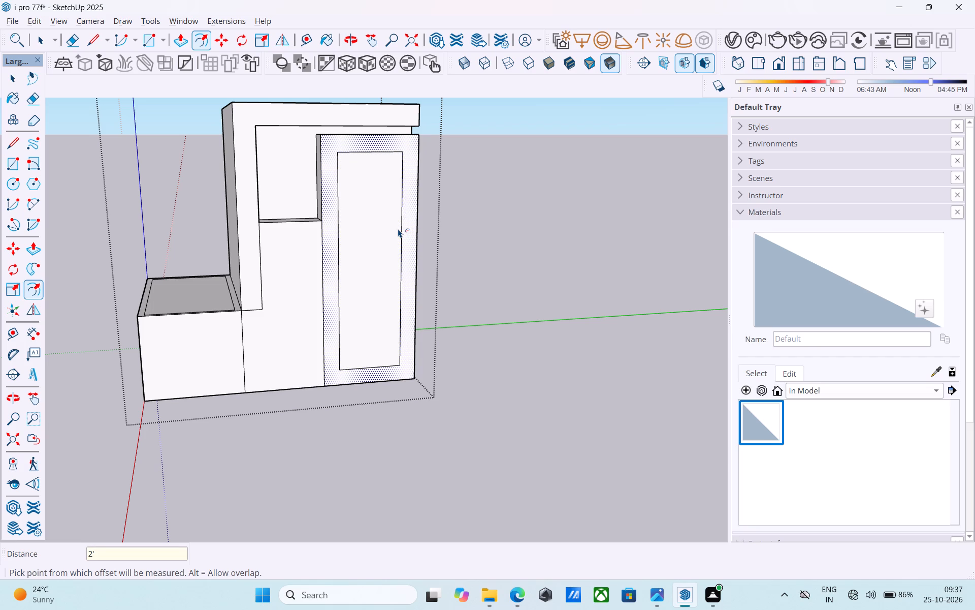
key(space)
Copy the top edge of the pillar's inset outline 1' 6" downward.
middle_drag(388, 231, 374, 248)
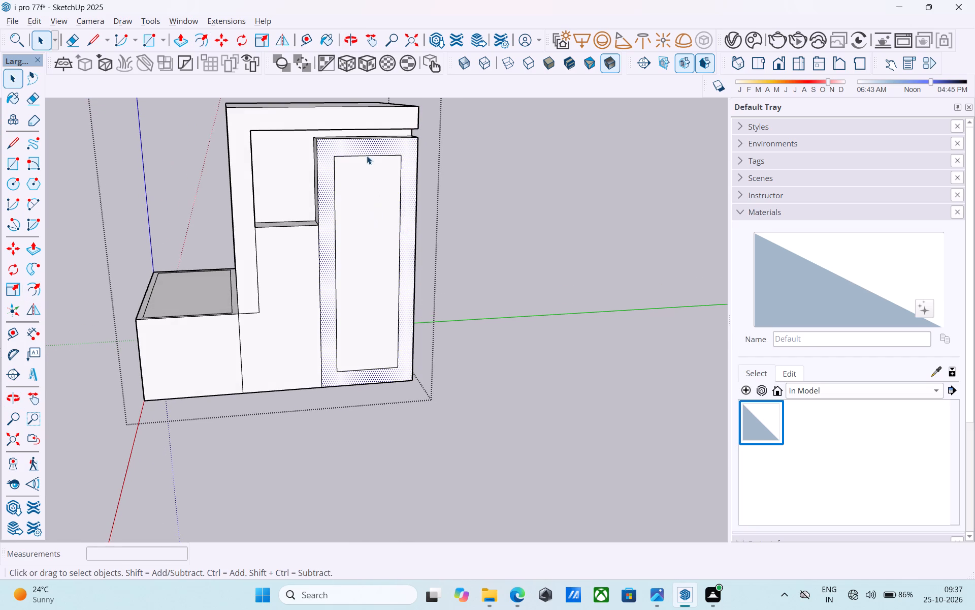
scroll(365, 153, up, 7)
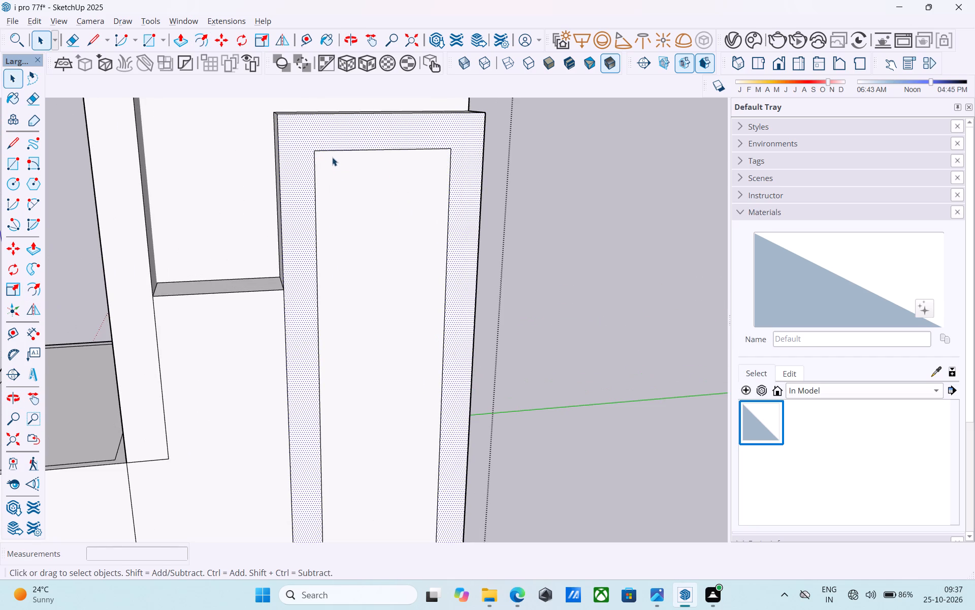
click(333, 149)
key(m)
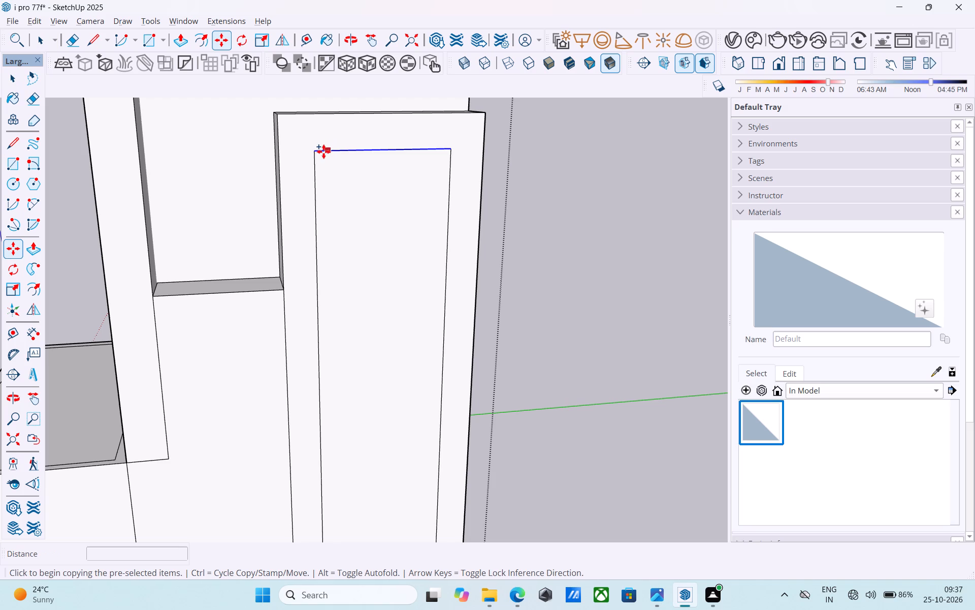
click(320, 153)
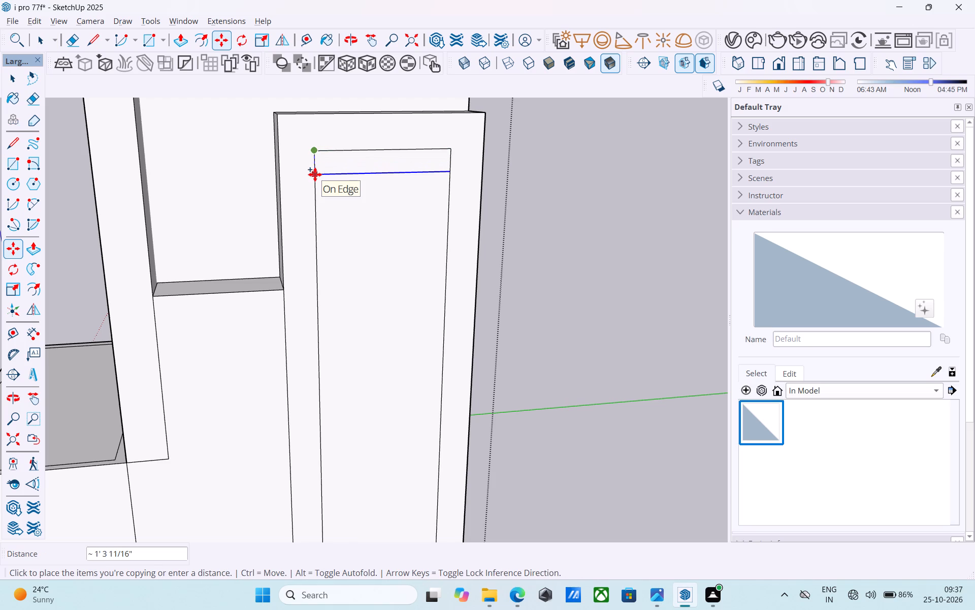
text(1.5')
key(Return)
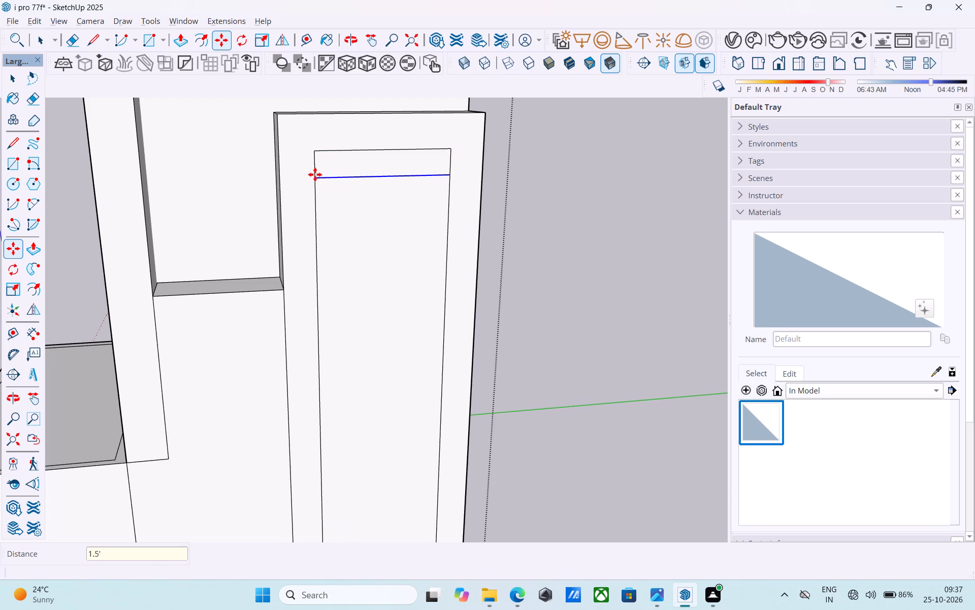
Erase the inset outline's original top edge and the two short side pieces above the copied edge.
key(e)
drag(322, 170, 302, 165)
drag(309, 160, 346, 147)
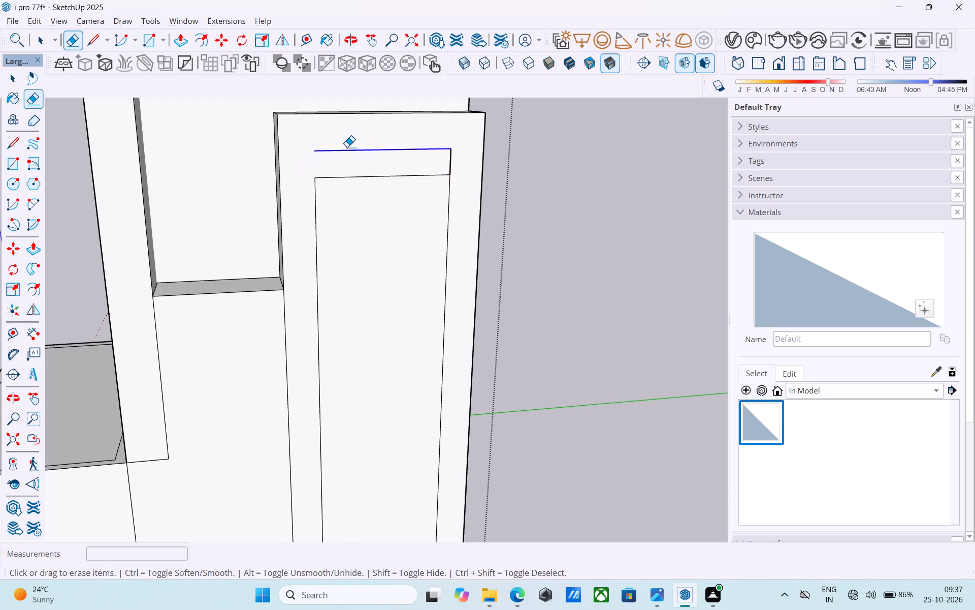
drag(445, 165, 461, 159)
Examine the lowered inset outline on the pillar and the whole block from the front.
scroll(393, 182, down, 5)
middle_drag(374, 200, 358, 200)
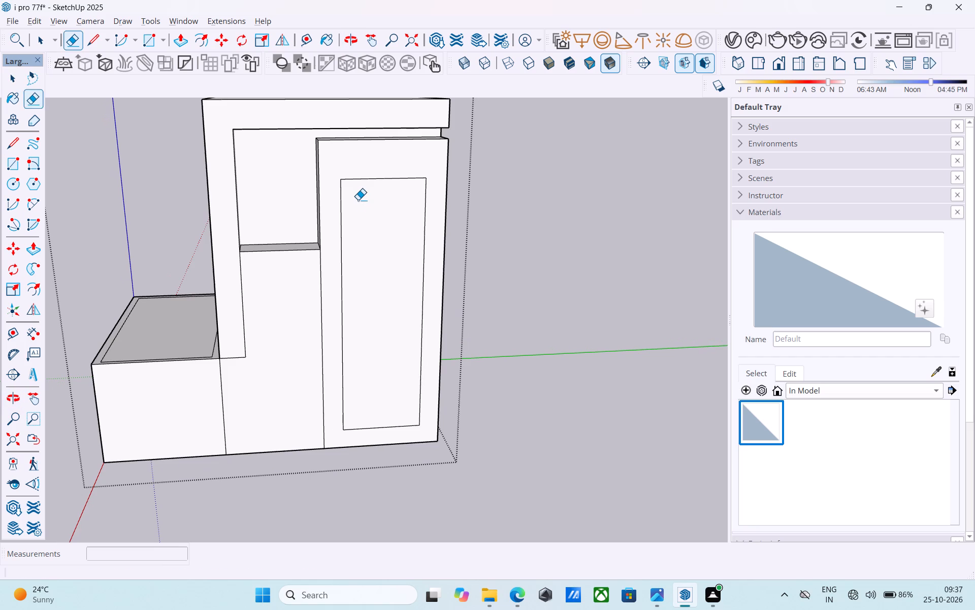
key(space)
middle_drag(358, 200, 365, 201)
middle_click(365, 201)
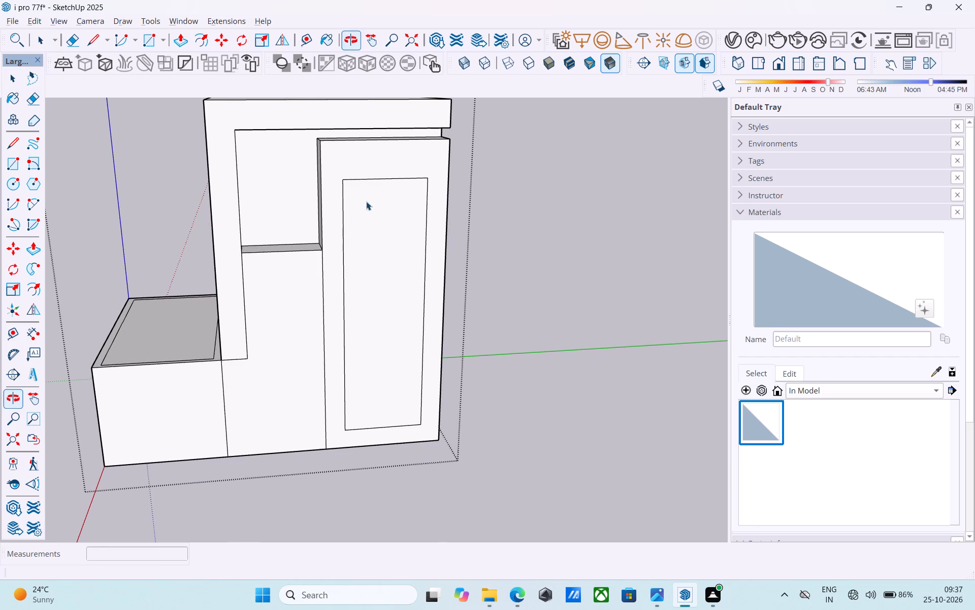
middle_drag(306, 278, 309, 258)
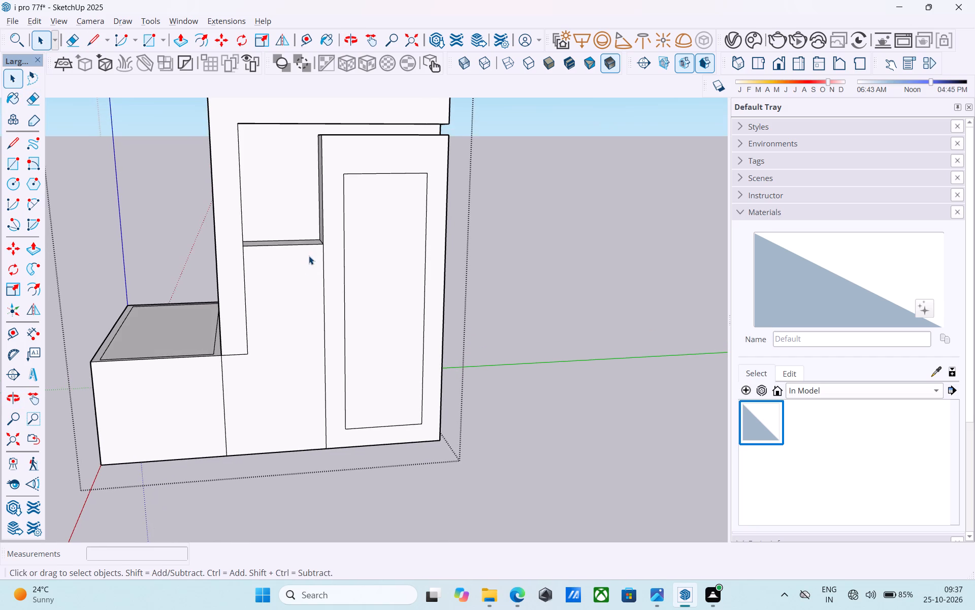
scroll(308, 252, down, 4)
middle_drag(321, 321, 305, 331)
scroll(308, 372, up, 5)
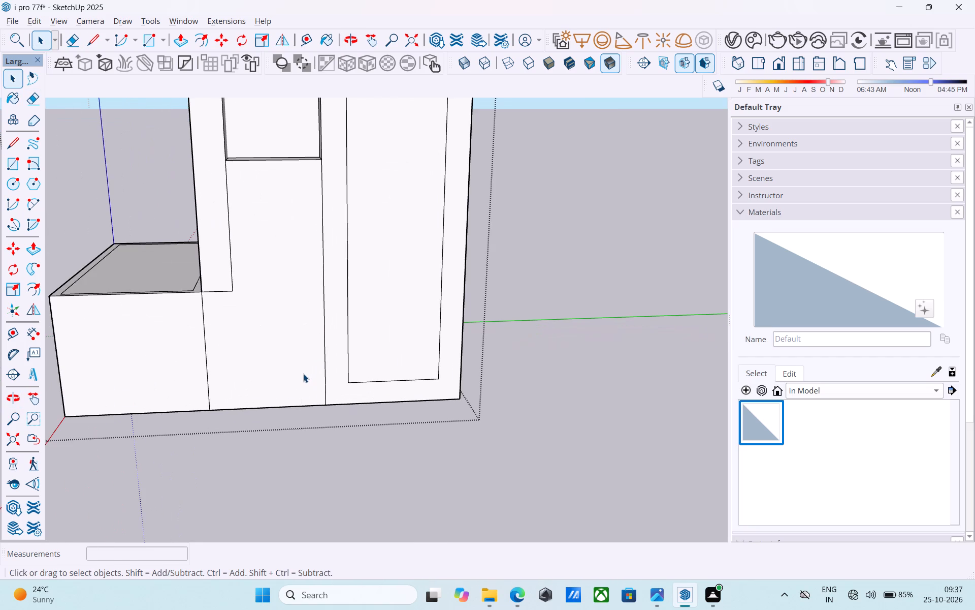
scroll(305, 372, down, 6)
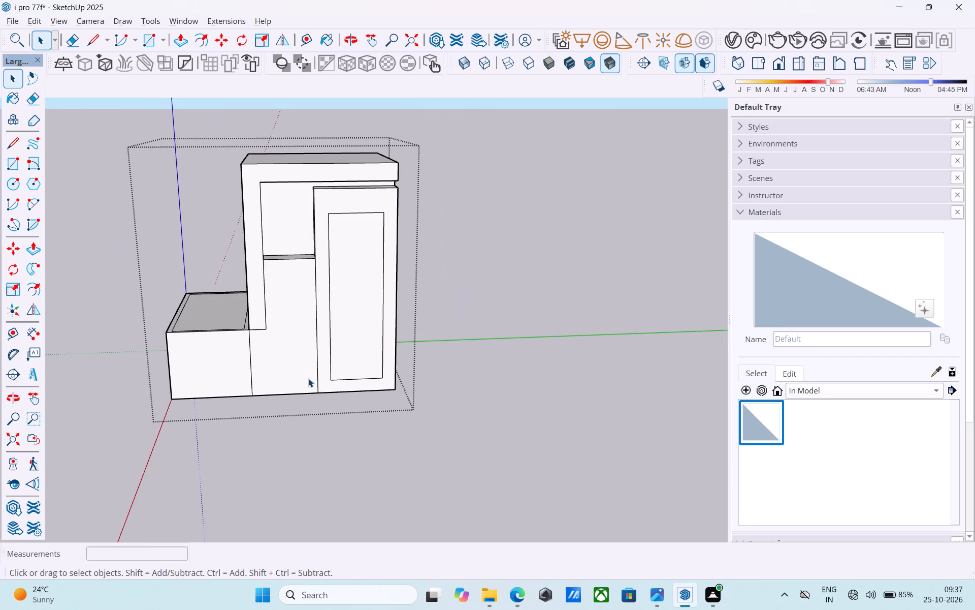
middle_click(308, 378)
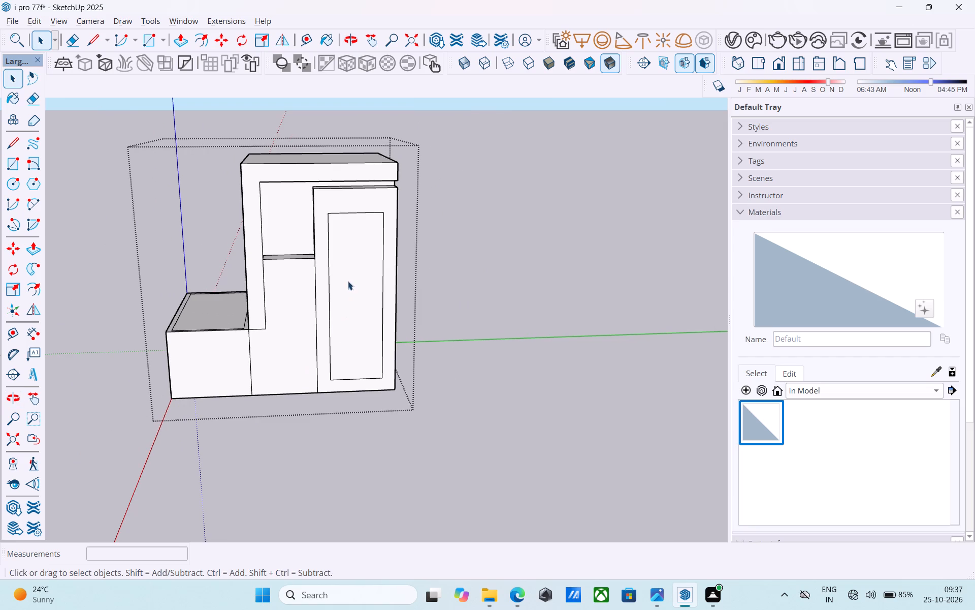
Draw a 1' line from the inset outline's inner top corner toward the middle section, continuing vertically down to the base edge.
scroll(331, 211, up, 7)
key(l)
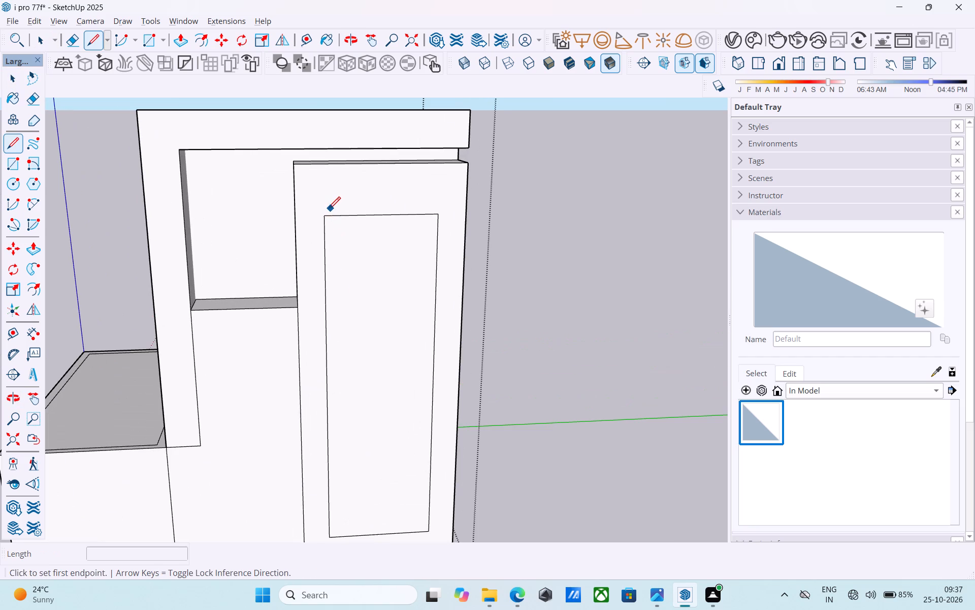
click(321, 216)
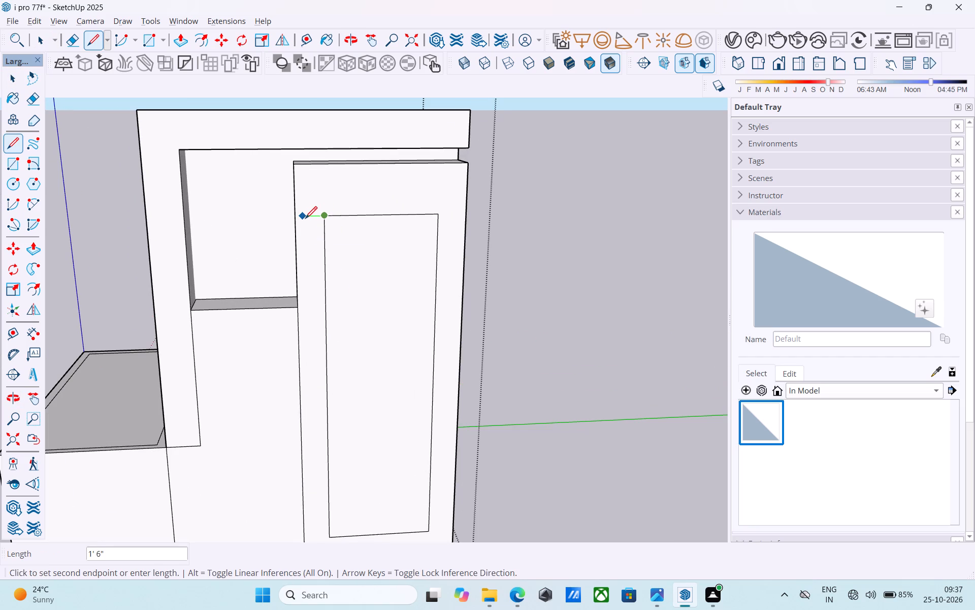
text(1')
key(Return)
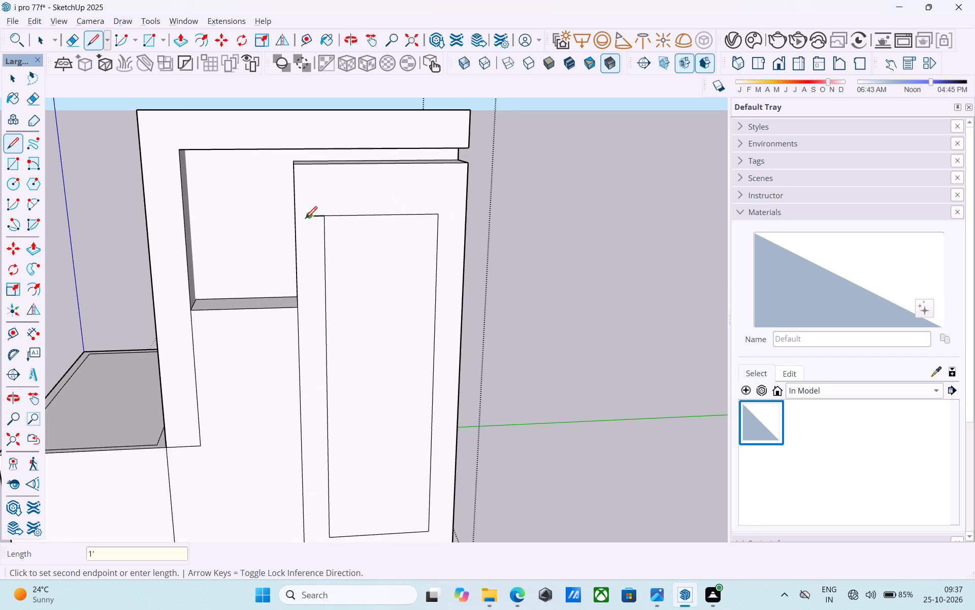
click(306, 220)
scroll(311, 396, down, 2)
scroll(311, 398, up, 1)
scroll(311, 398, down, 4)
scroll(316, 453, up, 7)
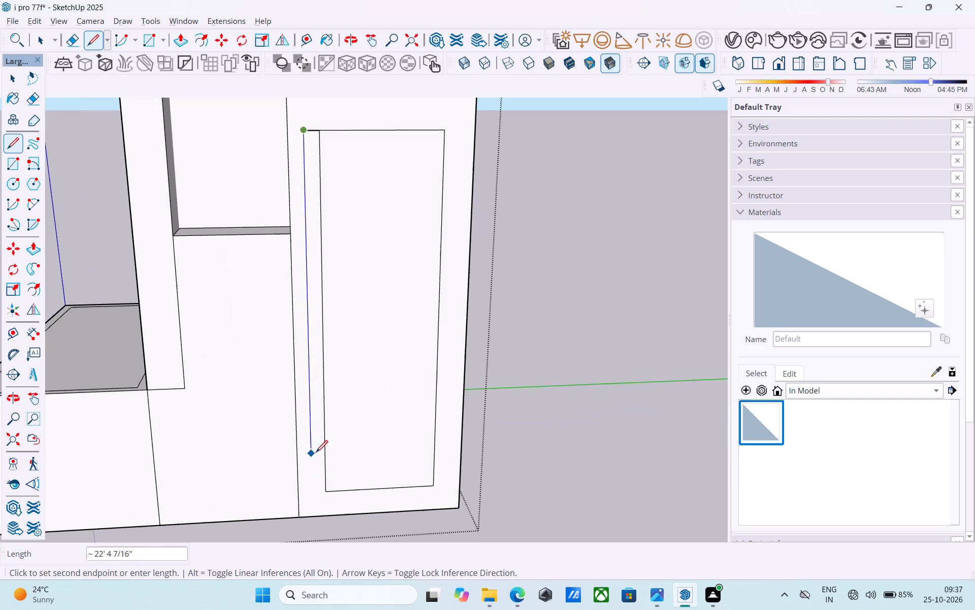
click(317, 517)
Erase the inset outline's bottom edge and its old inner vertical edge.
key(space)
key(e)
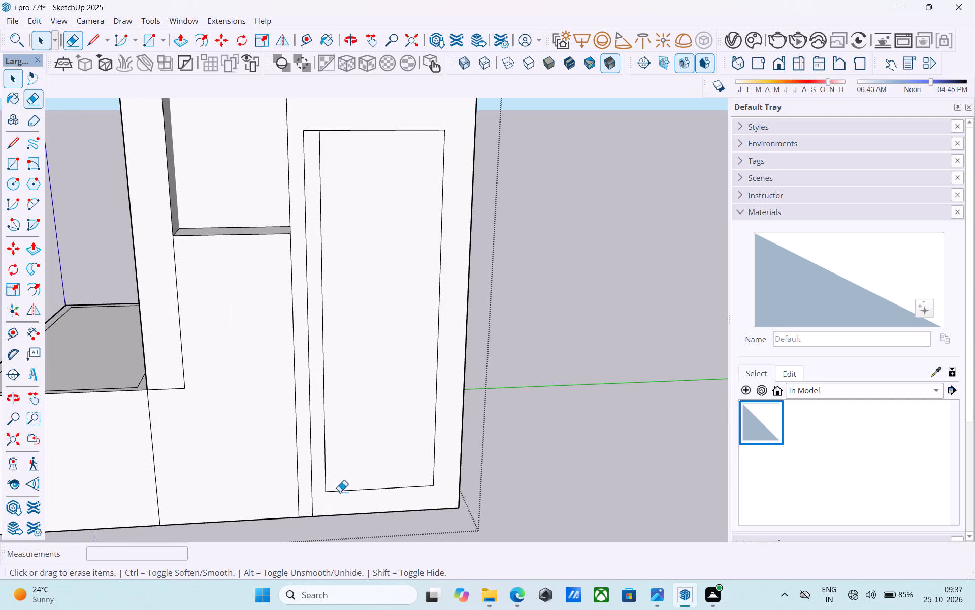
click(340, 491)
click(329, 486)
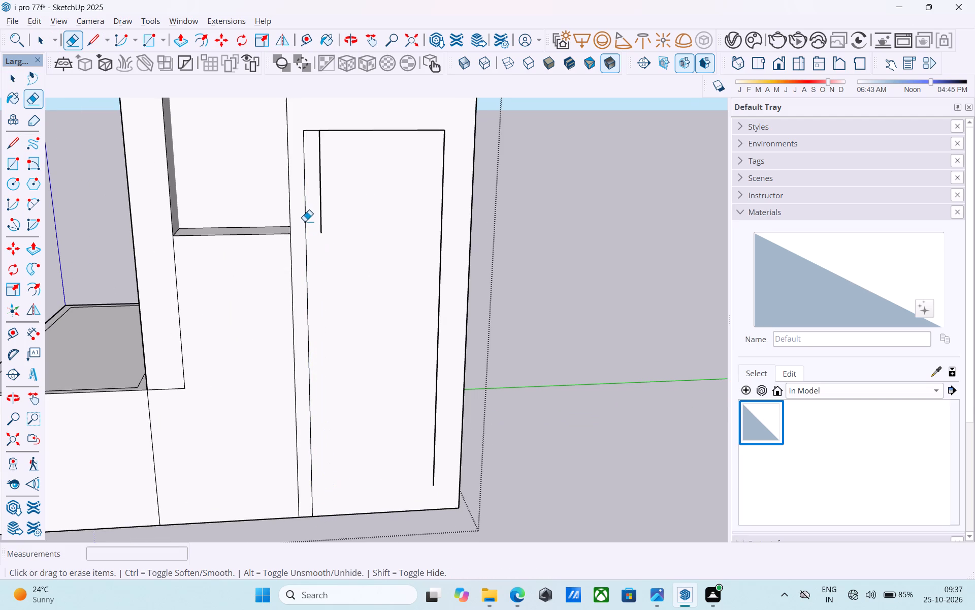
drag(319, 216, 325, 213)
Extend the outline's outer vertical edge 2' down to the base edge to close the door shape.
key(l)
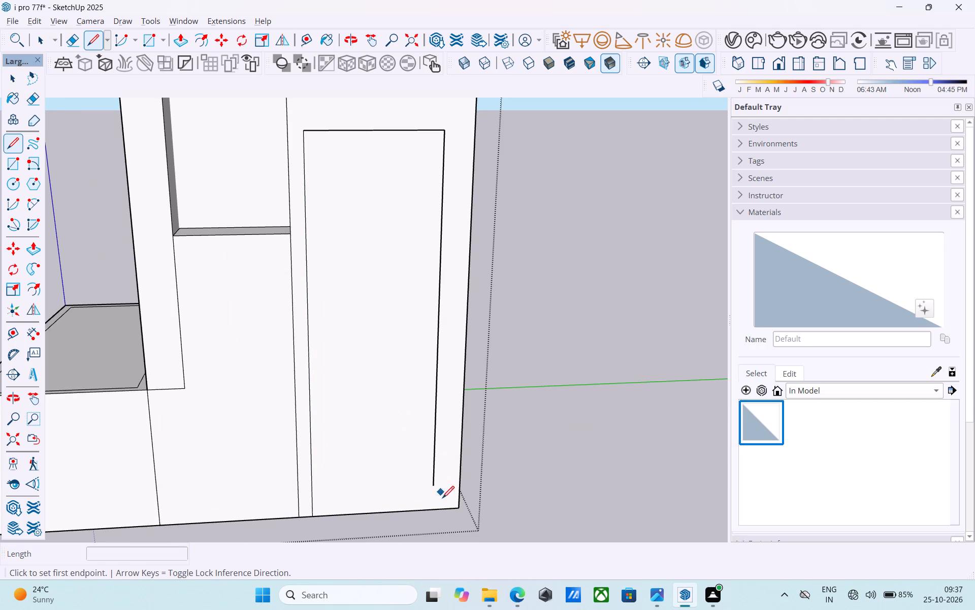
click(433, 485)
click(434, 511)
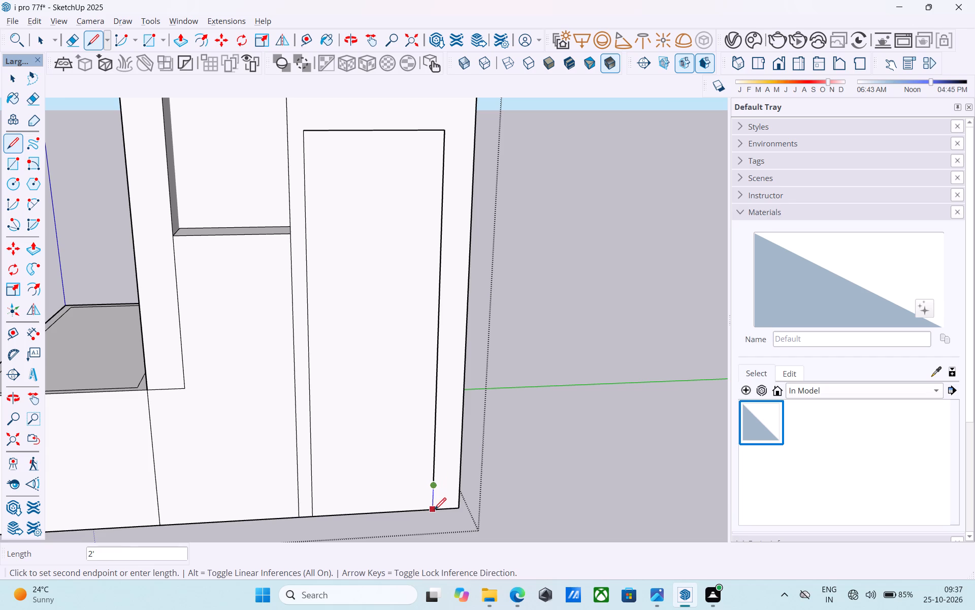
key(space)
Place a horizontal guide 7' above the front face's bottom edge.
scroll(434, 511, down, 6)
middle_click(434, 511)
scroll(351, 403, up, 8)
scroll(355, 402, down, 8)
middle_drag(359, 408, 374, 383)
scroll(373, 383, down, 6)
middle_click(353, 455)
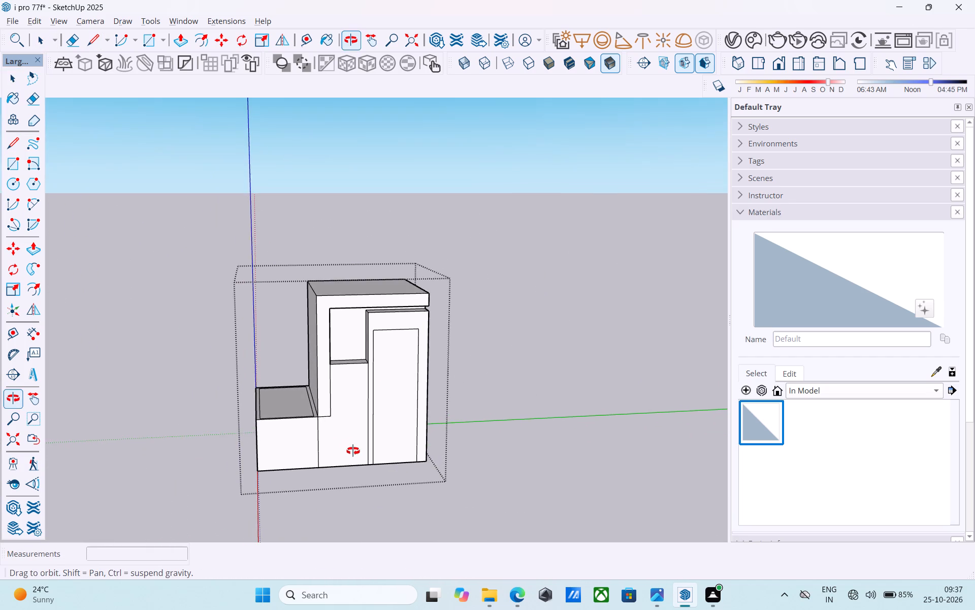
scroll(355, 457, up, 5)
key(t)
click(359, 472)
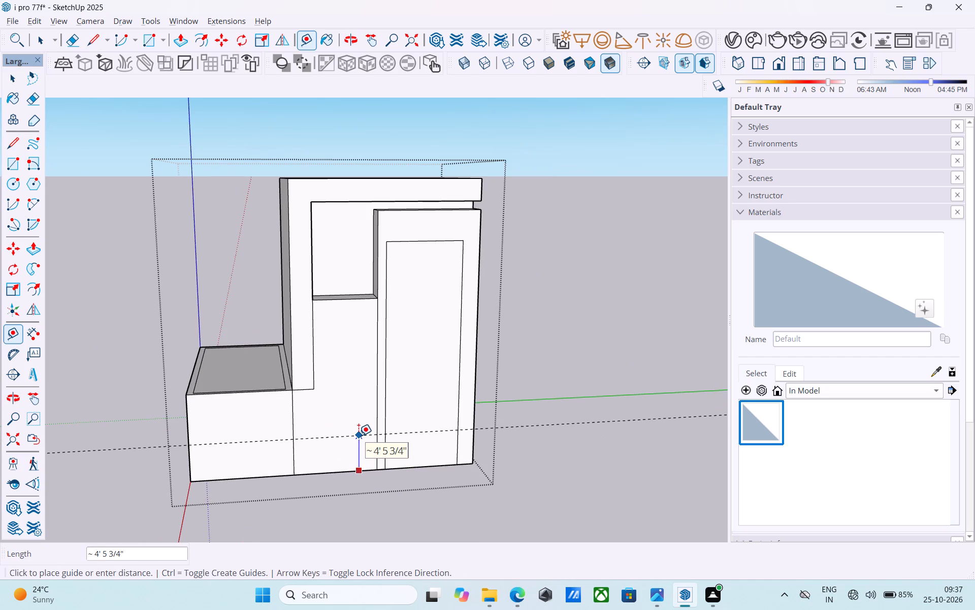
text(7')
key(Return)
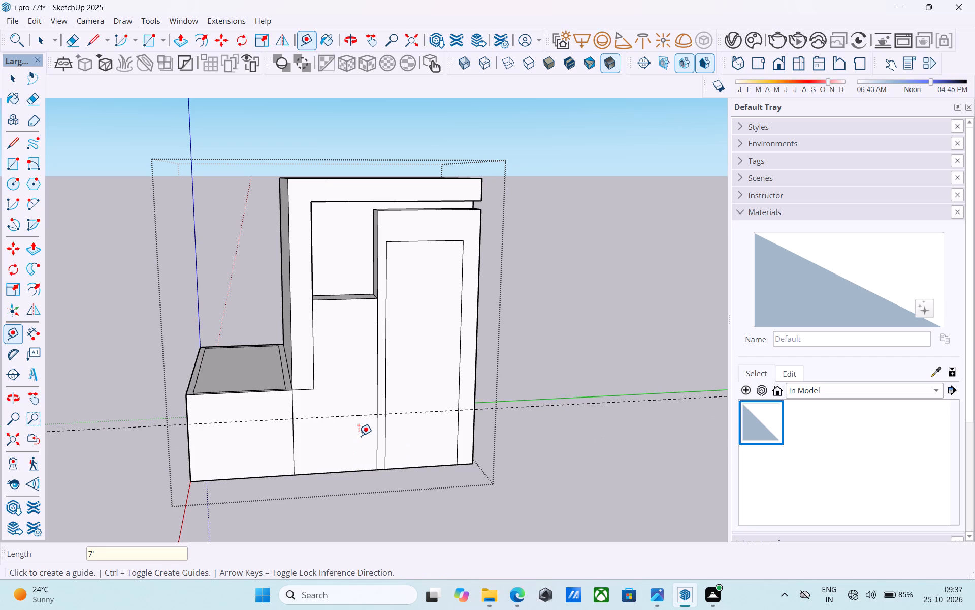
Place a vertical guide 6" from the pillar's inner edge, on the middle section of the front face.
scroll(358, 433, up, 1)
scroll(366, 386, up, 7)
click(389, 394)
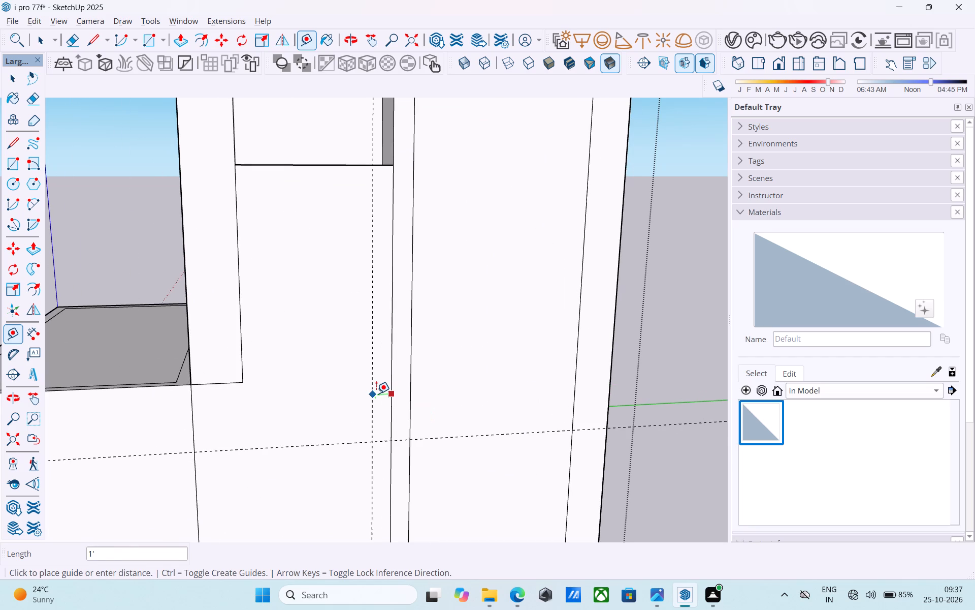
text(6")
key(Return)
Draw a 2' by 2' square at the intersection of the two guides on the front face's middle section.
key(r)
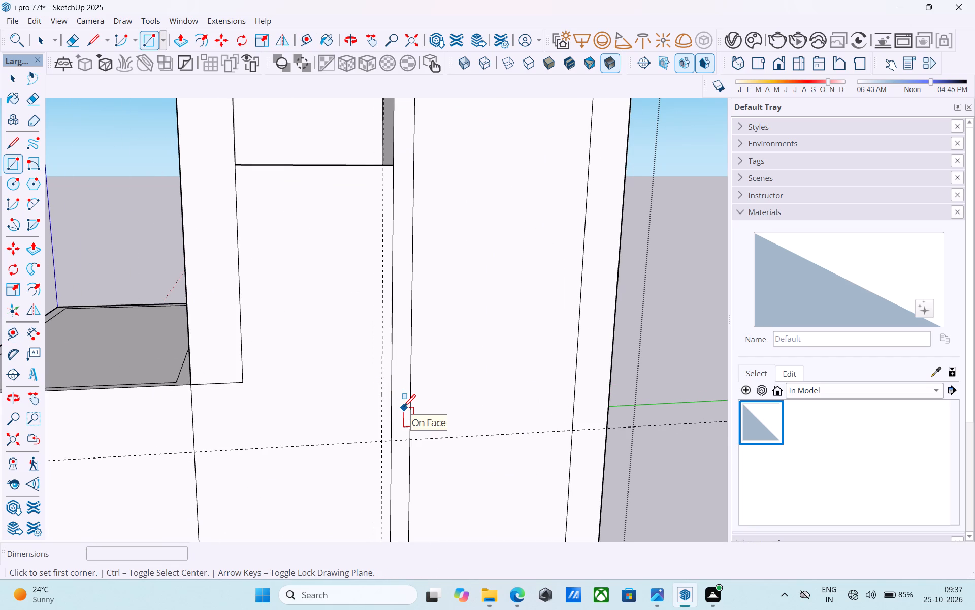
click(383, 440)
text(2',2')
key(Return)
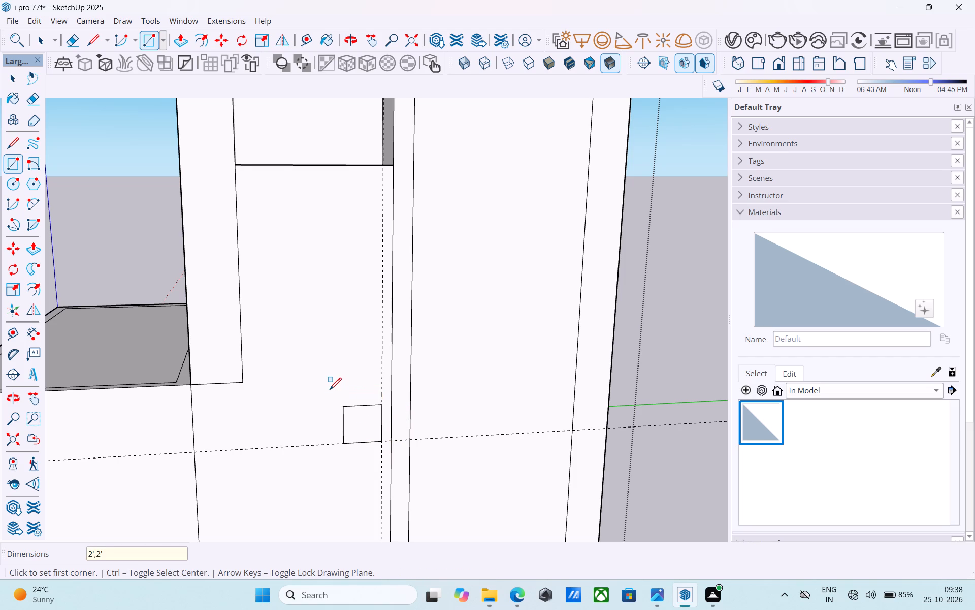
Offset the small square's outline 3" inward.
scroll(332, 385, up, 5)
middle_drag(335, 391, 315, 341)
key(space)
scroll(306, 391, down, 7)
scroll(342, 426, up, 6)
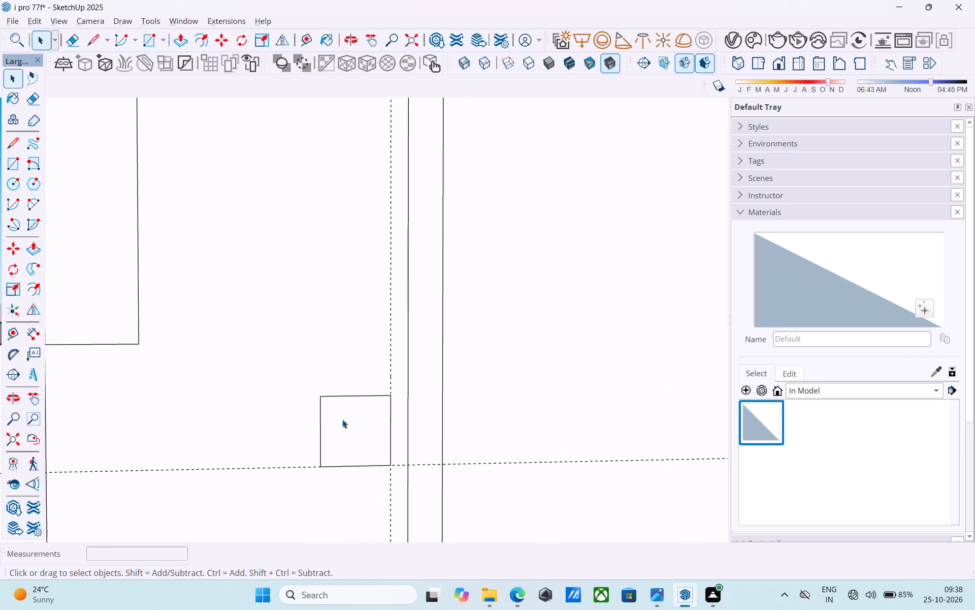
click(342, 419)
key(f)
click(342, 419)
key(3)
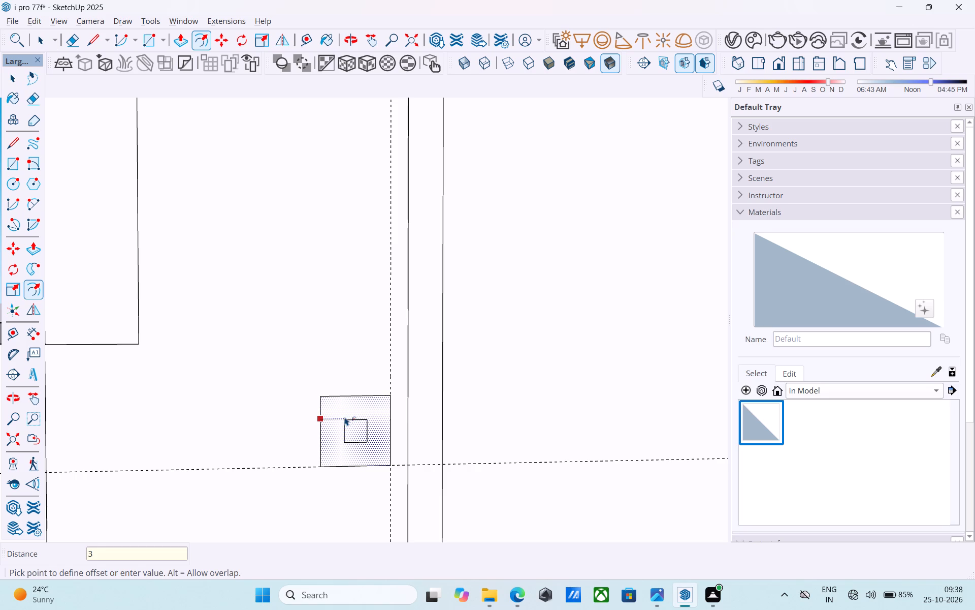
key(shift+quotedbl)
key(Return)
key(space)
Push the inner square into the front face about 6 7/16" to form a small recess.
drag(345, 413, 345, 403)
click(346, 419)
key(p)
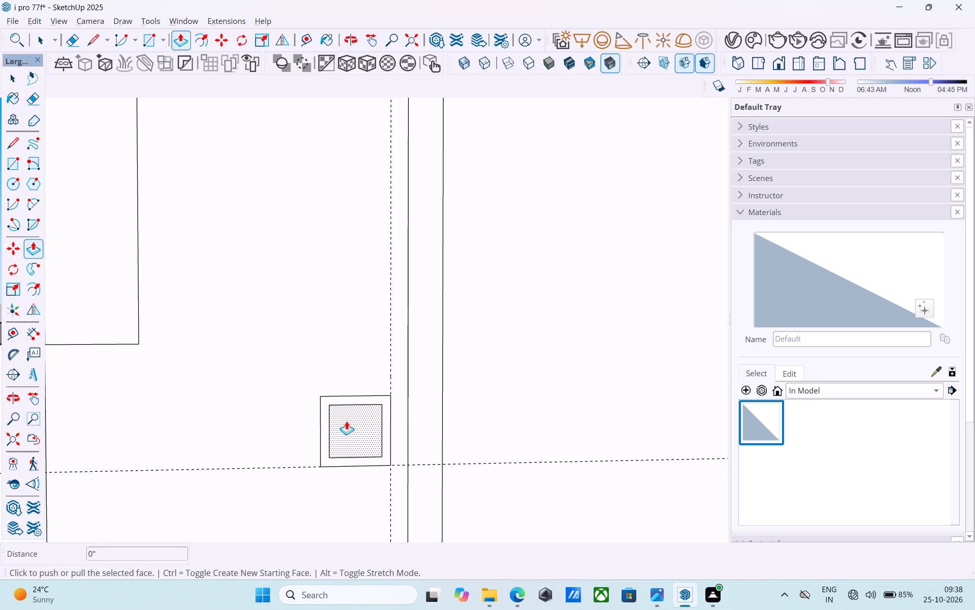
scroll(347, 421, up, 2)
click(347, 421)
scroll(348, 420, up, 5)
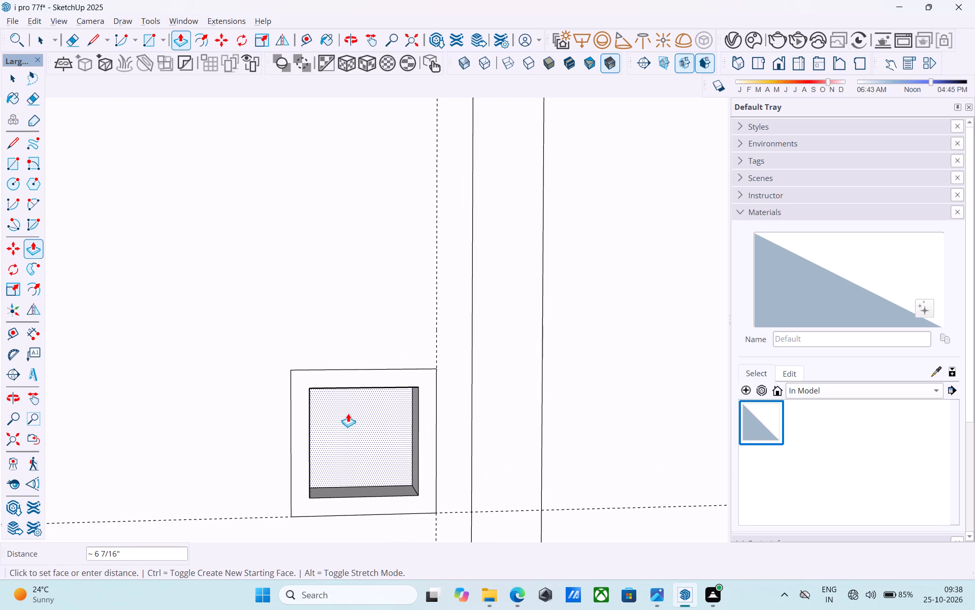
click(348, 413)
key(space)
Measure the vertical edge running from the large recess's lower outer corner down to the short ledge line.
scroll(348, 413, down, 20)
scroll(348, 413, down, 2)
middle_drag(345, 433, 355, 493)
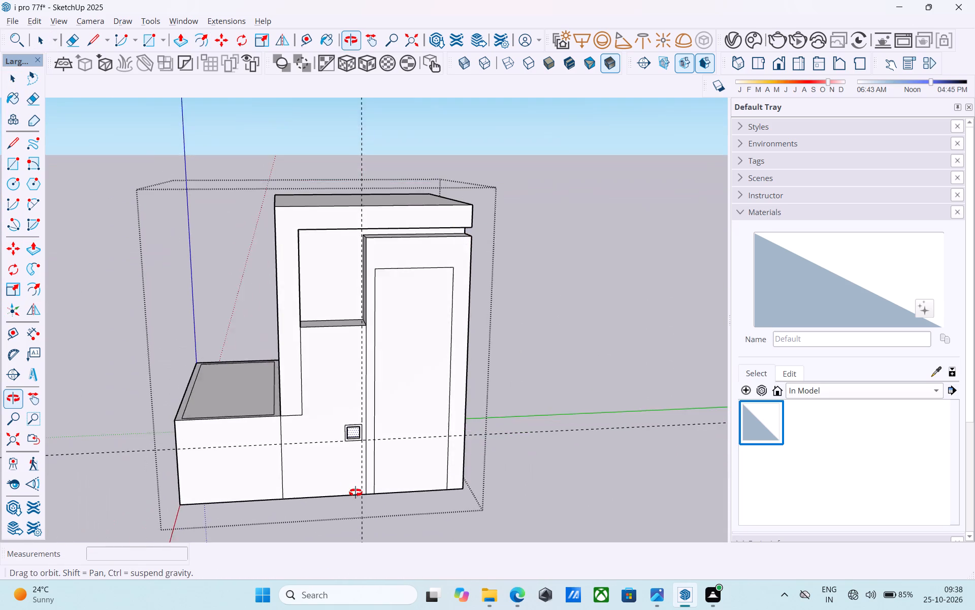
middle_drag(355, 493, 382, 492)
scroll(339, 380, up, 4)
middle_drag(334, 376, 343, 438)
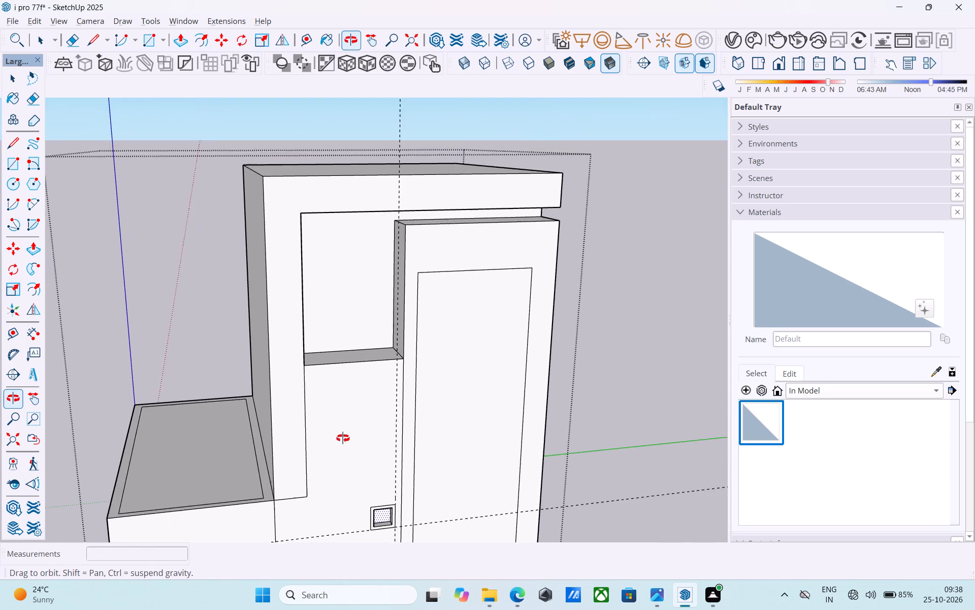
middle_drag(343, 438, 365, 453)
middle_drag(336, 486, 319, 474)
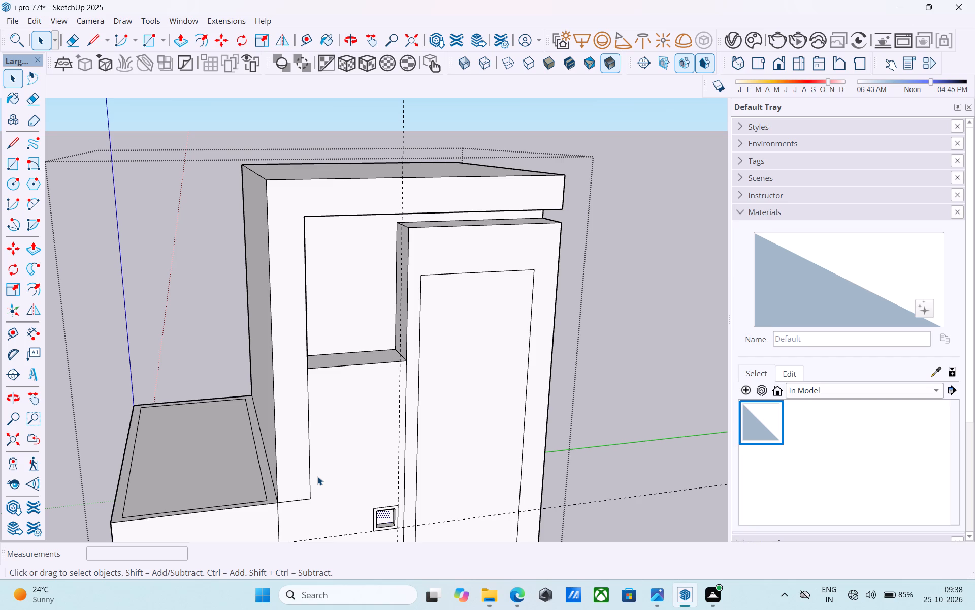
key(l)
click(308, 368)
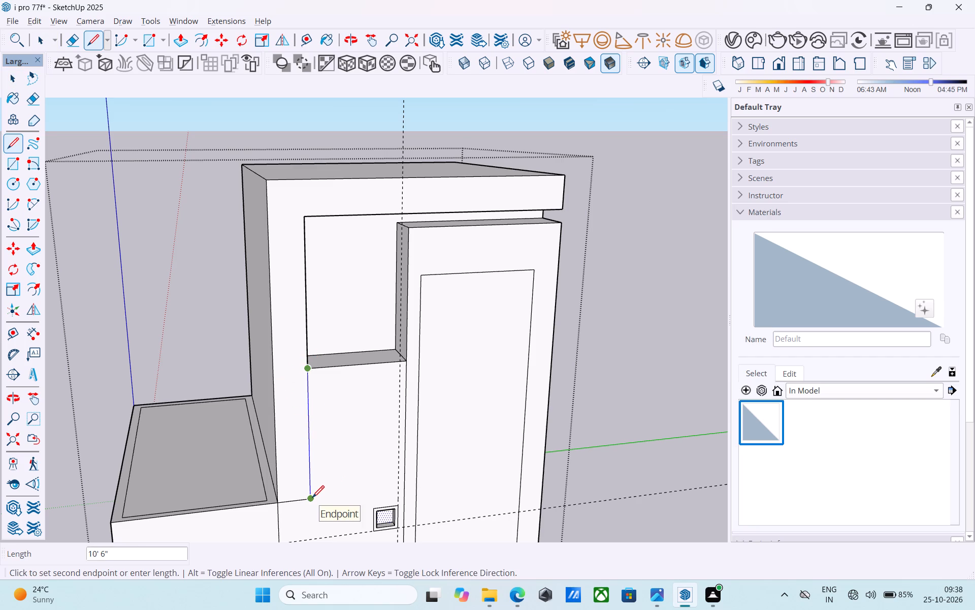
key(space)
Examine the block's front, side and top from several angles.
middle_drag(310, 497, 310, 473)
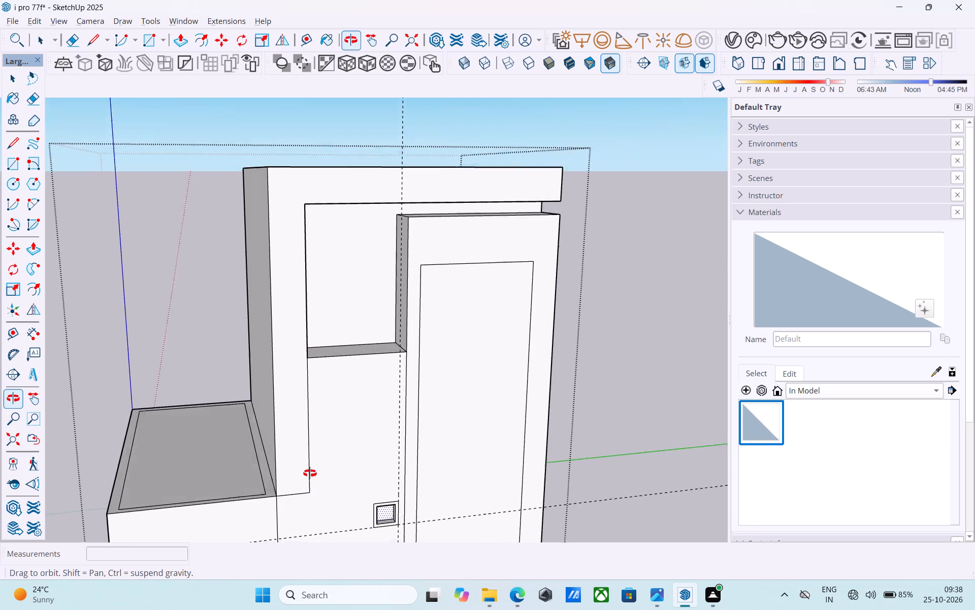
middle_drag(310, 473, 310, 446)
scroll(310, 446, down, 7)
middle_drag(310, 446, 307, 389)
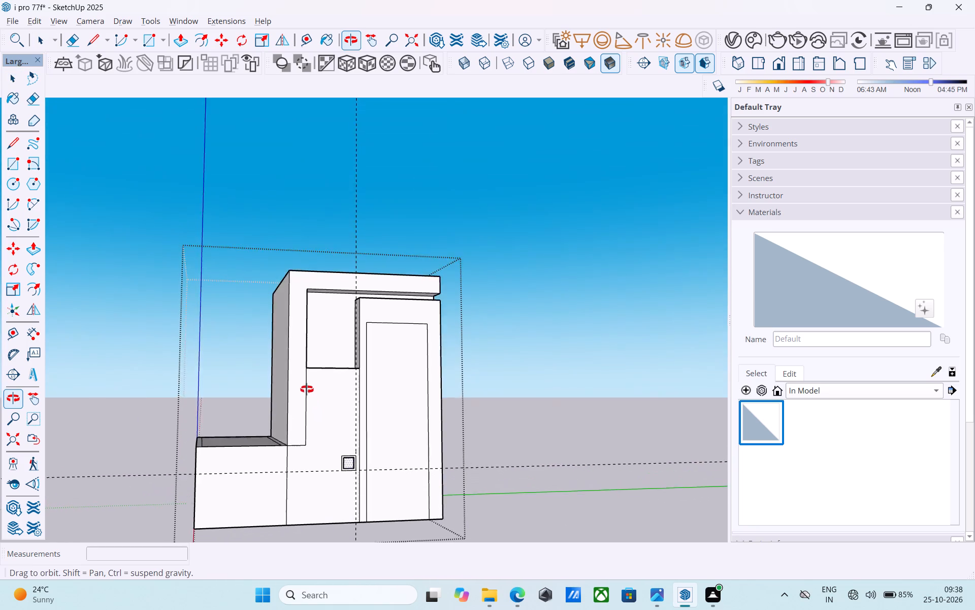
middle_drag(307, 389, 309, 484)
middle_drag(305, 480, 298, 476)
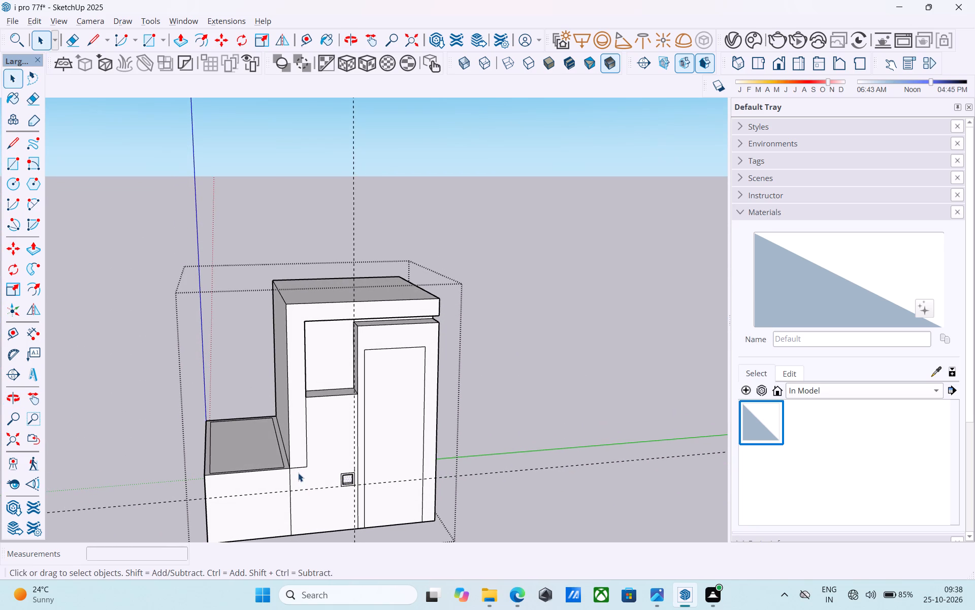
middle_drag(298, 473, 334, 492)
middle_drag(326, 486, 277, 482)
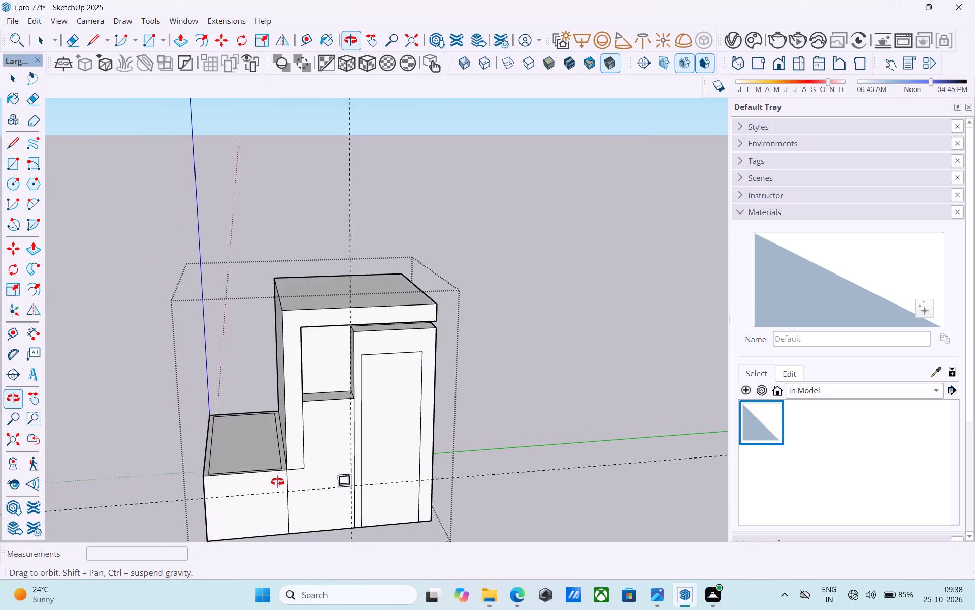
middle_drag(277, 482, 277, 481)
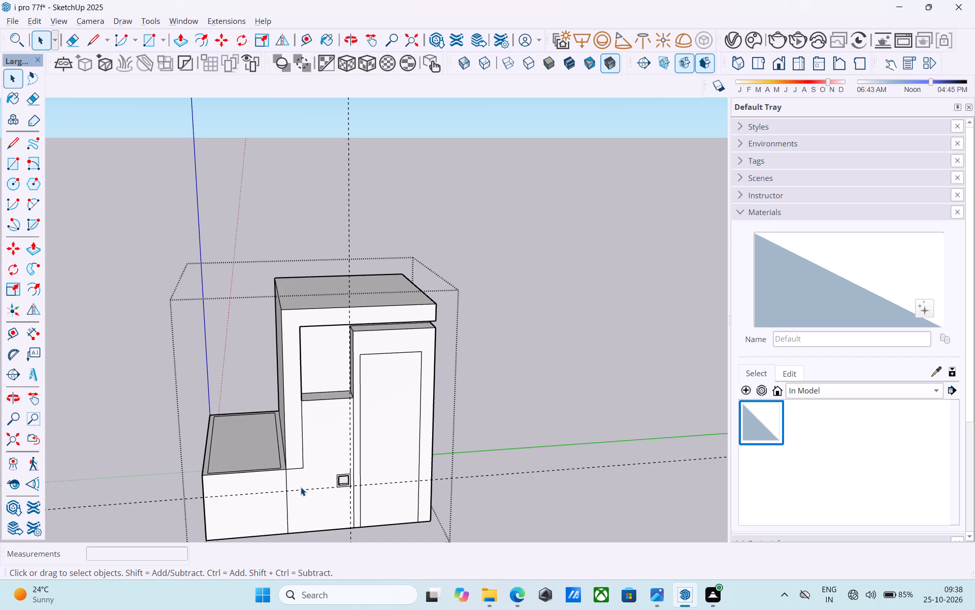
Draw a horizontal line from the short ledge line's inner end across the middle section to the pillar's inner edge.
scroll(301, 487, up, 5)
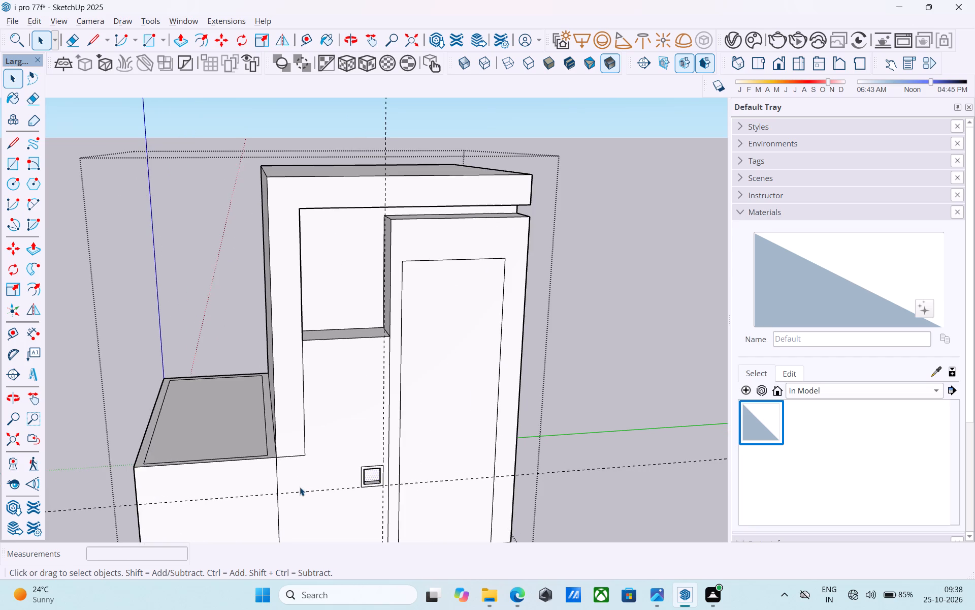
middle_drag(339, 485, 418, 490)
scroll(418, 490, up, 1)
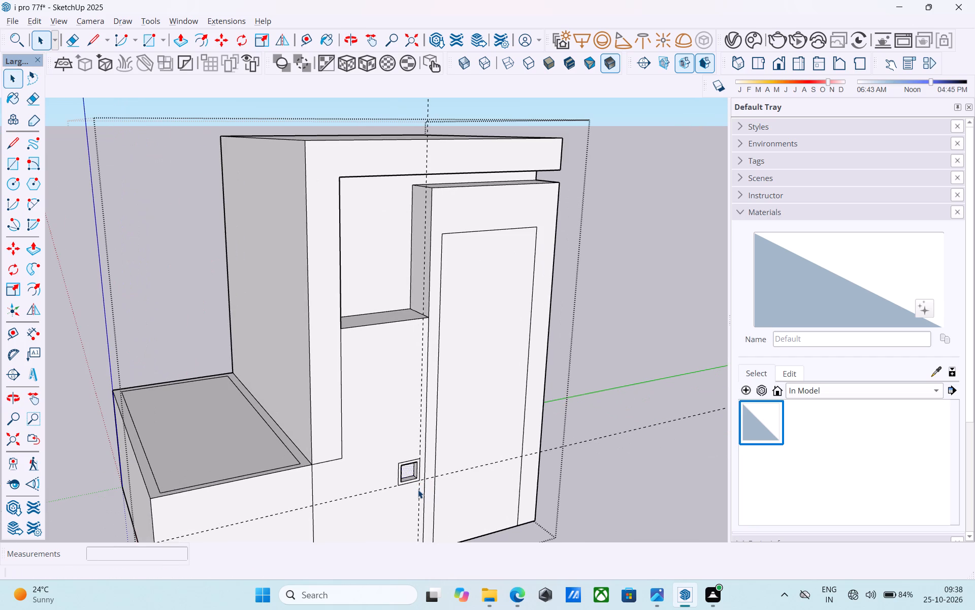
middle_click(395, 482)
key(l)
scroll(364, 460, up, 5)
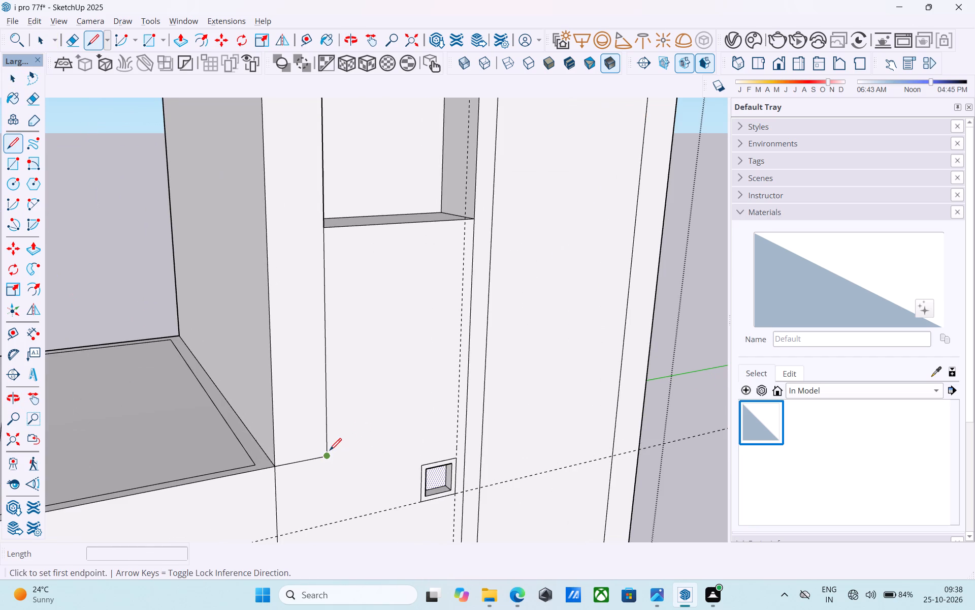
click(330, 451)
click(467, 424)
key(space)
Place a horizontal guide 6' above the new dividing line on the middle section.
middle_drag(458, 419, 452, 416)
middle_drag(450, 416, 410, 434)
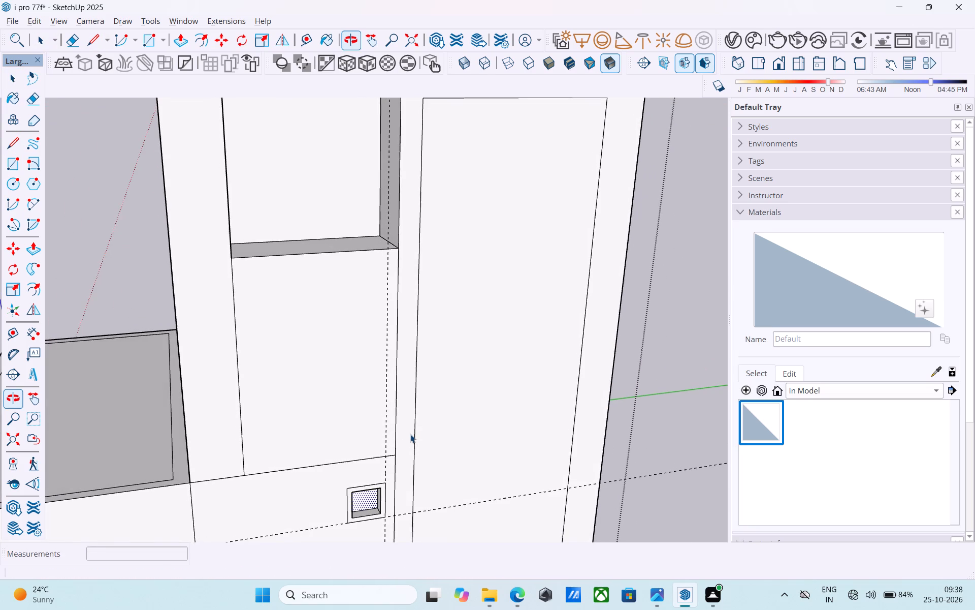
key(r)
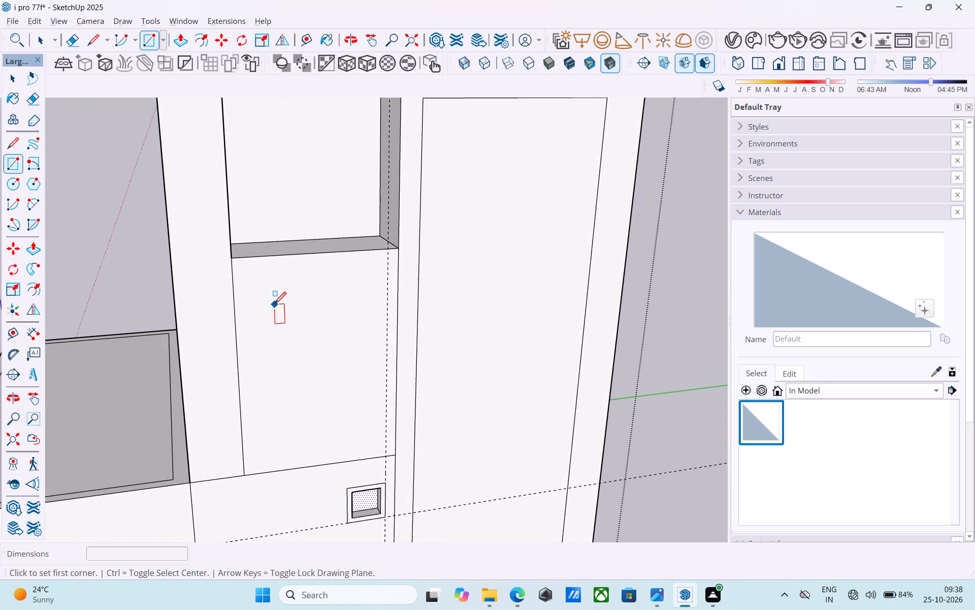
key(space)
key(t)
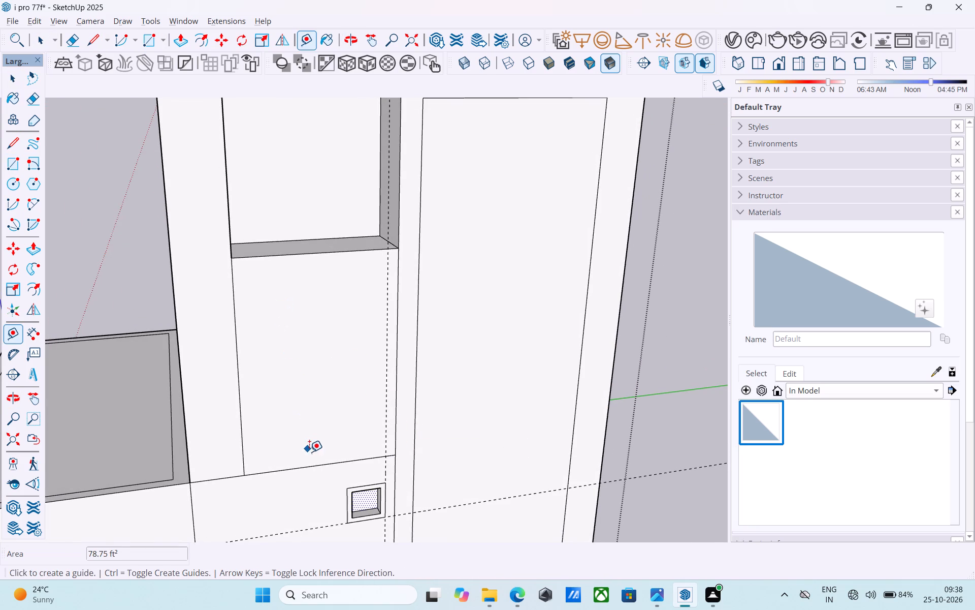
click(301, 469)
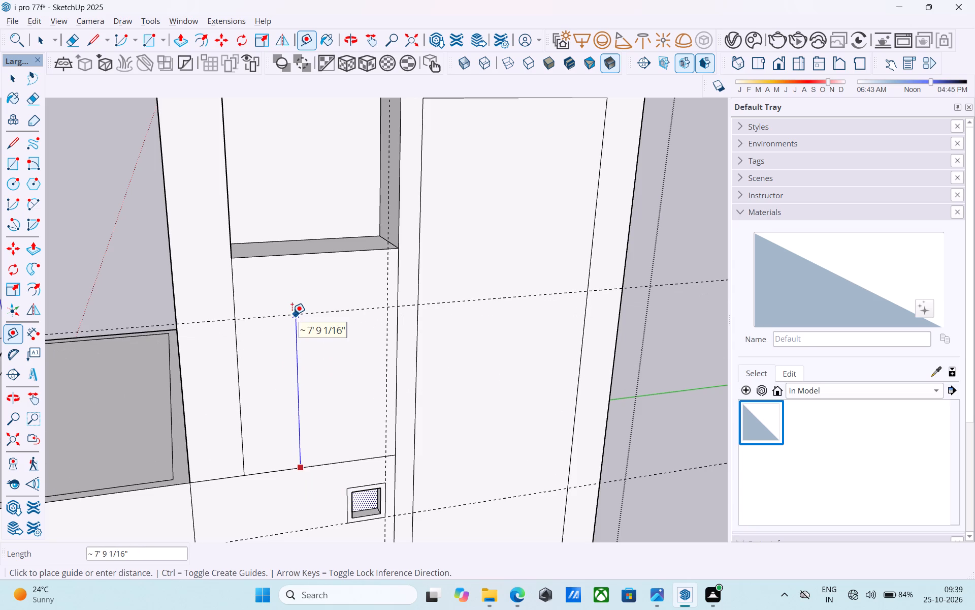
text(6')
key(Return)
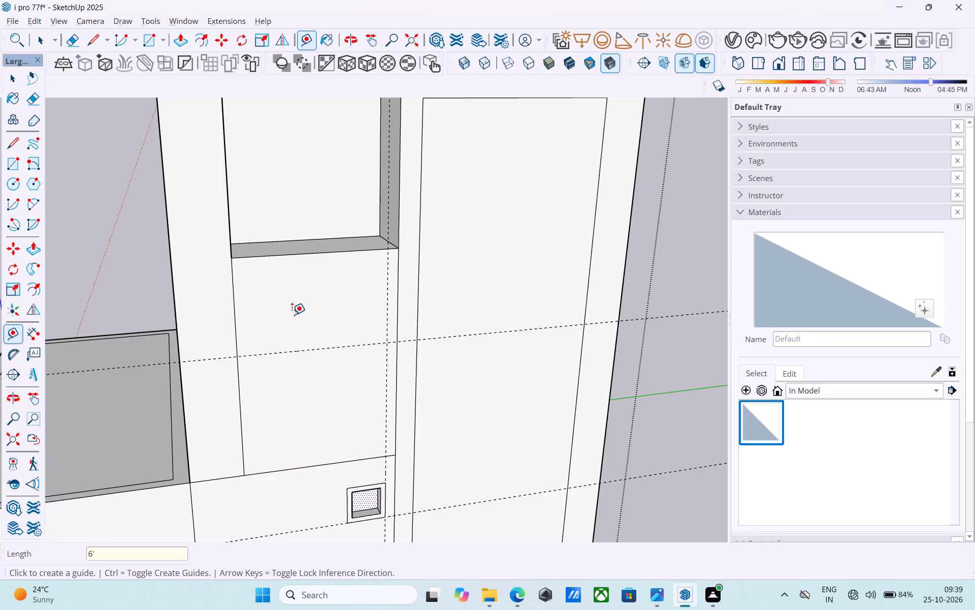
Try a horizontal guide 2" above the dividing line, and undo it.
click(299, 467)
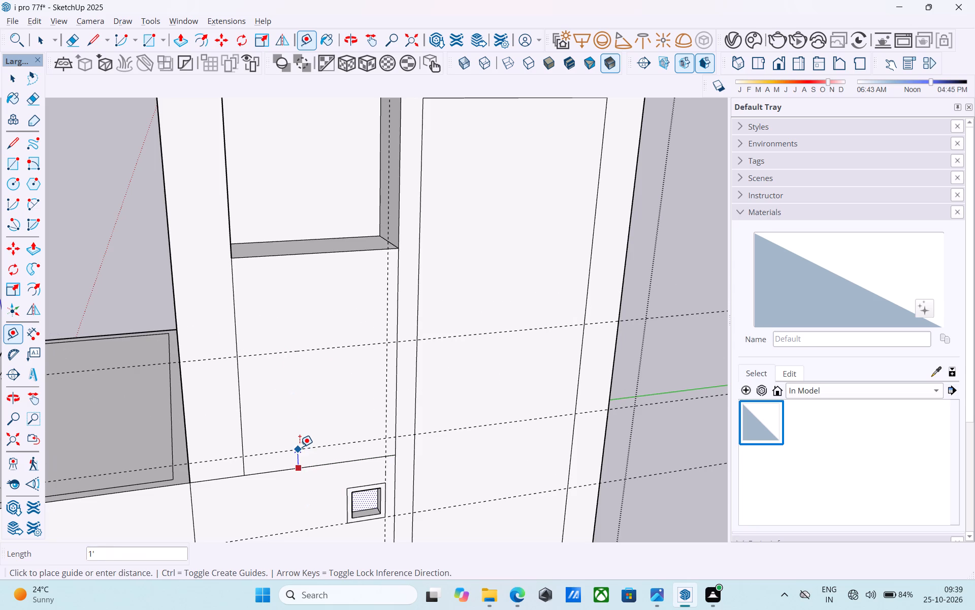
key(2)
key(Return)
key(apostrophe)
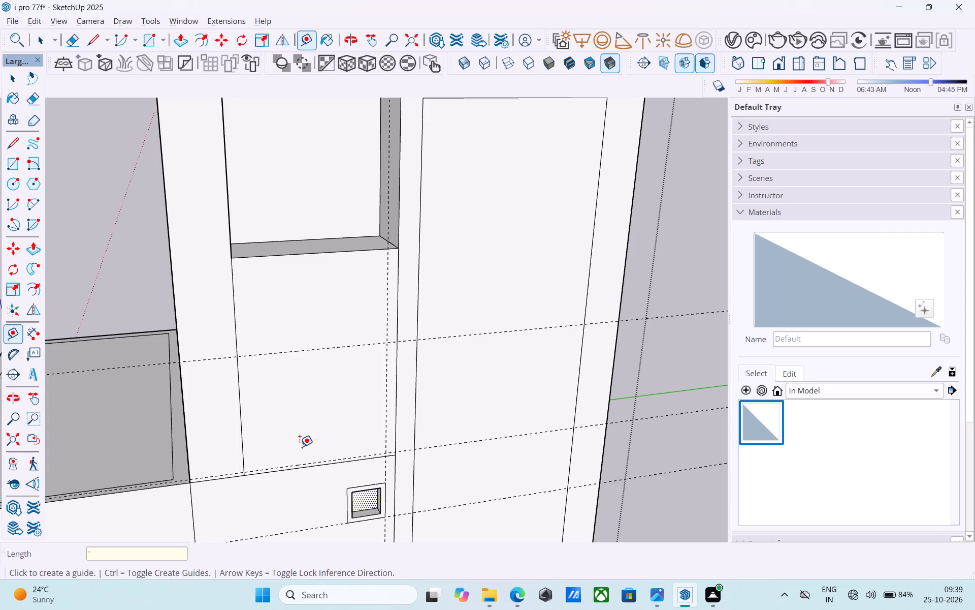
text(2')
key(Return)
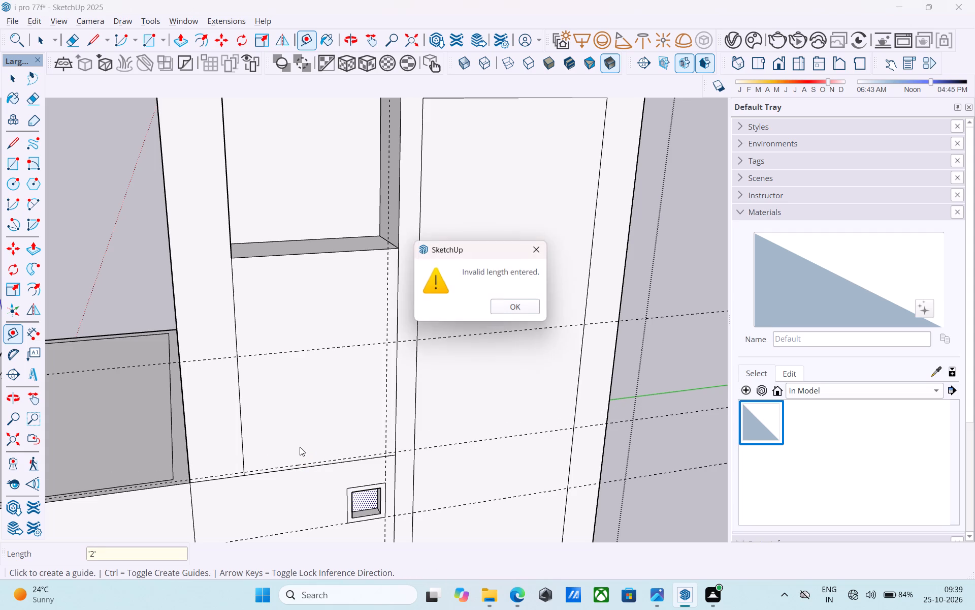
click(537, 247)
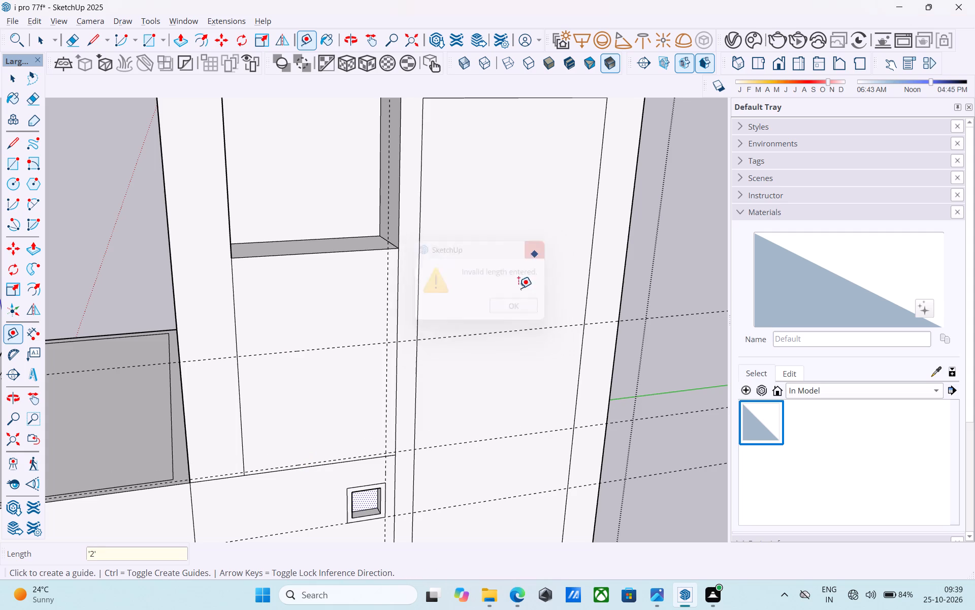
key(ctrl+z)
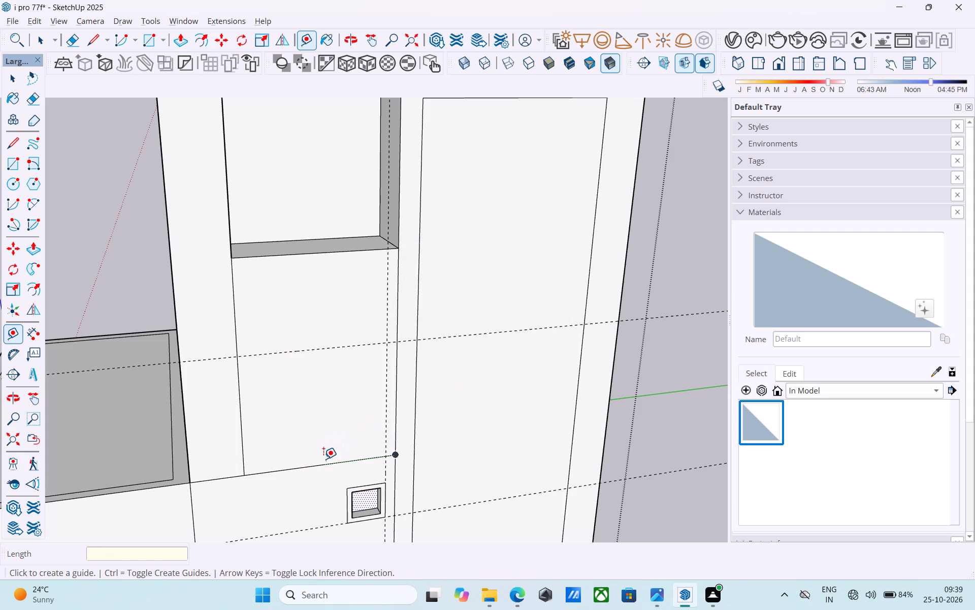
Place a horizontal guide 2' above the dividing line and another 6' above that guide.
click(321, 466)
text(2')
key(Return)
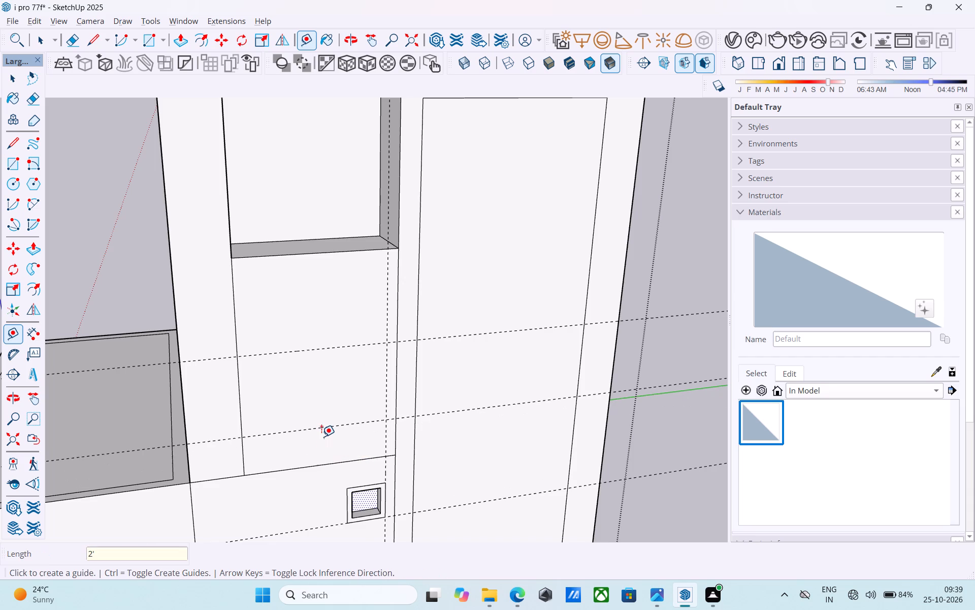
click(320, 427)
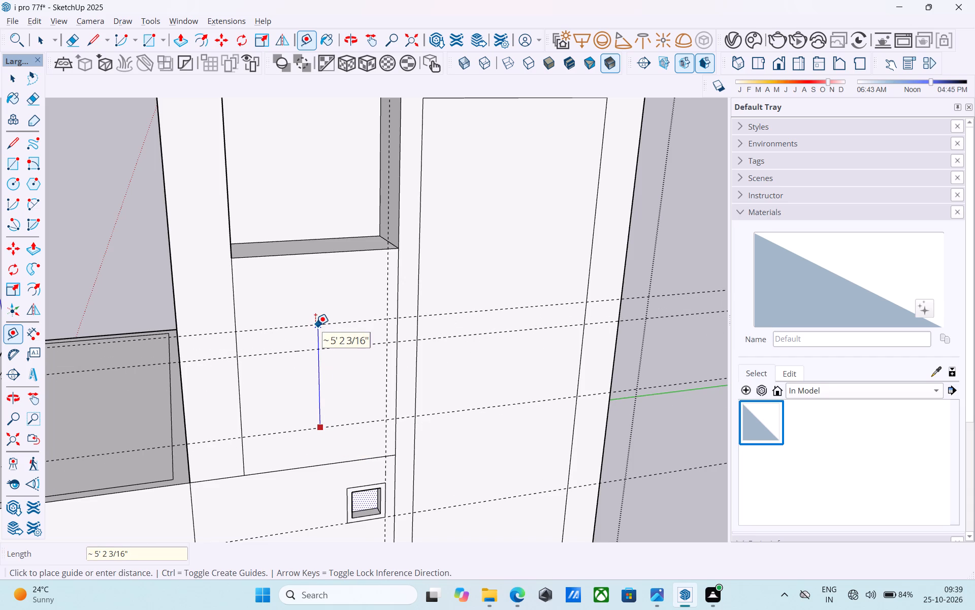
text(6')
key(Return)
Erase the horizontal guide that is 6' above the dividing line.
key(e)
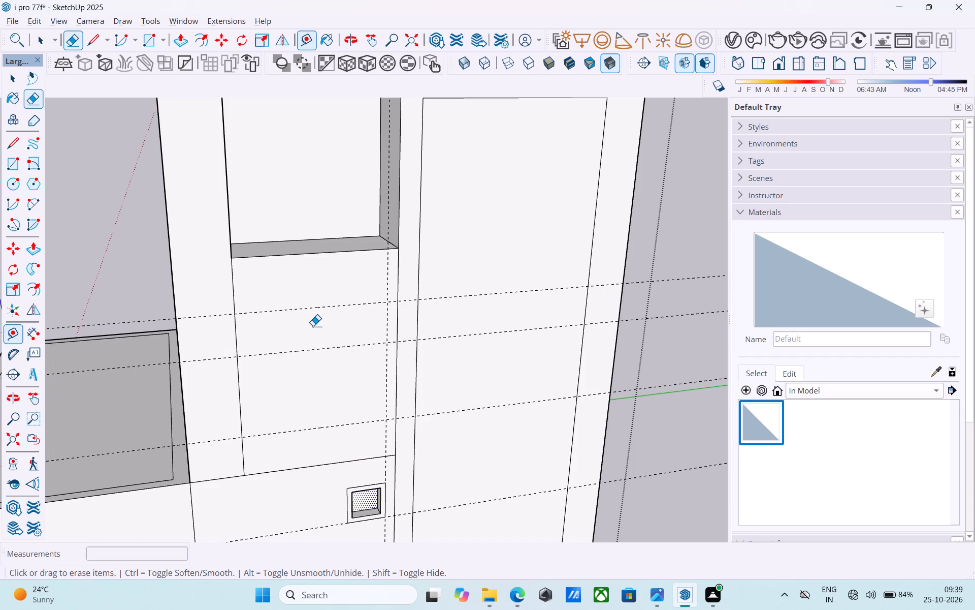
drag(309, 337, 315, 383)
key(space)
Place a vertical guide 1' inward from the outer vertical edge of the panel below the large recess.
middle_drag(318, 383, 317, 361)
scroll(280, 308, up, 1)
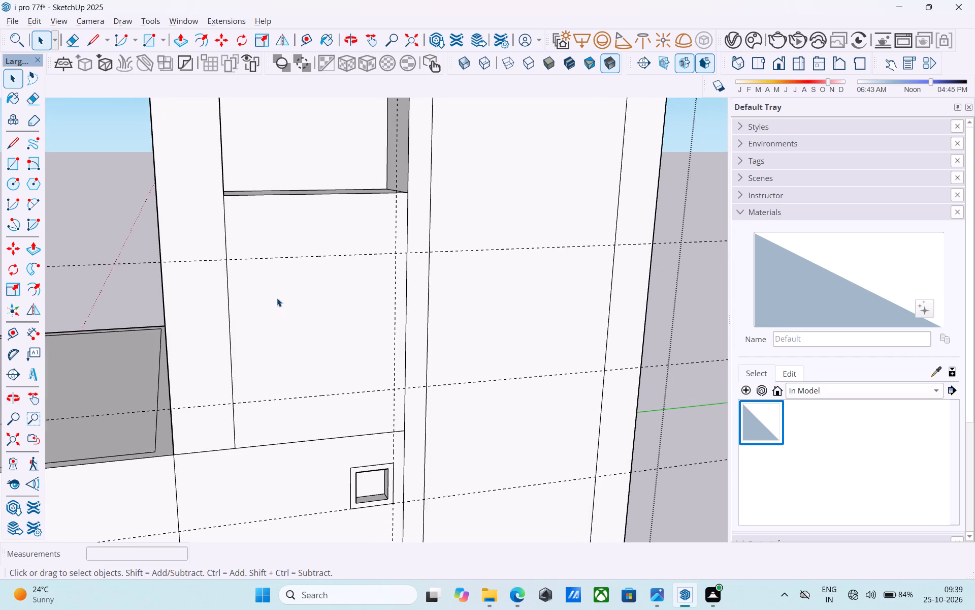
key(t)
click(228, 300)
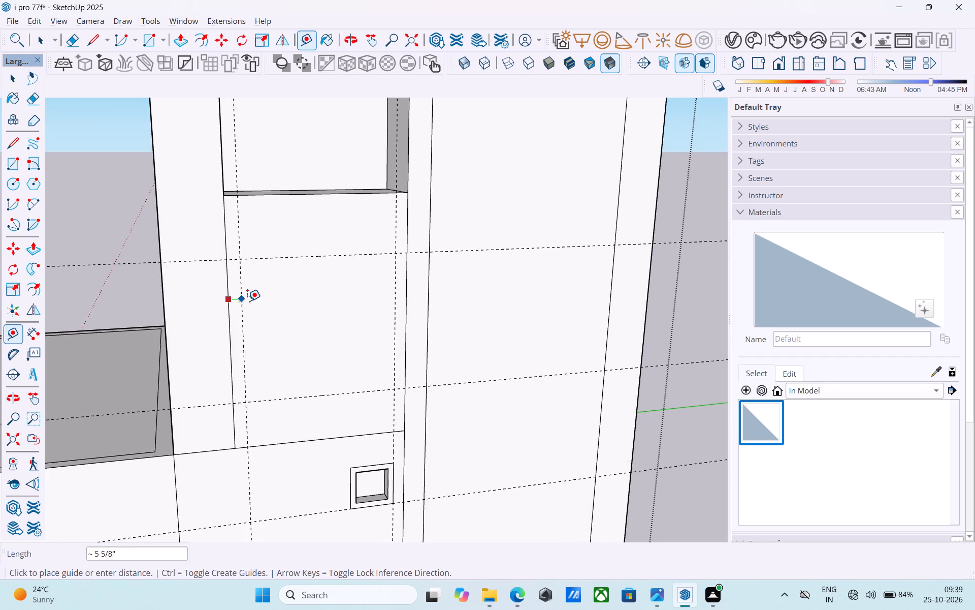
text(1')
key(Return)
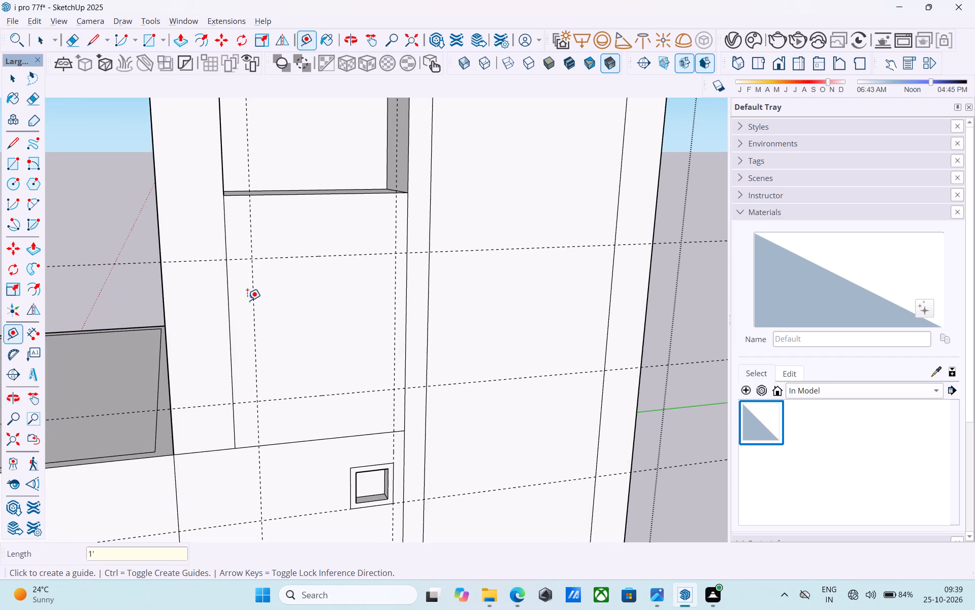
middle_drag(413, 294, 370, 298)
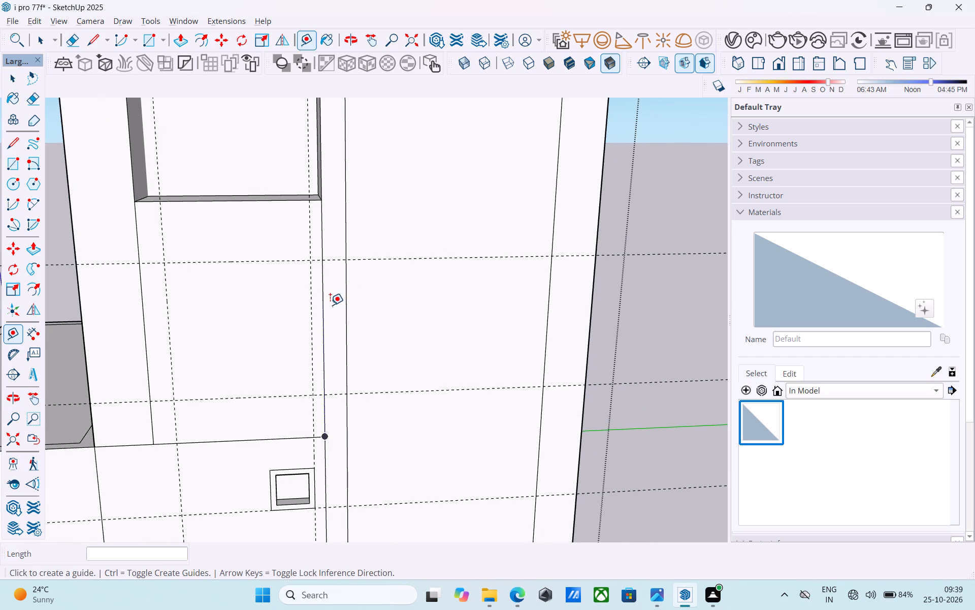
Replace the vertical guide near the panel's door-side edge with one 1' inward from that edge.
key(e)
drag(313, 304, 308, 305)
key(space)
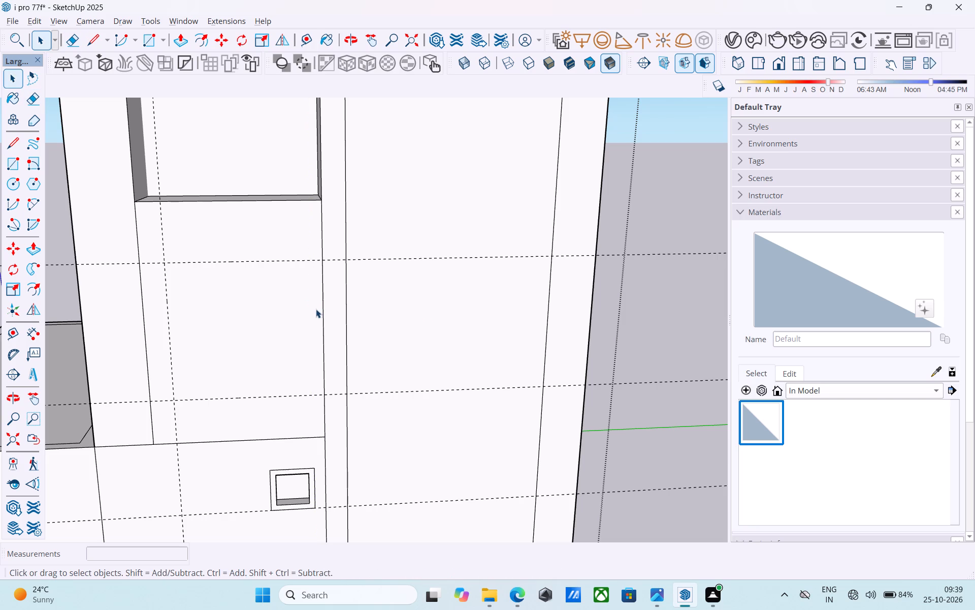
key(t)
click(320, 312)
key(1)
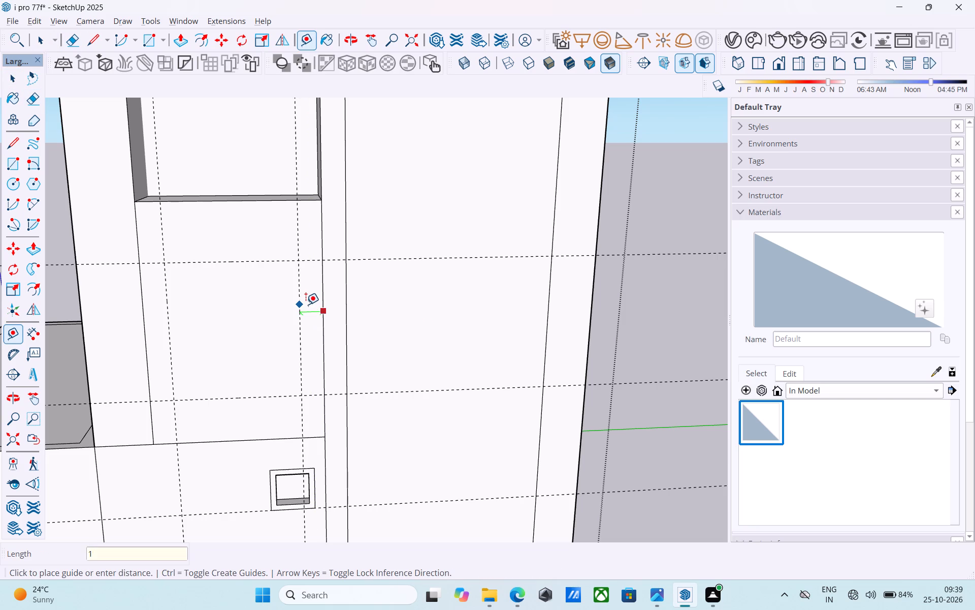
key(apostrophe)
key(Return)
key(space)
Draw a rectangle 6' high and 2' wide from the intersection of the outer vertical guide and the upper horizontal guide.
key(r)
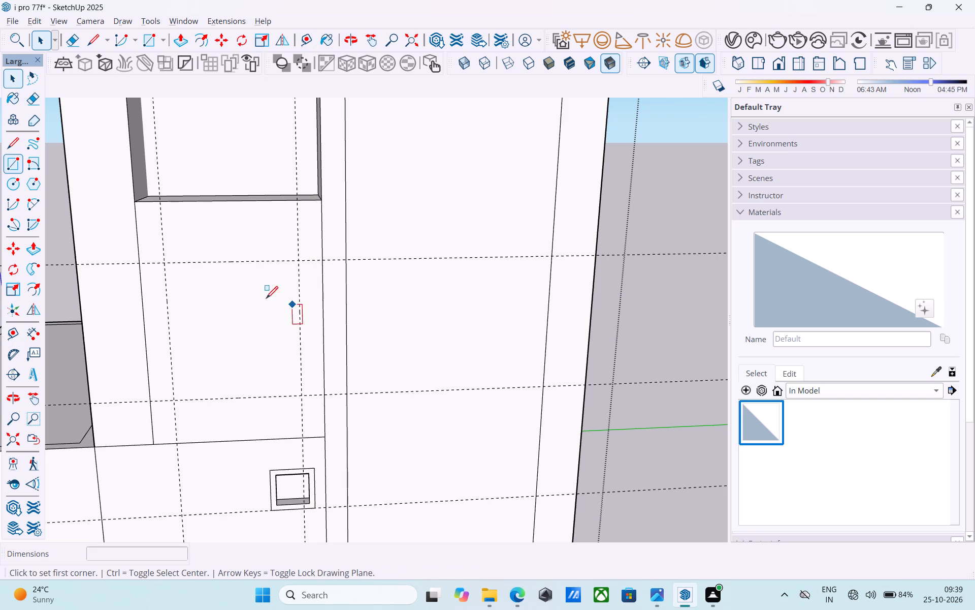
click(160, 263)
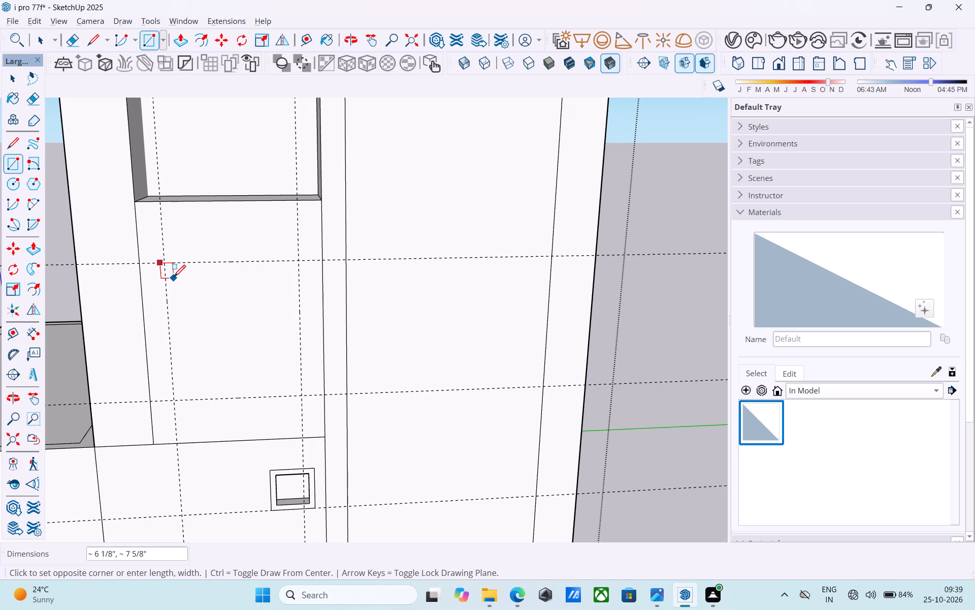
key(r)
click(164, 264)
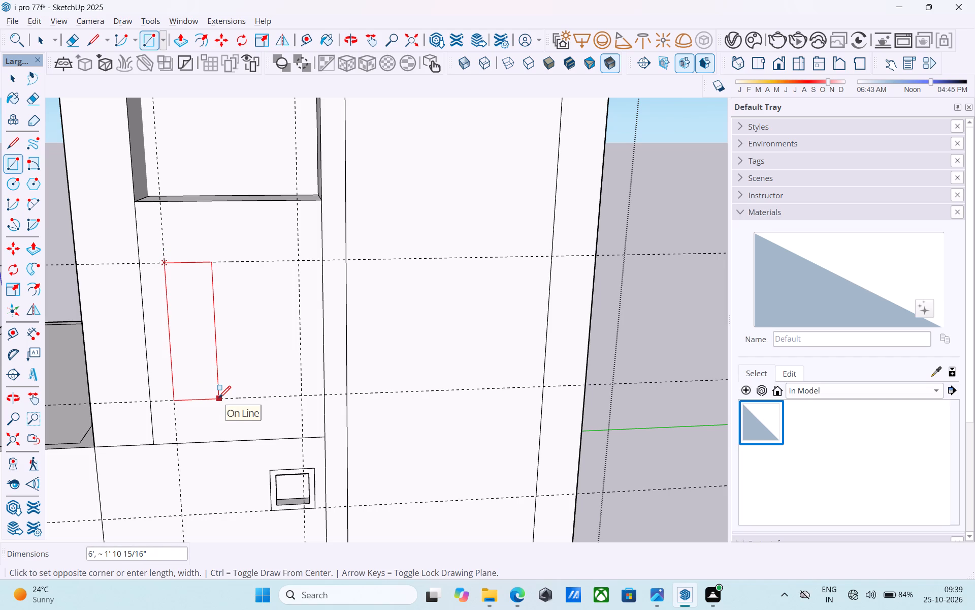
text(6',2')
key(Return)
key(space)
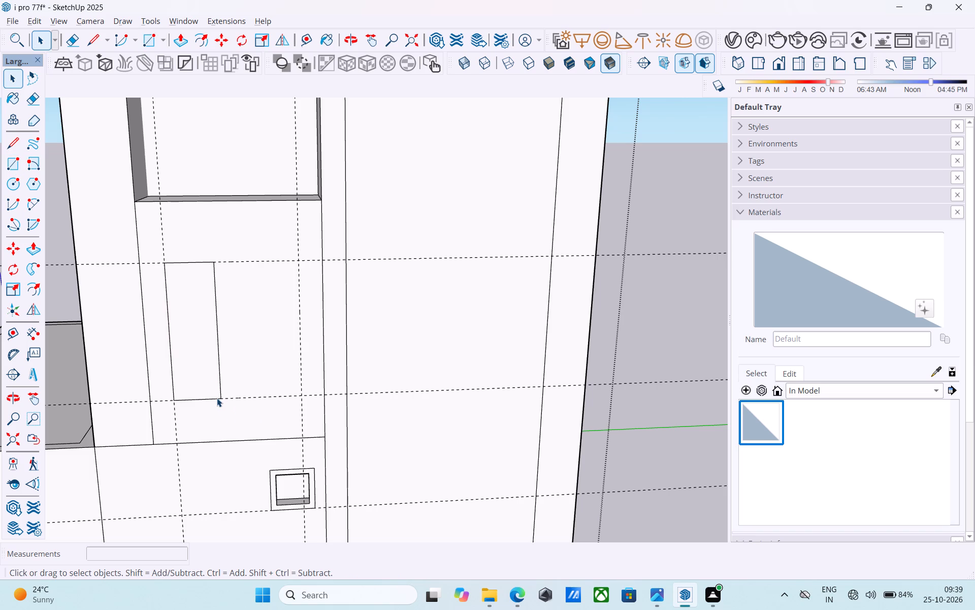
Copy the rectangle 3' 6" across the panel so its lower corner meets the door-side vertical guide.
click(205, 376)
key(m)
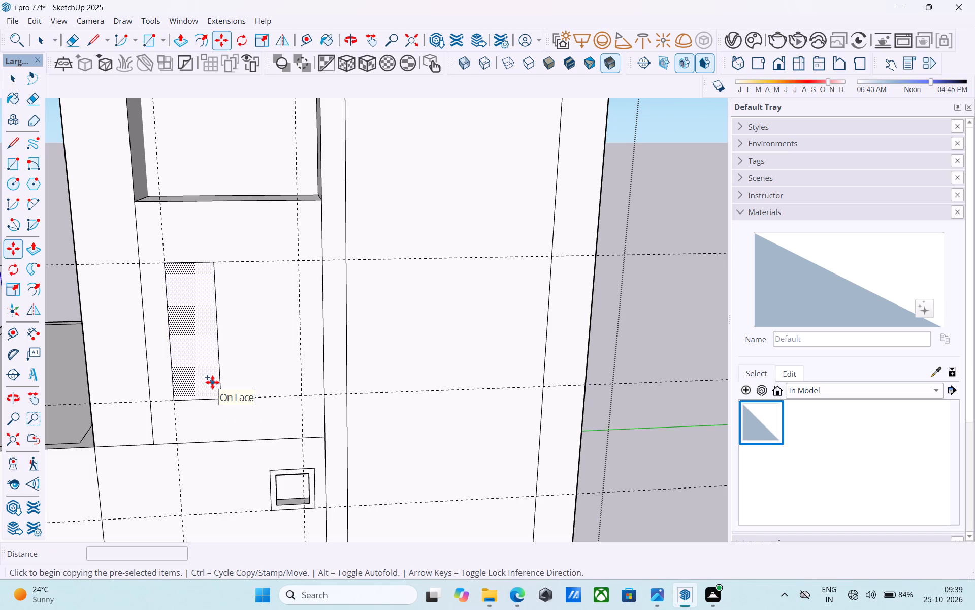
click(223, 402)
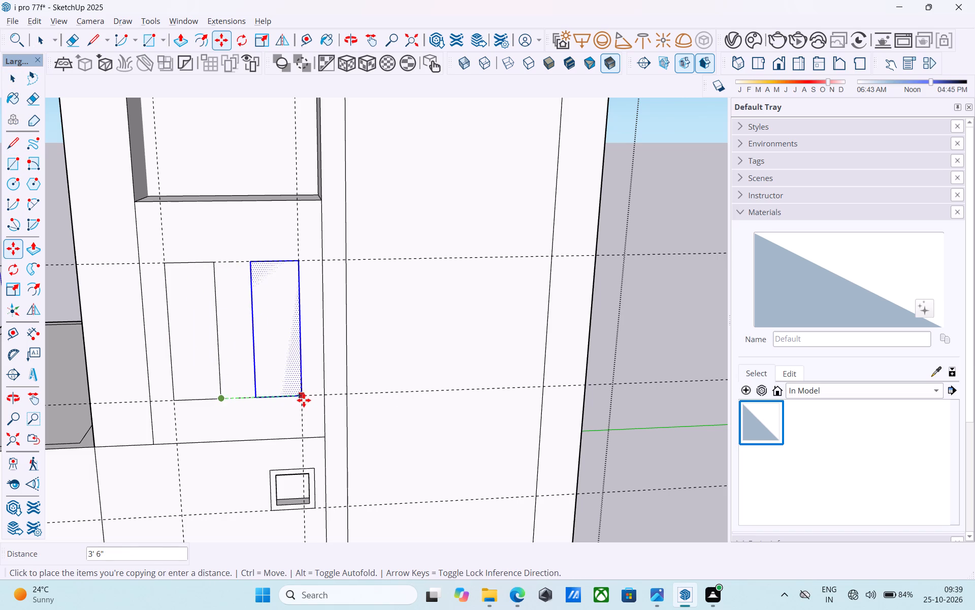
click(304, 400)
key(space)
Offset the outlines of both tall rectangles 2" inward to form window frames.
click(207, 378)
key(f)
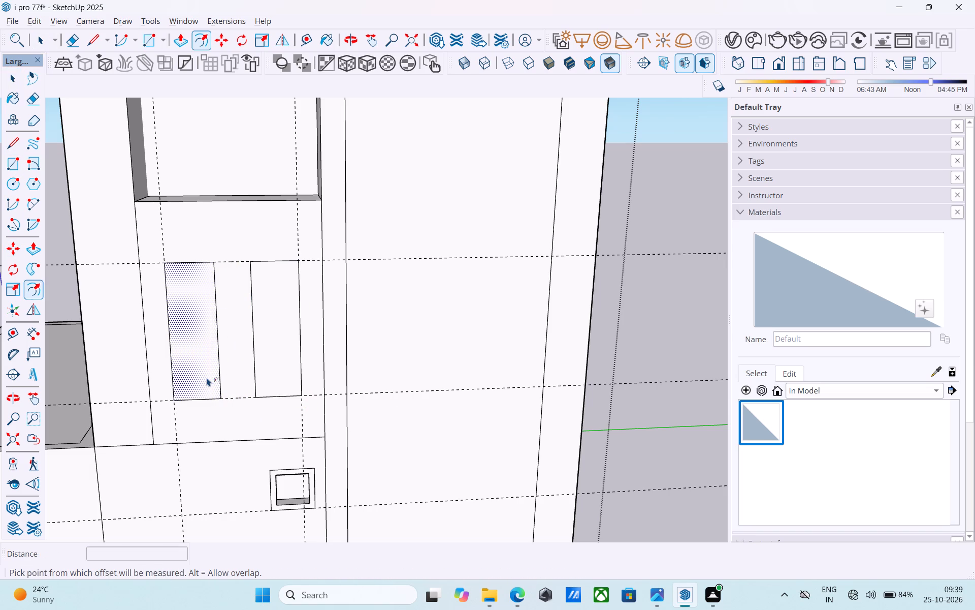
click(207, 378)
text(2")
key(Return)
key(space)
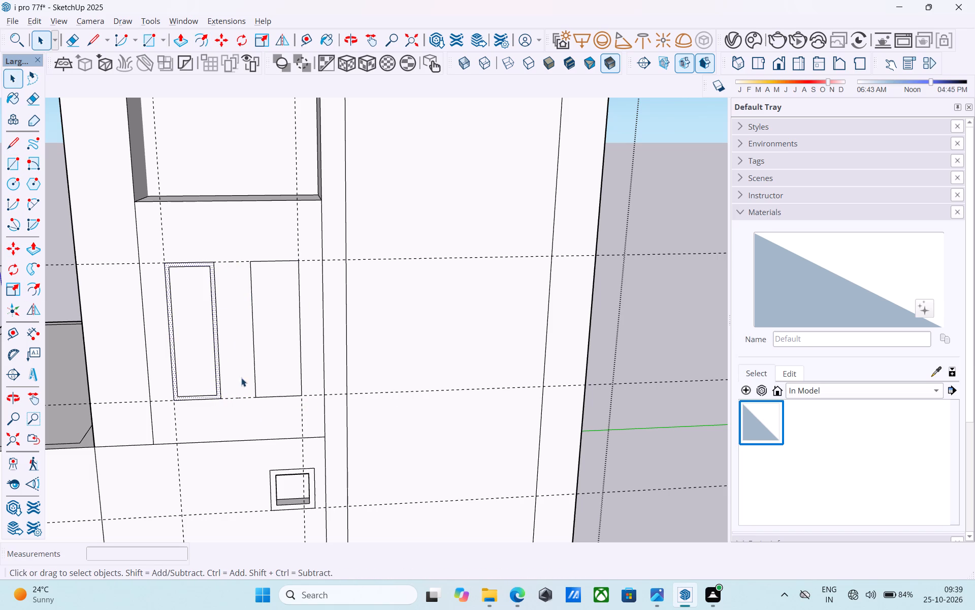
click(259, 376)
key(f)
click(259, 376)
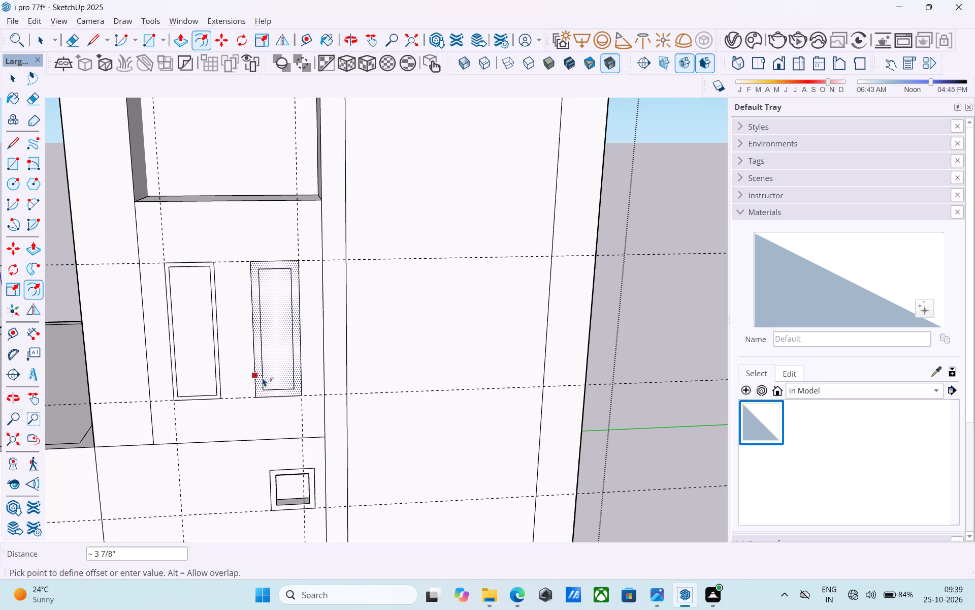
text(2")
key(Return)
key(space)
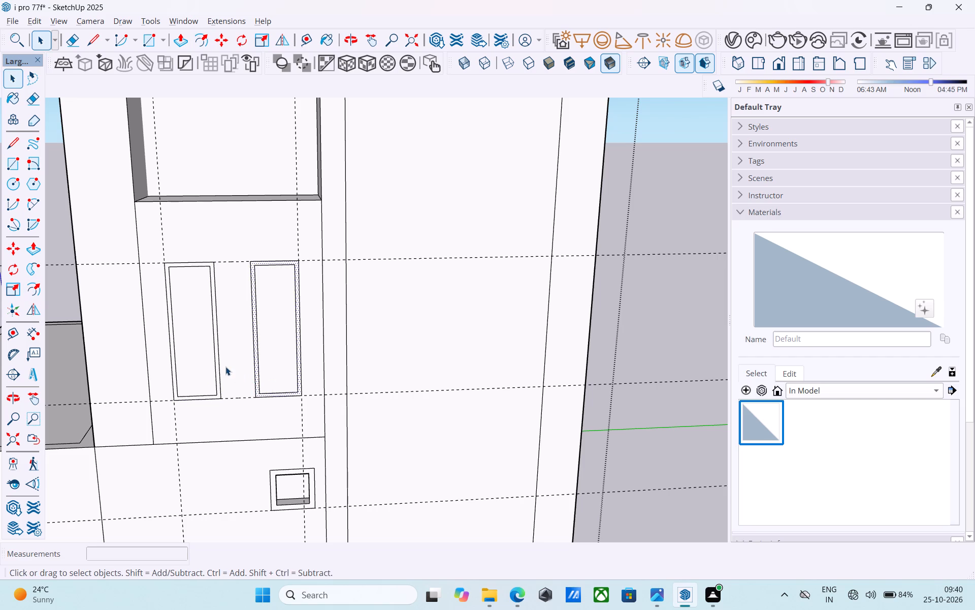
Push the inner faces of both tall windows inward to match the depth of the small square recess.
click(194, 348)
scroll(194, 348, up, 1)
key(p)
click(194, 348)
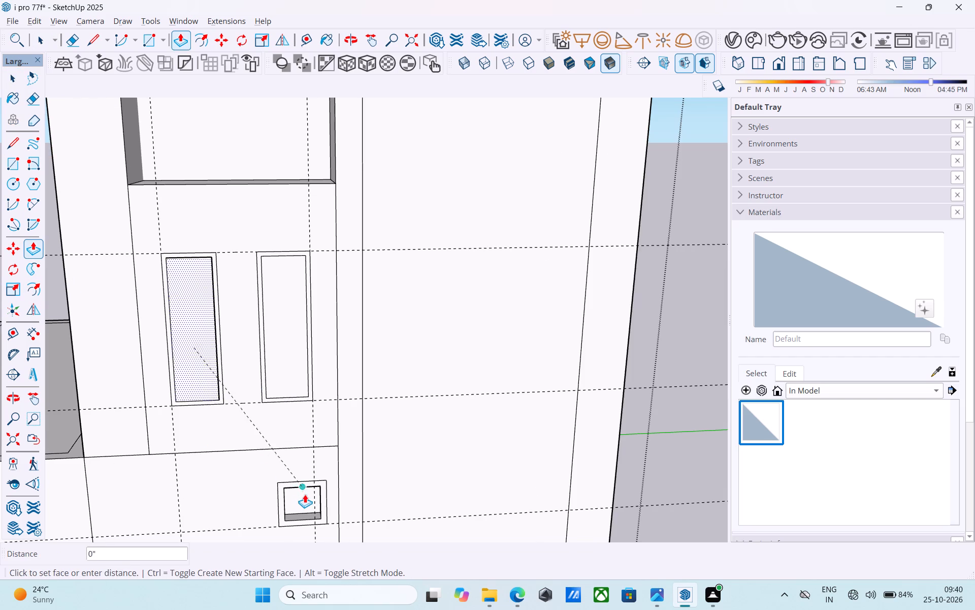
click(305, 498)
key(space)
click(289, 365)
key(p)
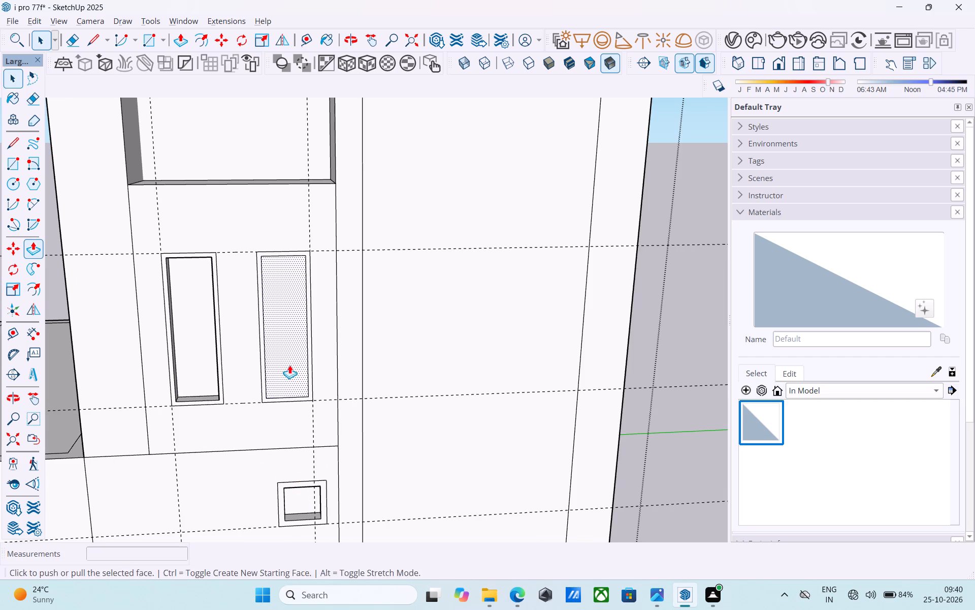
click(289, 365)
click(196, 344)
key(space)
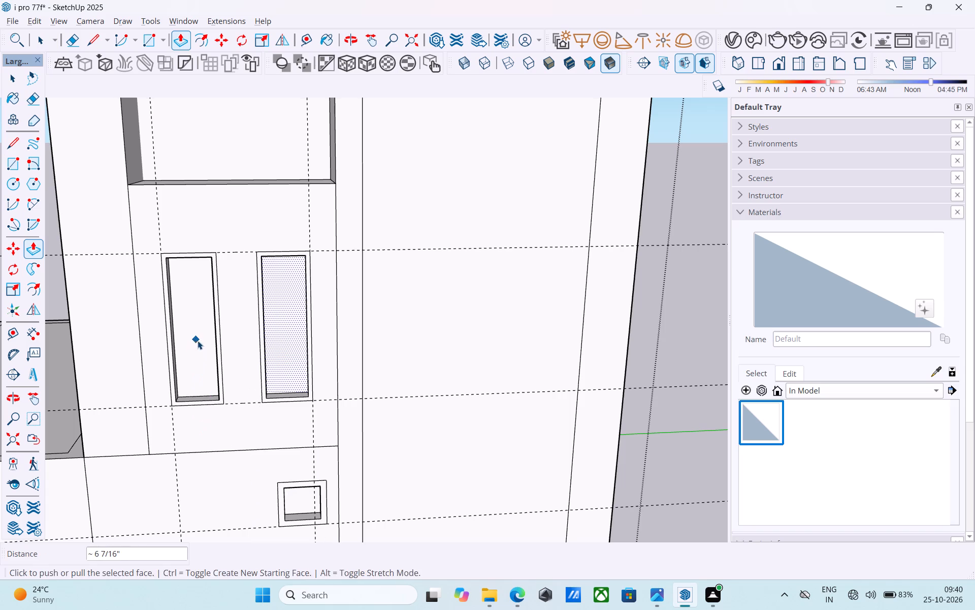
Push the door face inward to match the depth of the tall window recesses.
scroll(215, 371, down, 4)
middle_drag(221, 389, 275, 321)
scroll(270, 324, down, 9)
middle_drag(255, 368, 262, 431)
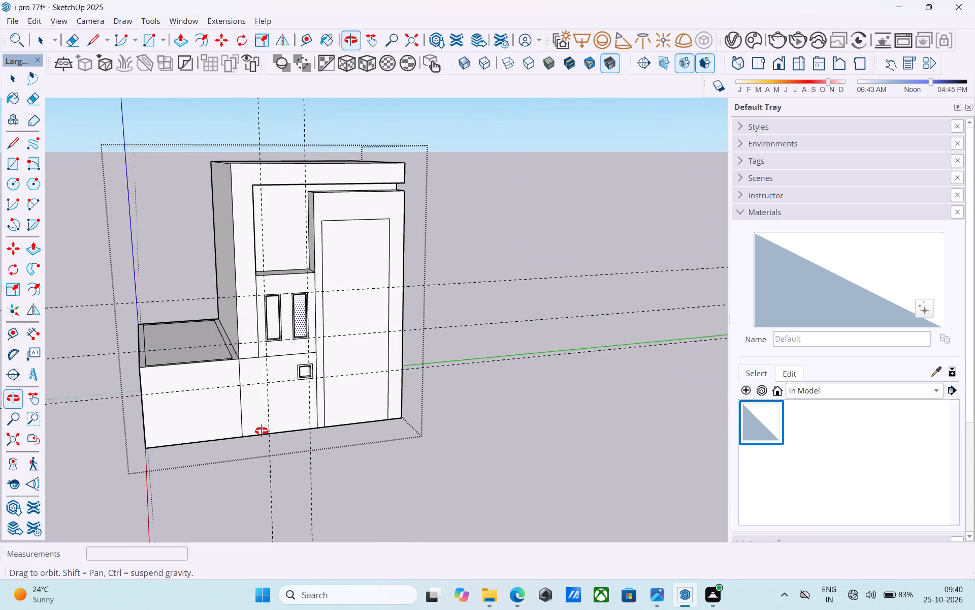
middle_drag(262, 431, 330, 422)
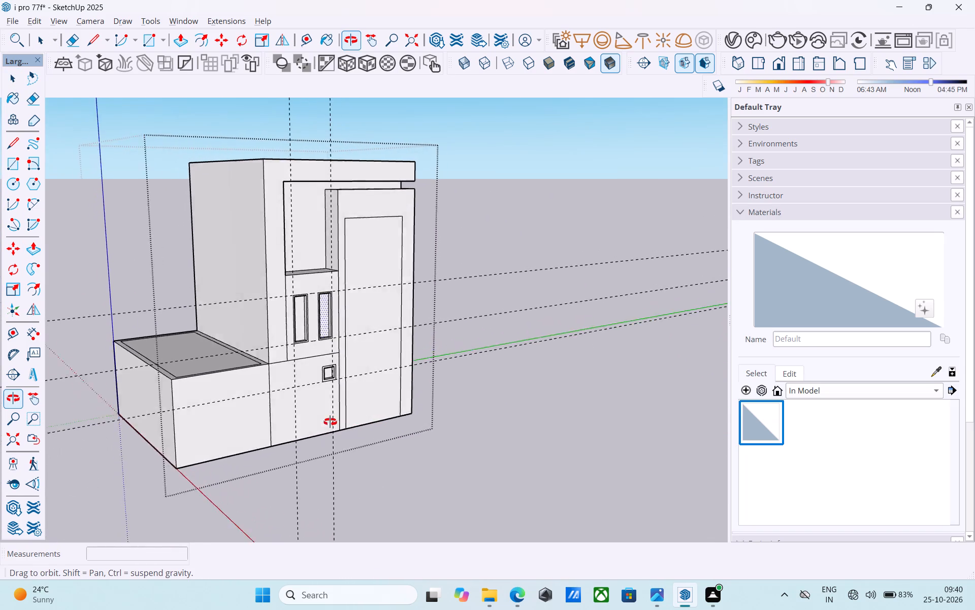
middle_drag(330, 422, 243, 446)
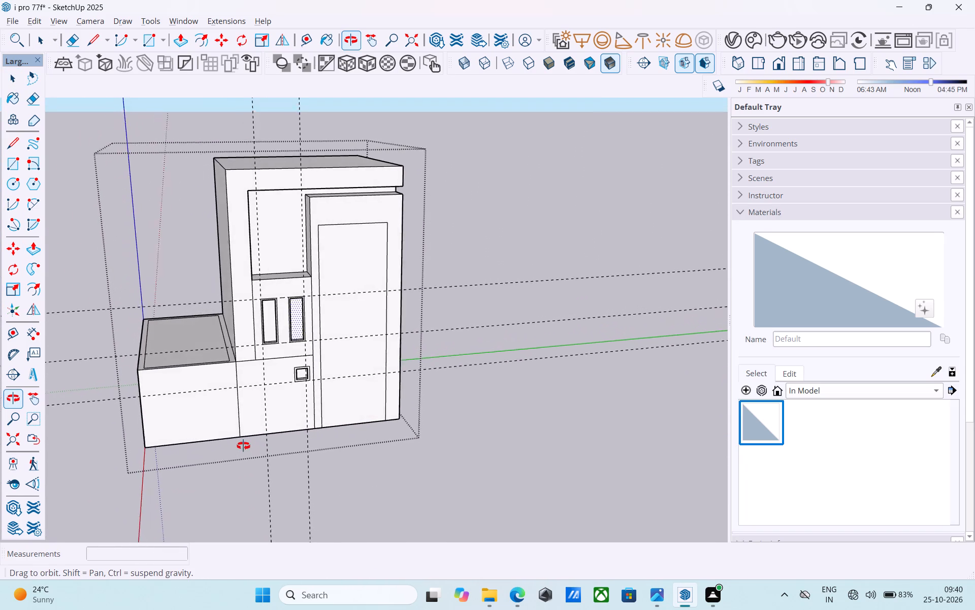
middle_drag(243, 446, 241, 444)
scroll(332, 402, up, 4)
click(335, 396)
key(p)
click(334, 391)
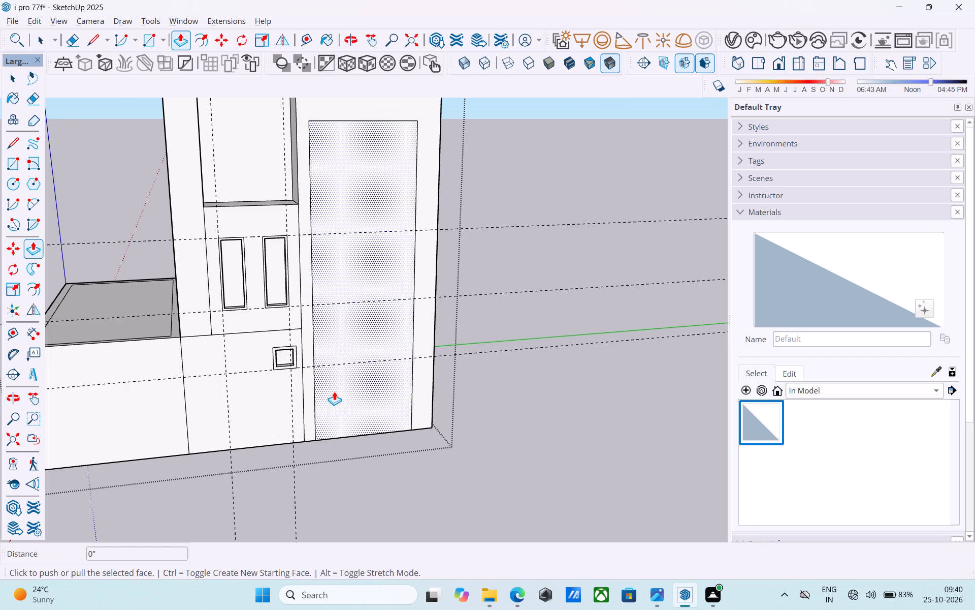
scroll(278, 296, up, 11)
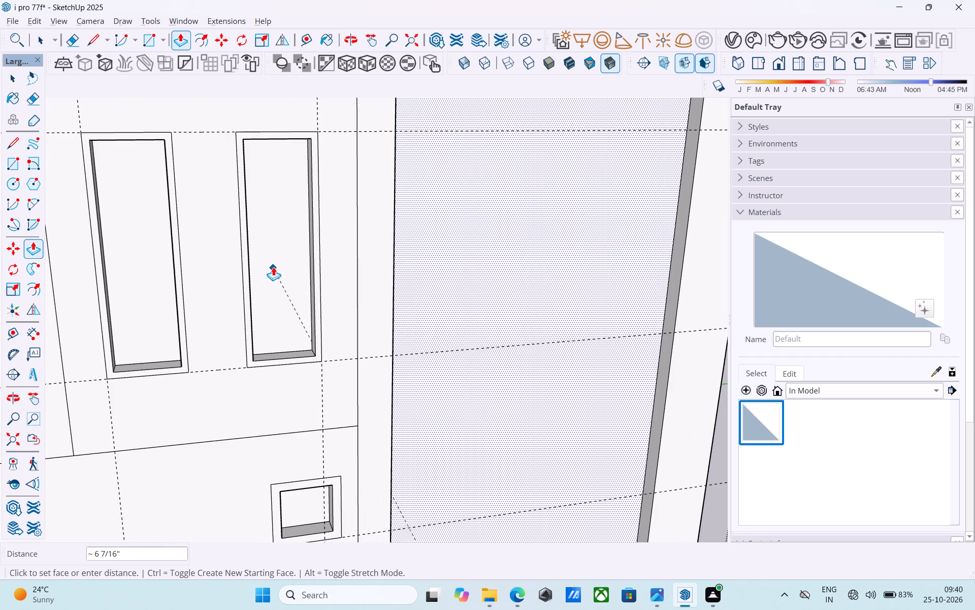
click(273, 266)
key(space)
Pull the top face of the roof up by 2'.
scroll(277, 289, down, 9)
middle_drag(282, 303, 290, 433)
shift+middle_drag(344, 325, 346, 266)
scroll(348, 261, down, 10)
middle_drag(347, 279, 403, 394)
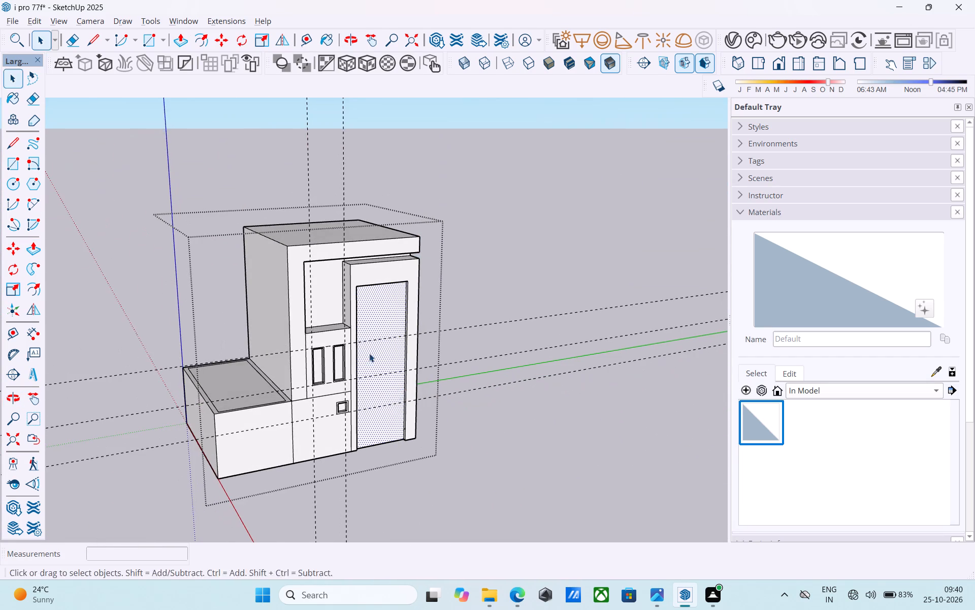
shift+middle_drag(369, 351, 257, 314)
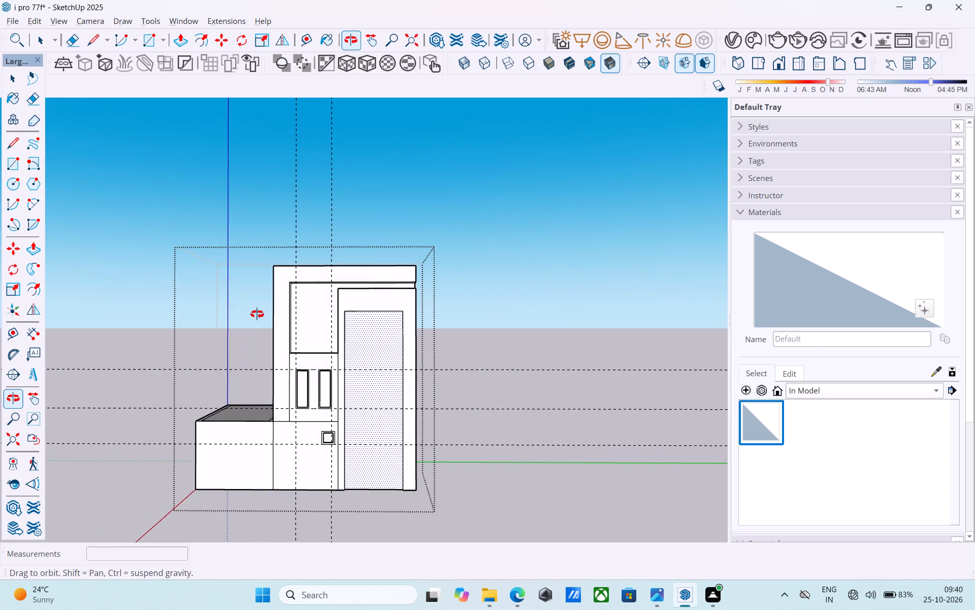
shift+middle_drag(257, 314, 262, 439)
scroll(311, 350, up, 3)
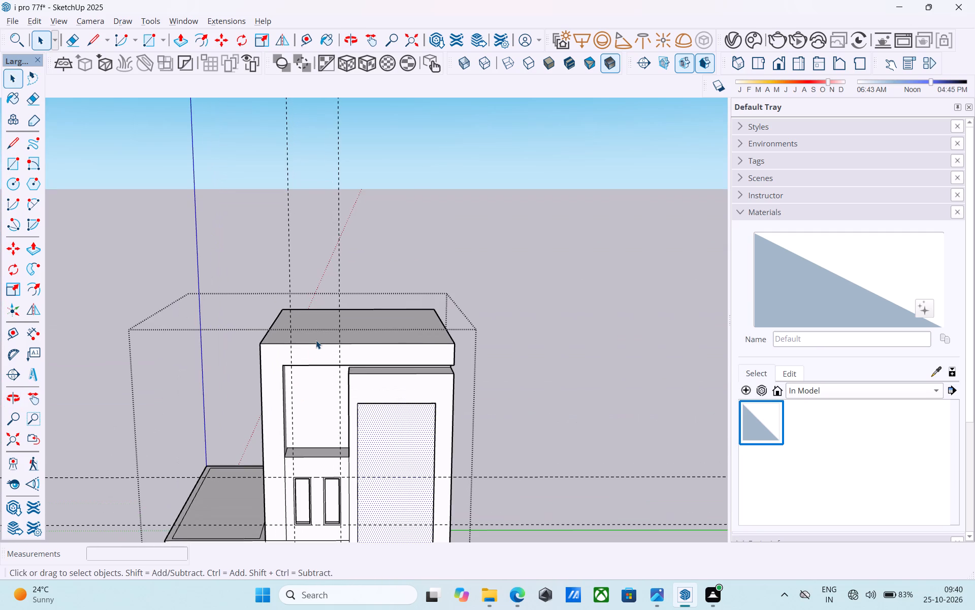
click(316, 340)
key(p)
click(316, 340)
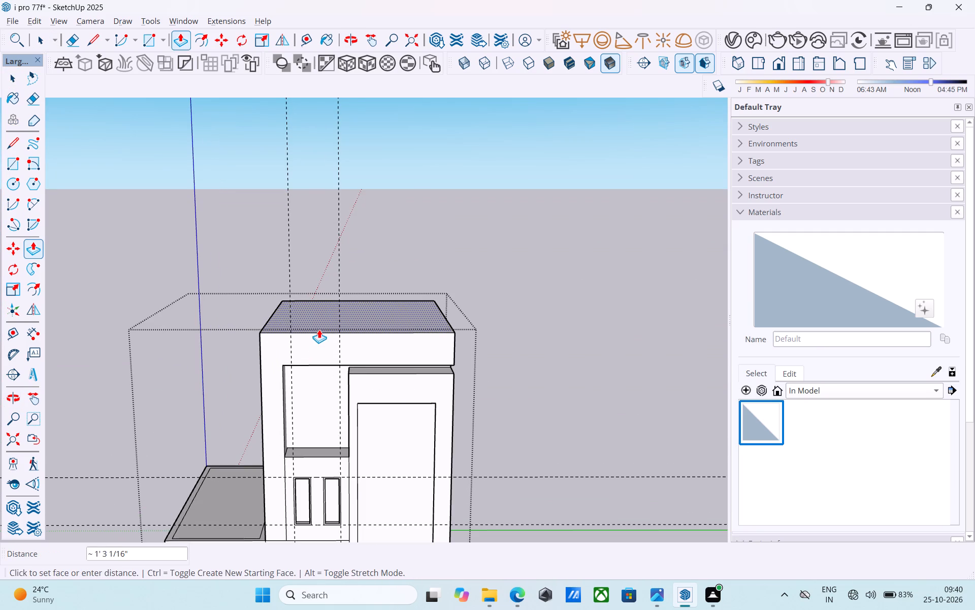
text(2')
key(Return)
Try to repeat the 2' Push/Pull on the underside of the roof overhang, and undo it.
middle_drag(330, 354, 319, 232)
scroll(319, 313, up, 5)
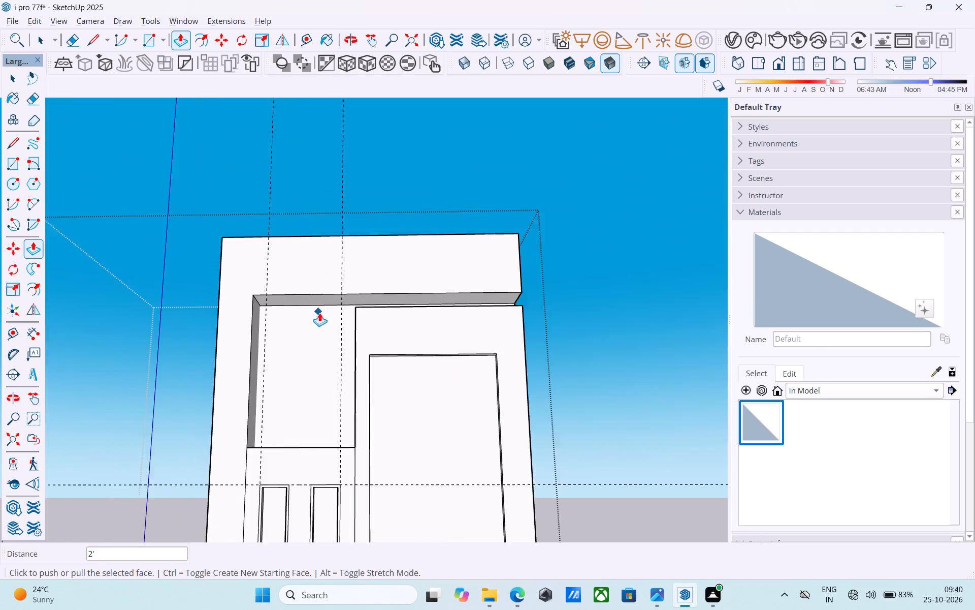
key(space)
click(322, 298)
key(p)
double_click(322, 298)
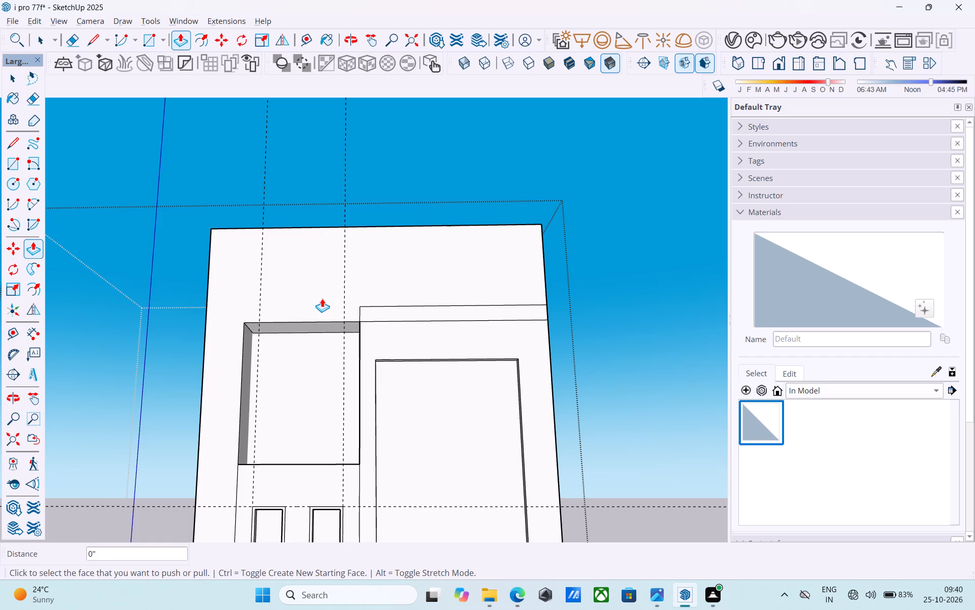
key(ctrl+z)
Push the underside of the roof overhang up by 2'.
click(323, 295)
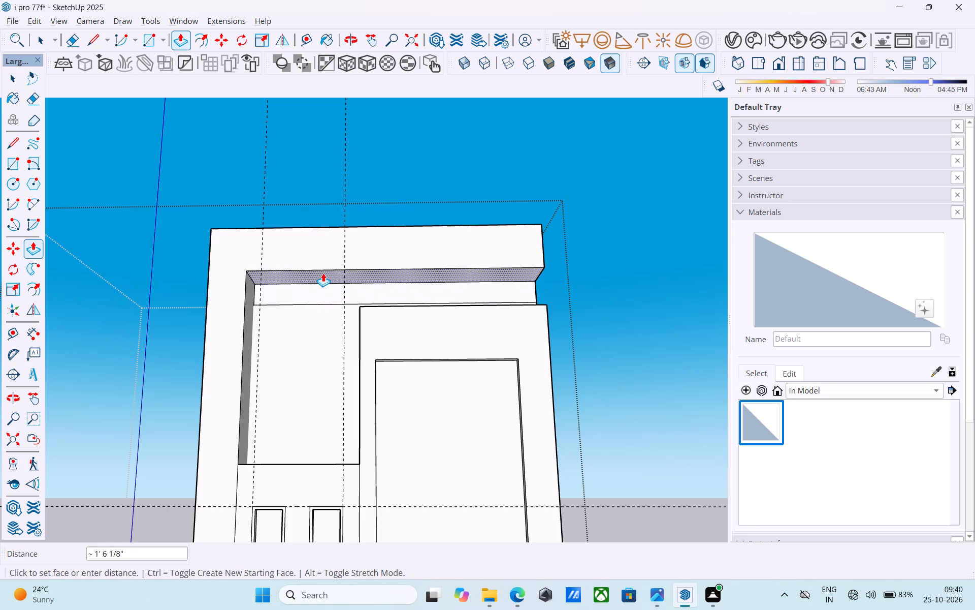
text(2')
key(Return)
key(space)
Erase the leftover horizontal edge across the back wall beneath the roof overhang.
scroll(323, 273, down, 4)
middle_drag(323, 273, 350, 410)
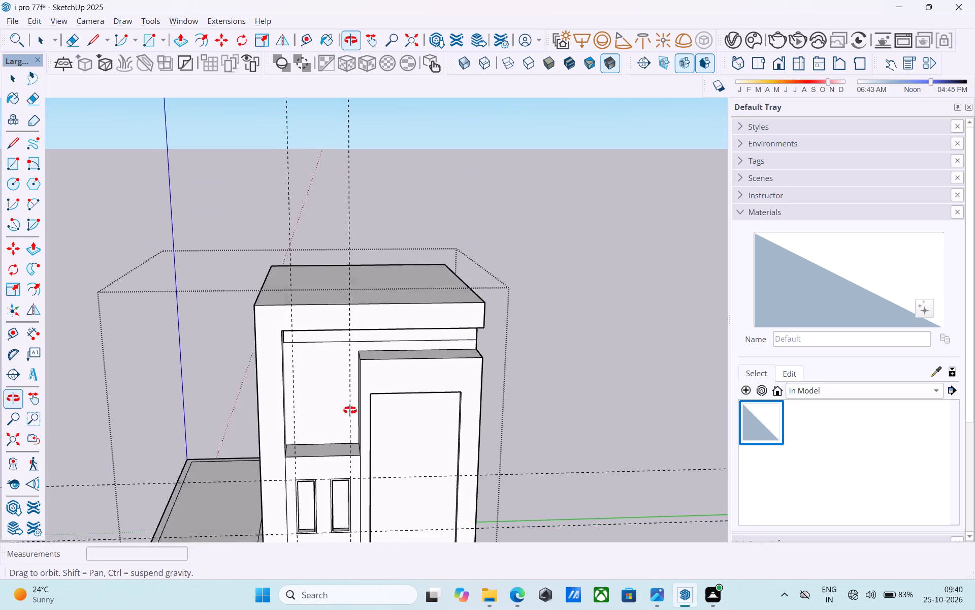
middle_drag(350, 410, 353, 354)
scroll(347, 341, up, 8)
middle_drag(330, 328, 135, 365)
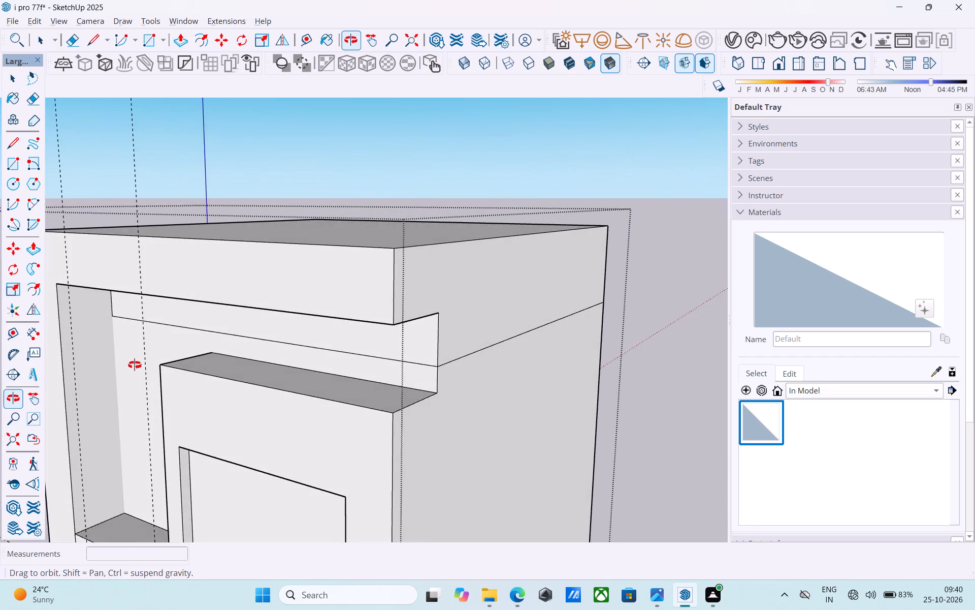
middle_drag(135, 365, 159, 353)
key(e)
drag(201, 330, 208, 322)
Examine the raised roof overhang, the front recesses and the whole block from several viewpoints.
middle_drag(319, 334, 465, 323)
scroll(467, 321, down, 10)
middle_drag(410, 368, 425, 348)
scroll(424, 342, down, 3)
middle_drag(424, 342, 420, 339)
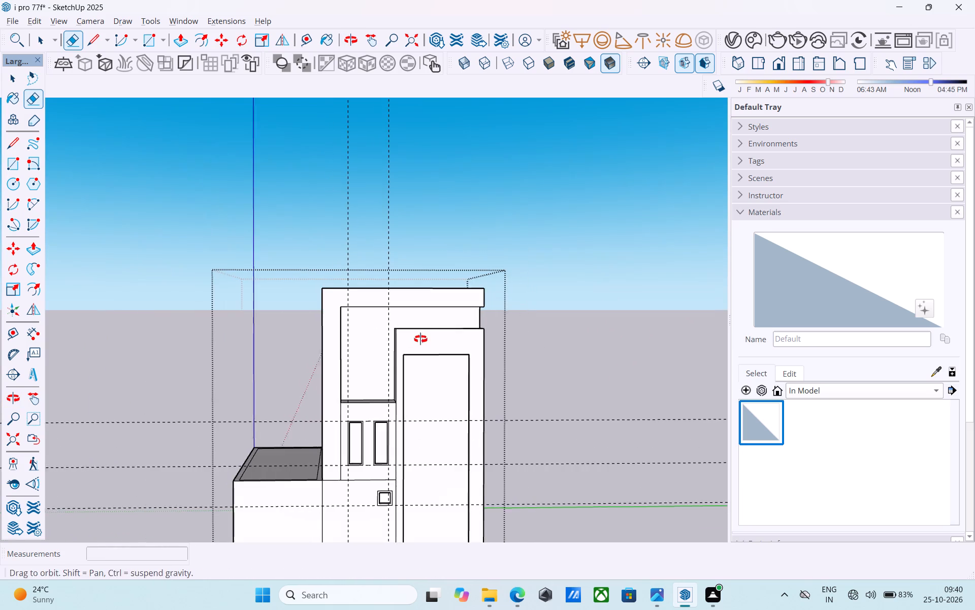
middle_drag(420, 339, 418, 337)
scroll(419, 332, down, 5)
middle_drag(420, 351, 415, 280)
scroll(424, 353, up, 2)
scroll(415, 284, up, 10)
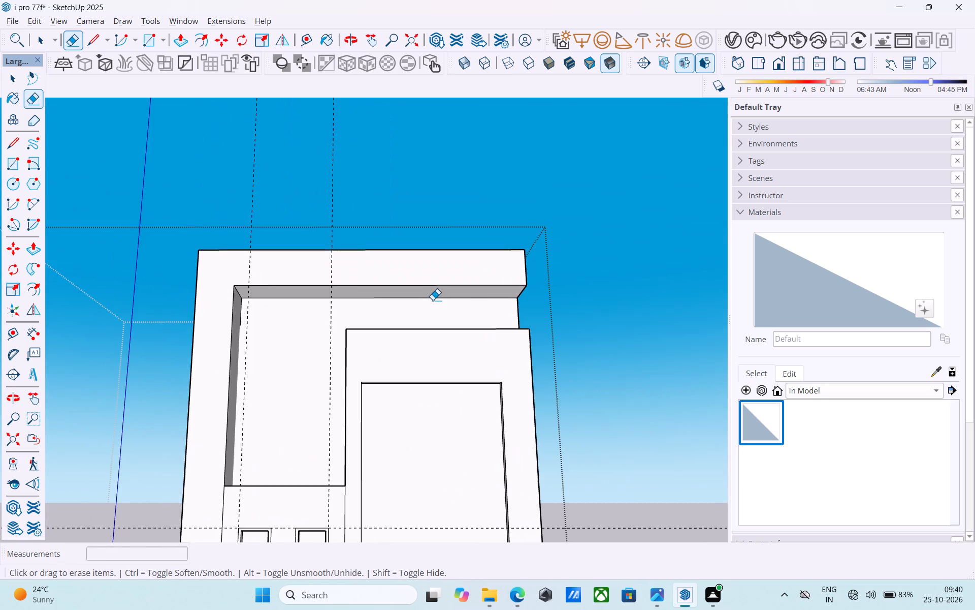
scroll(433, 300, down, 5)
middle_drag(428, 303, 374, 504)
scroll(415, 334, up, 5)
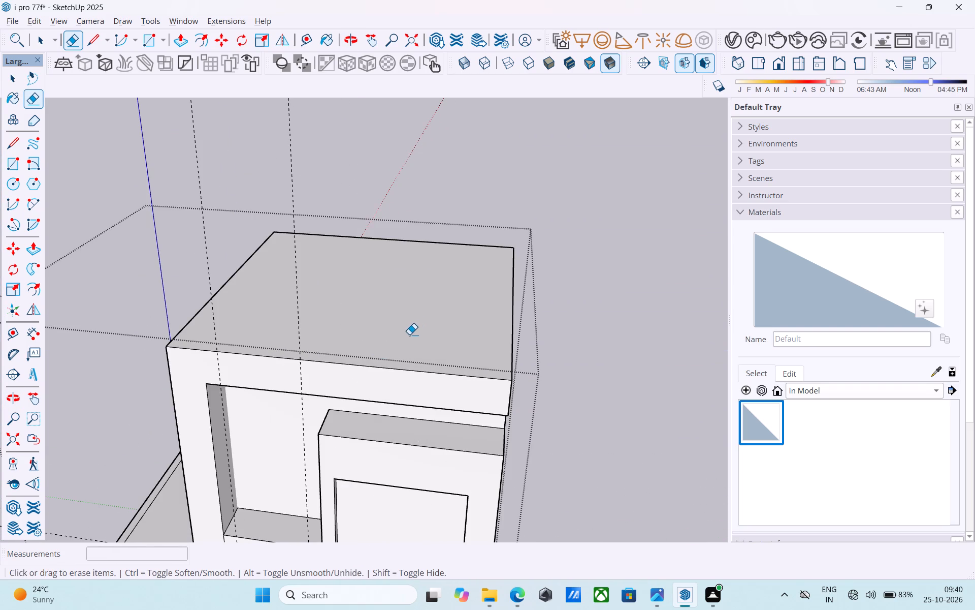
scroll(408, 335, up, 1)
scroll(408, 335, down, 4)
middle_drag(417, 372, 479, 220)
scroll(483, 219, down, 10)
middle_drag(415, 340, 488, 369)
middle_drag(427, 388, 456, 554)
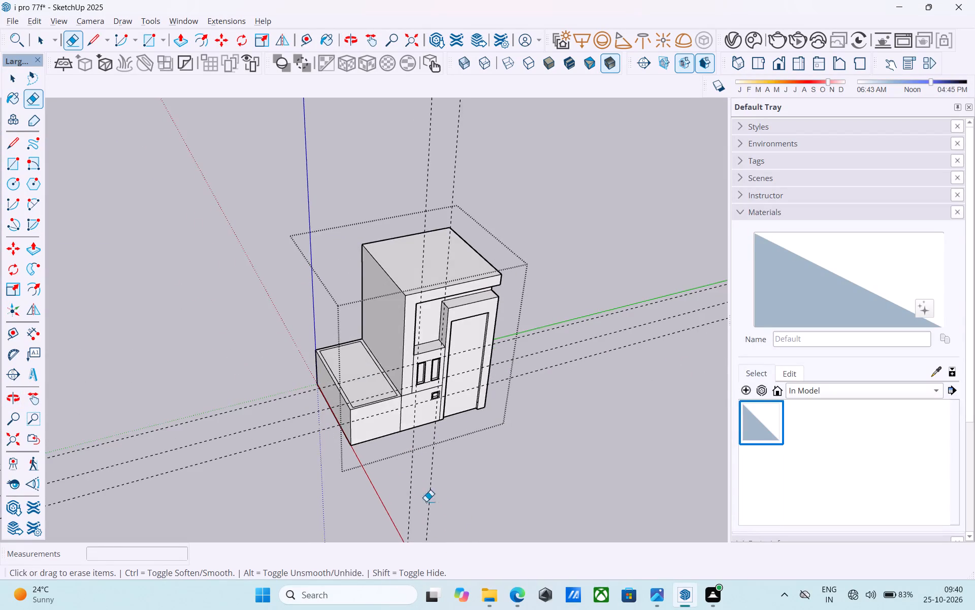
scroll(379, 413, up, 4)
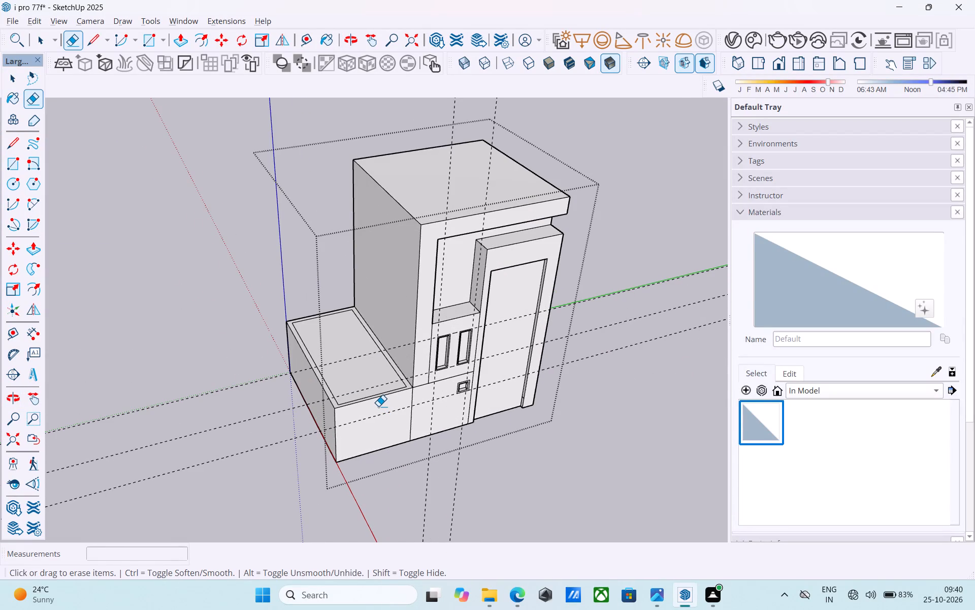
middle_drag(378, 406, 463, 400)
scroll(414, 409, up, 1)
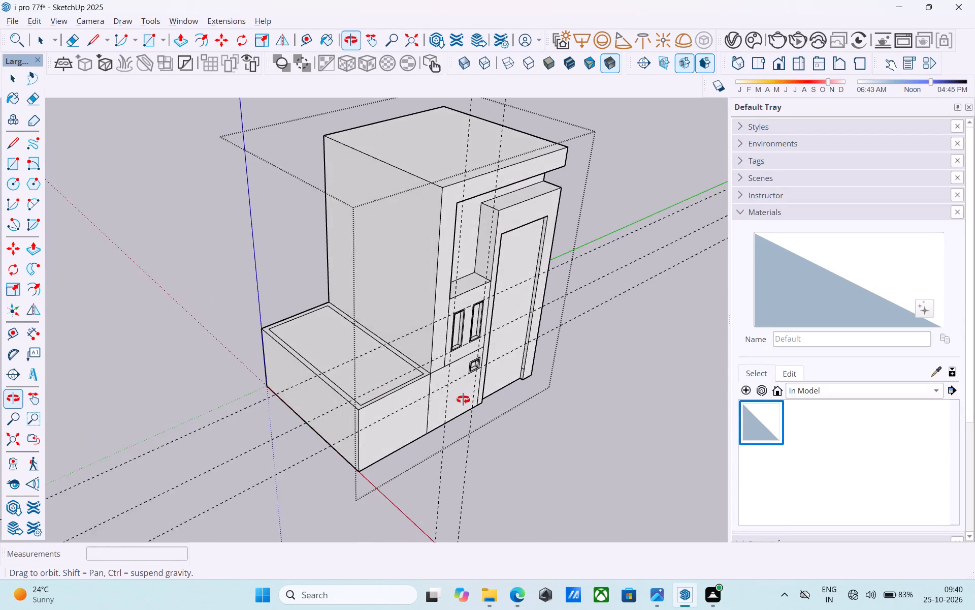
Copy the short inner border edge nearest the window facade 3' inward across the low block's top.
middle_drag(463, 400, 544, 399)
scroll(464, 364, up, 11)
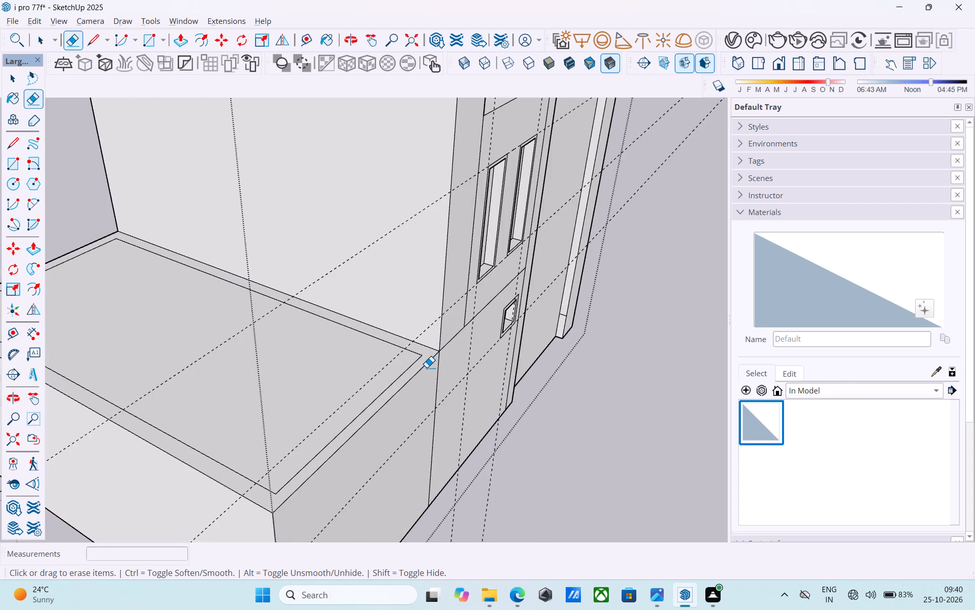
scroll(427, 368, up, 2)
key(space)
click(412, 358)
key(m)
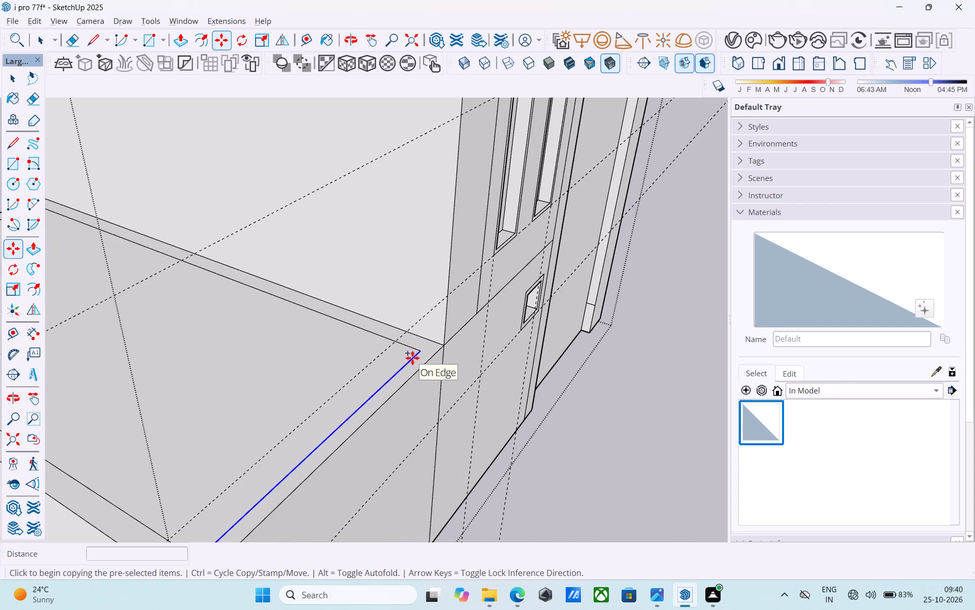
click(415, 351)
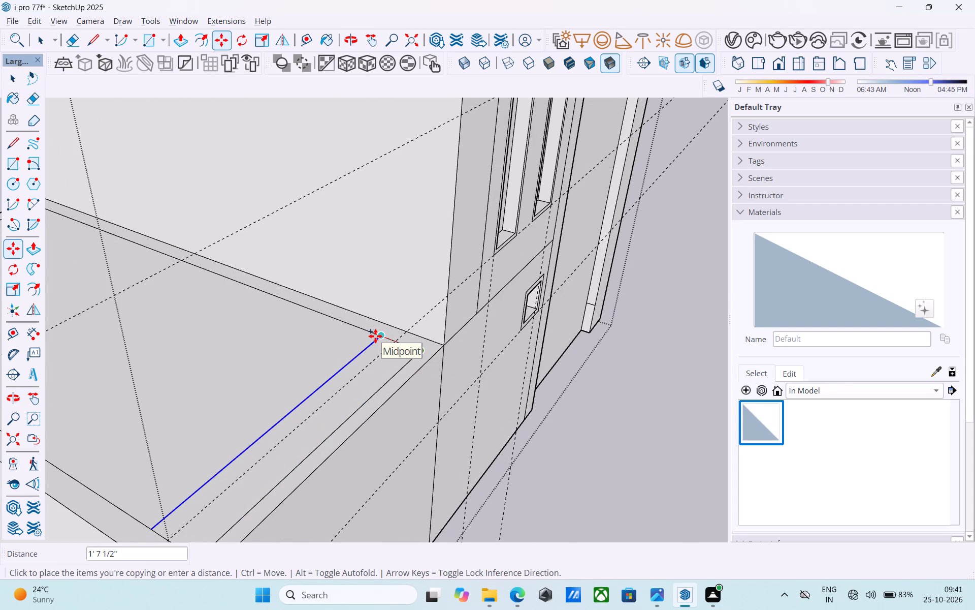
text(3')
key(Return)
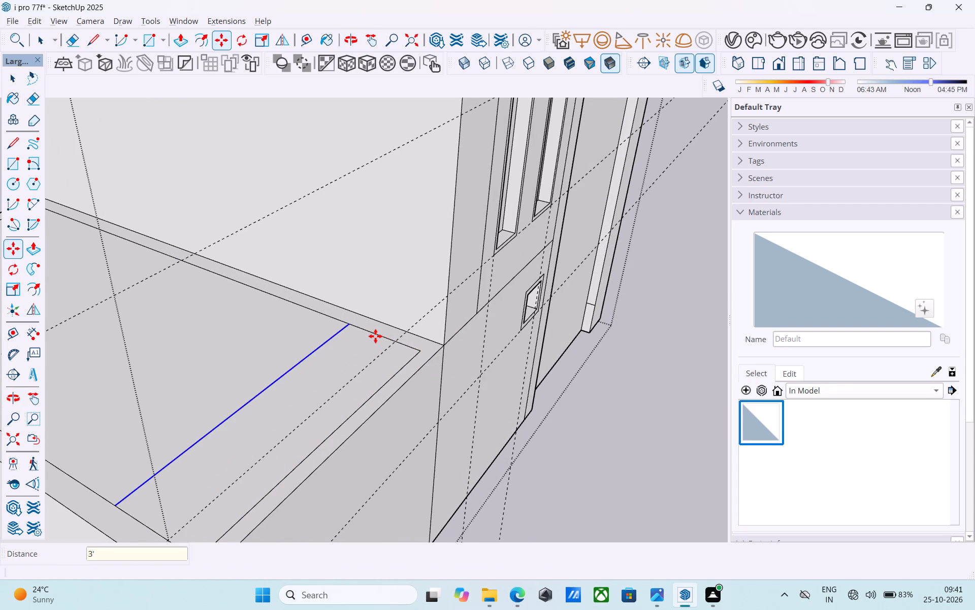
Copy the long inner border edge opposite the tall wall 2' inward across the low block's top.
scroll(397, 322, down, 5)
middle_drag(410, 332, 396, 382)
scroll(398, 374, down, 5)
scroll(283, 448, up, 6)
key(space)
click(292, 447)
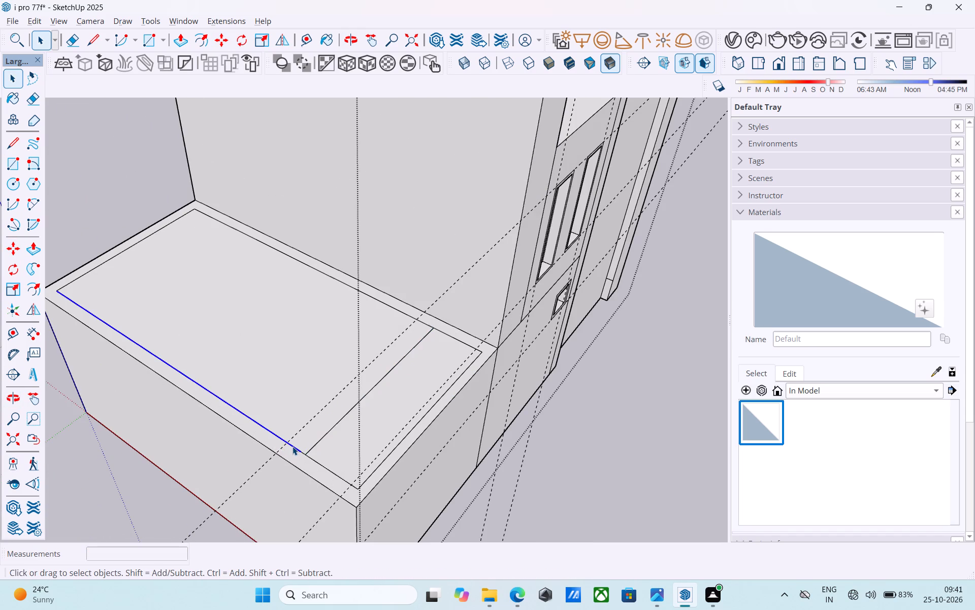
key(m)
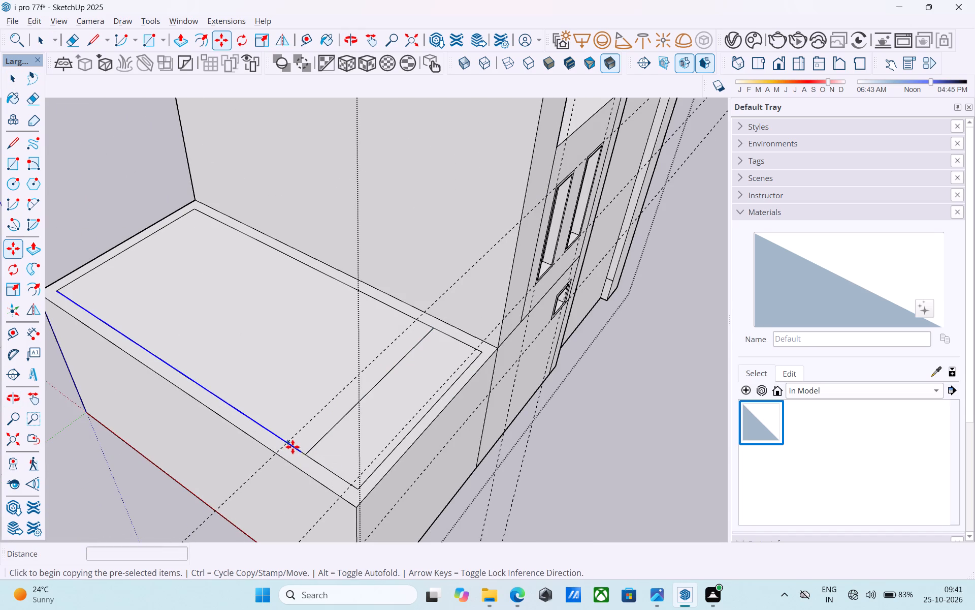
click(309, 456)
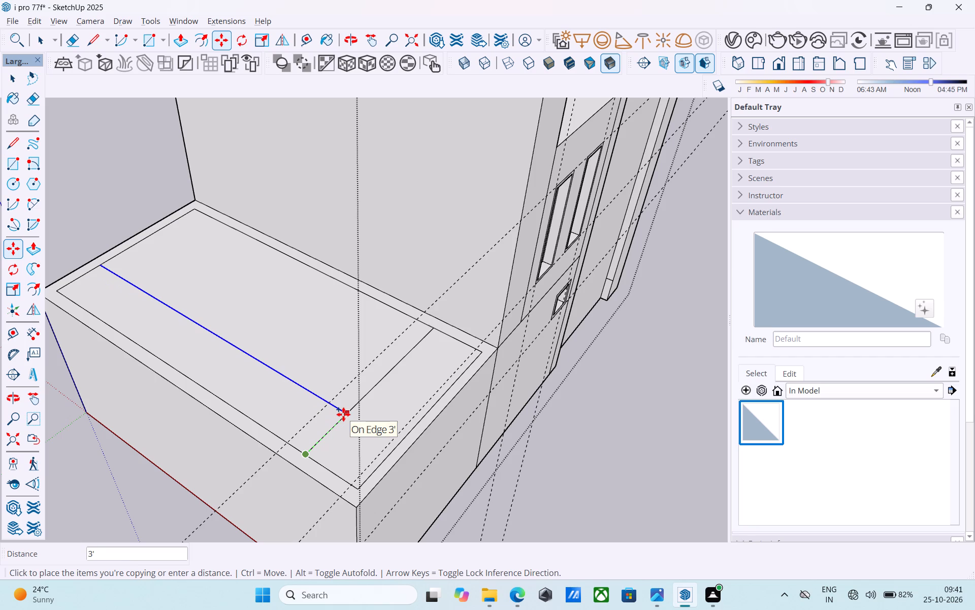
text(2')
key(Return)
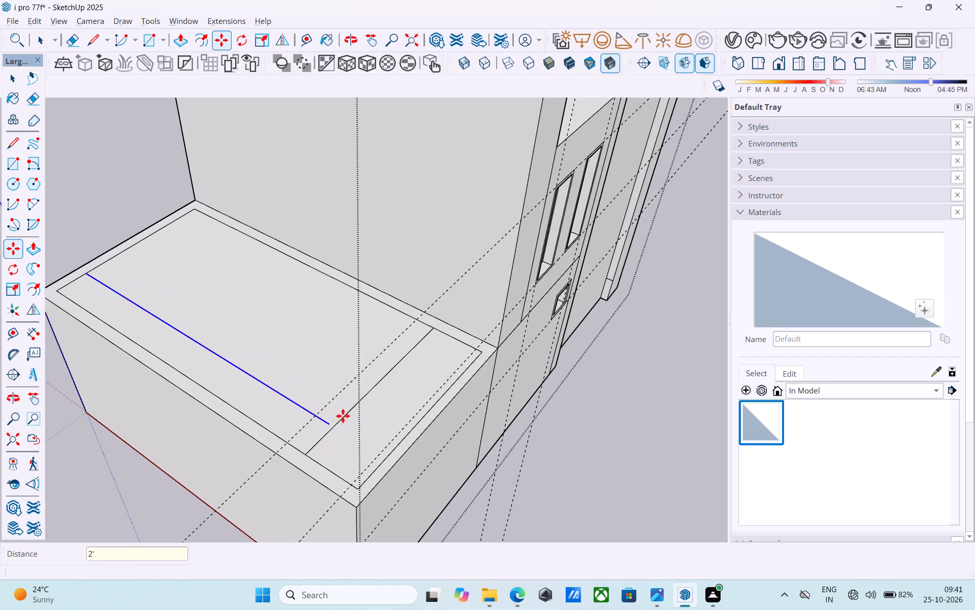
Join the two copied edges with a 3" line and erase the stub extending past their corner.
key(l)
scroll(338, 401, up, 2)
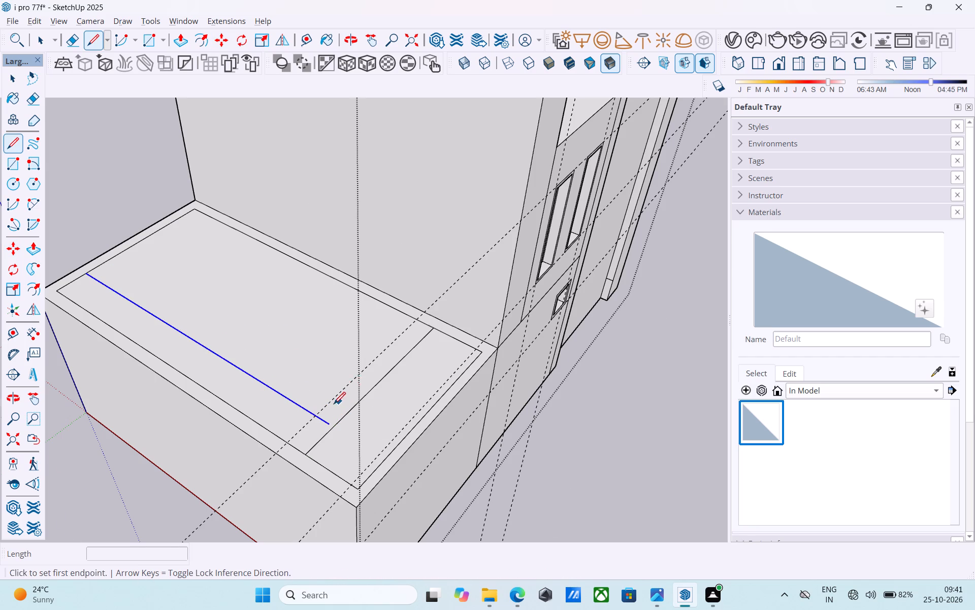
scroll(334, 405, up, 3)
click(323, 436)
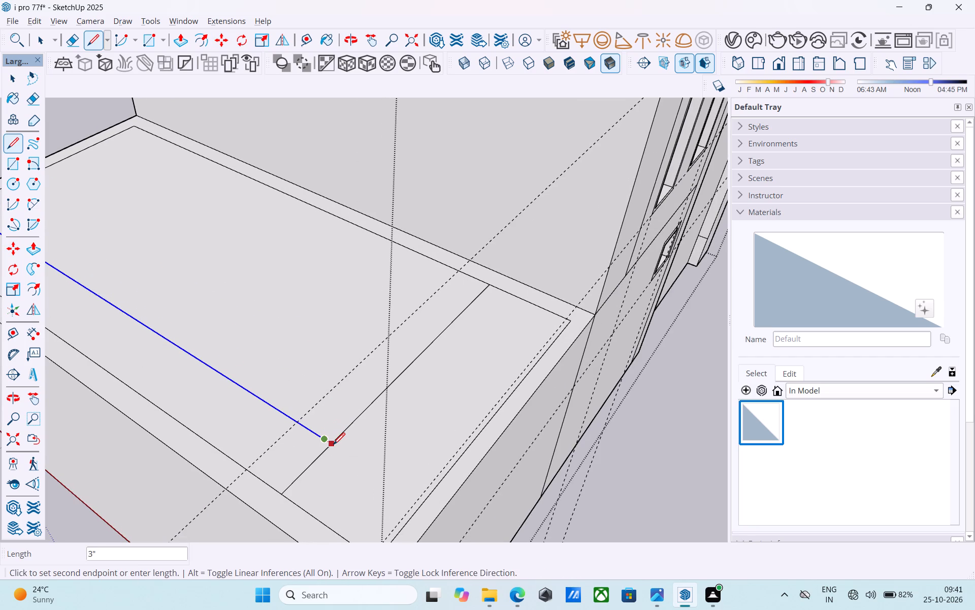
click(333, 446)
key(space)
key(e)
drag(320, 463, 288, 446)
key(space)
scroll(289, 453, down, 6)
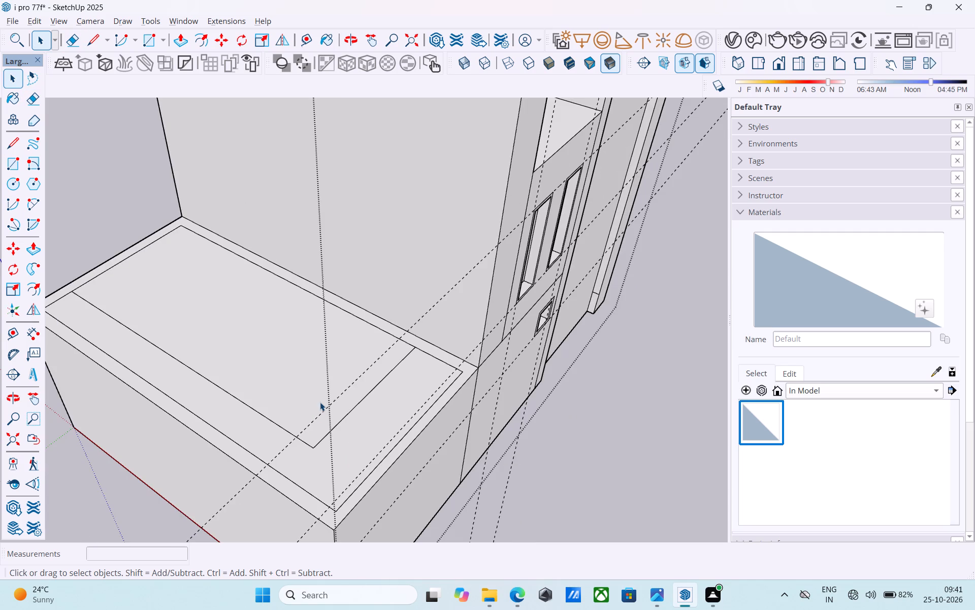
Offset the inner rectangular face on the low block's top inward by 6".
click(320, 402)
scroll(320, 402, up, 1)
key(f)
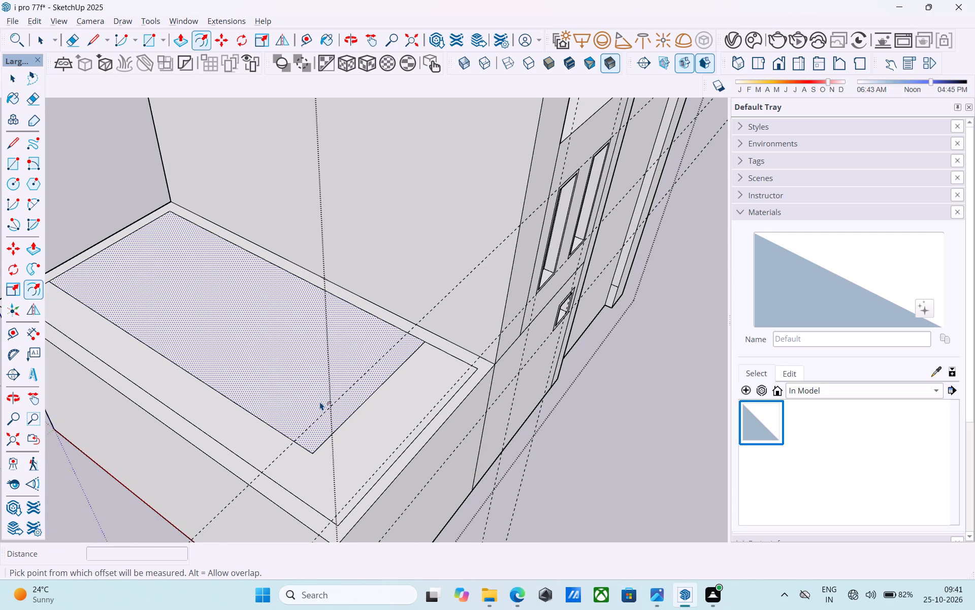
click(320, 402)
key(6)
key(shift+quotedbl)
key(Return)
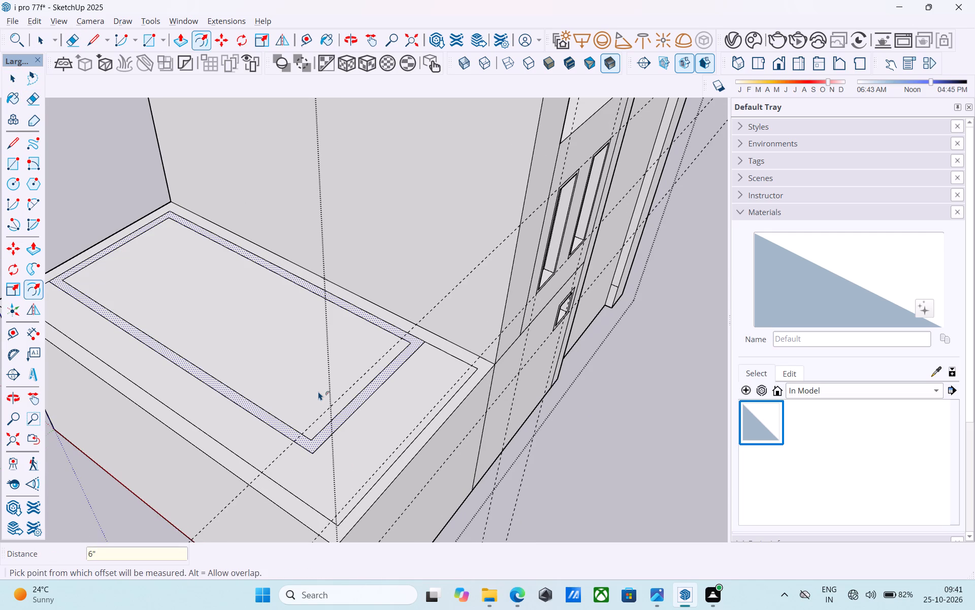
Extend both short offset edges towards the tall wall by 6" and 1' 3", and erase the parallel edges along that wall.
key(space)
key(l)
scroll(375, 339, up, 3)
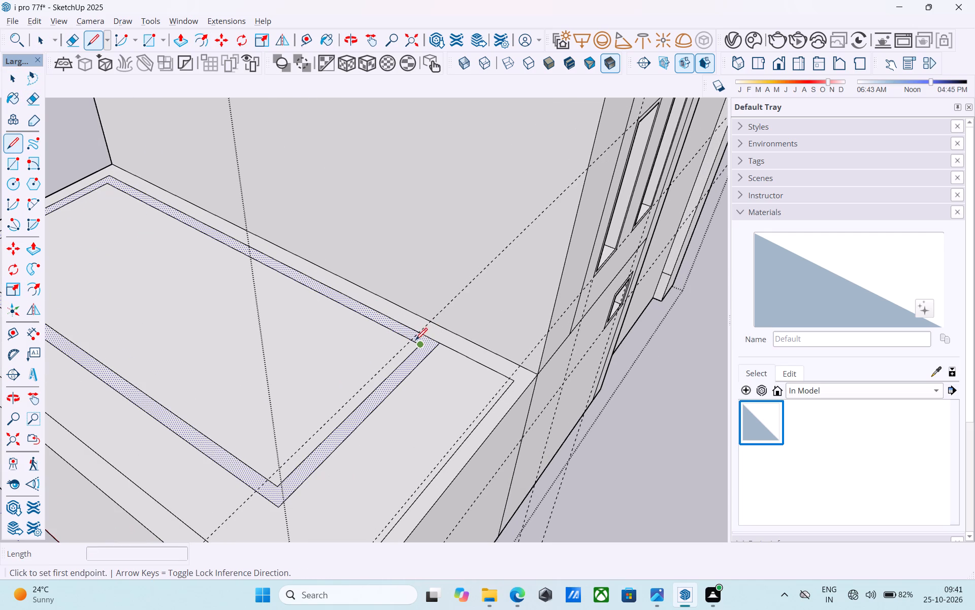
click(415, 342)
click(427, 338)
click(110, 181)
click(131, 170)
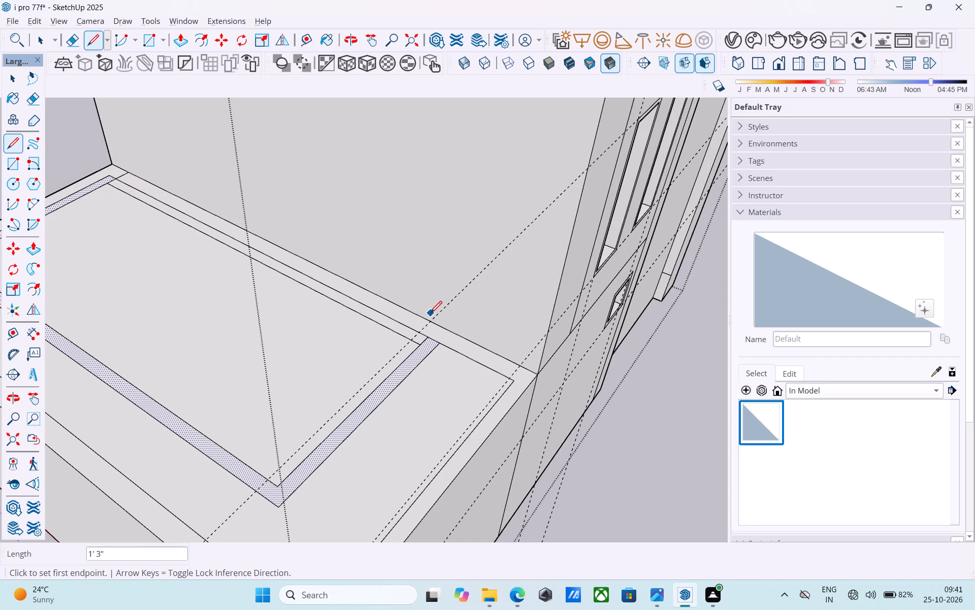
key(space)
key(e)
drag(357, 324, 374, 300)
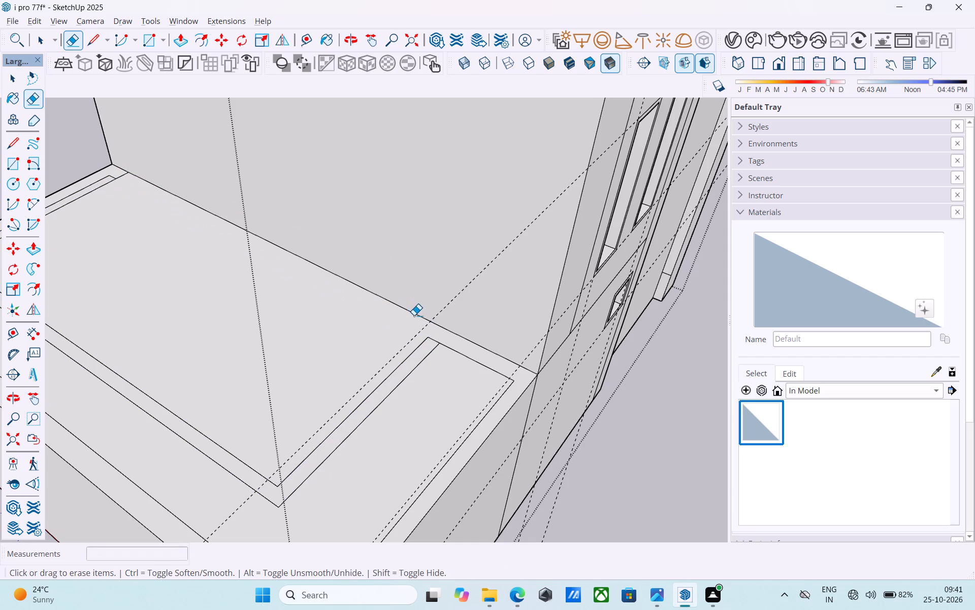
Extend the remaining strip edges 9" to the tall wall at both ends.
key(l)
click(440, 342)
click(453, 330)
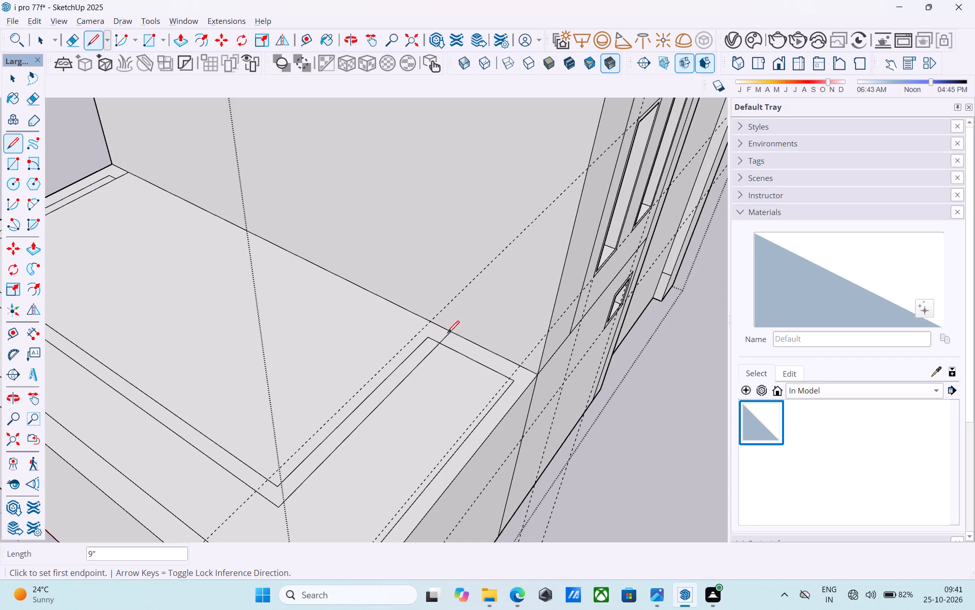
click(425, 339)
click(440, 327)
key(space)
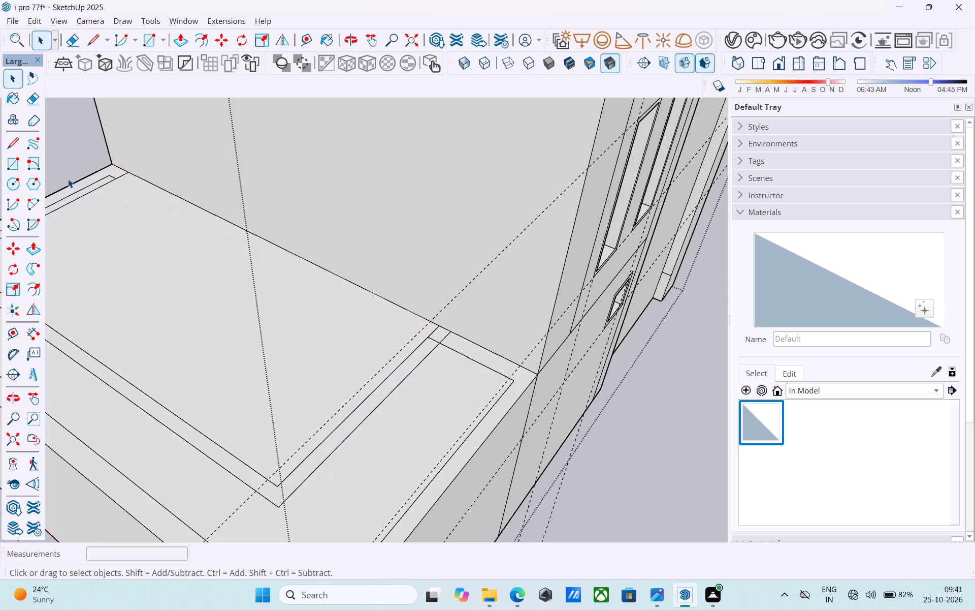
key(l)
click(110, 173)
click(119, 169)
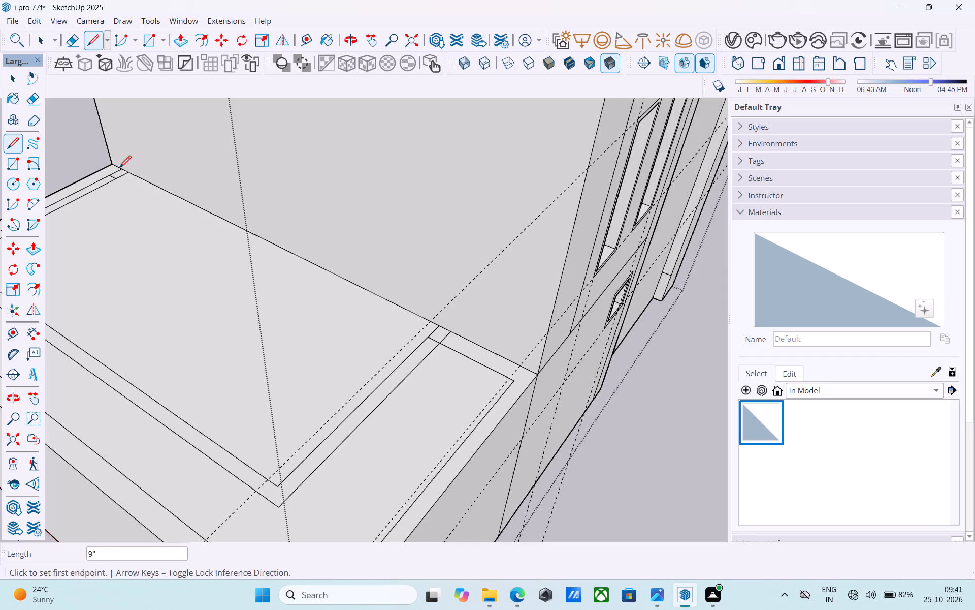
Erase the short edges crossing the strip at both ends beside the tall wall.
key(space)
key(e)
scroll(115, 181, up, 7)
click(111, 174)
scroll(113, 173, down, 11)
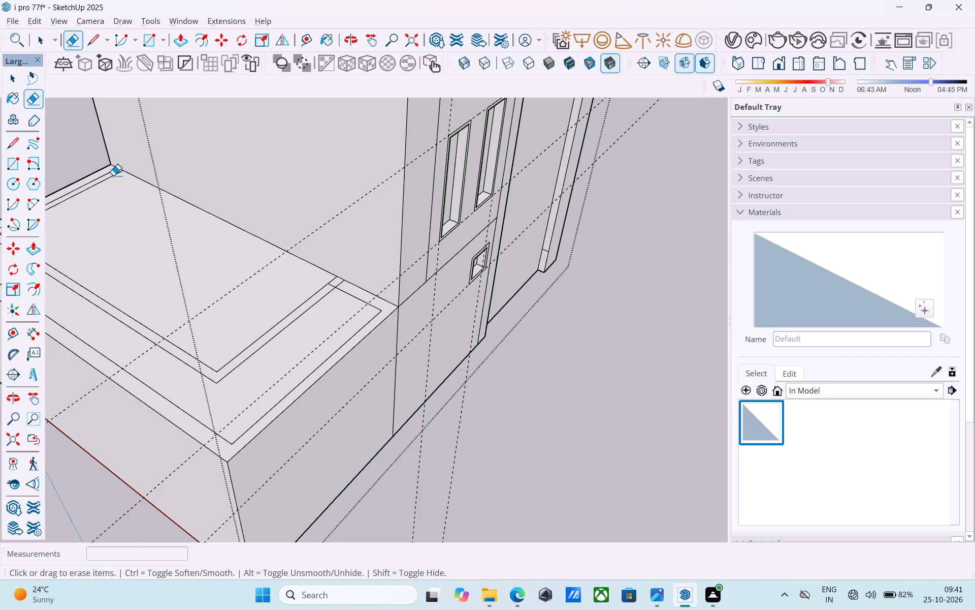
scroll(340, 283, up, 7)
drag(326, 287, 321, 290)
scroll(343, 265, down, 11)
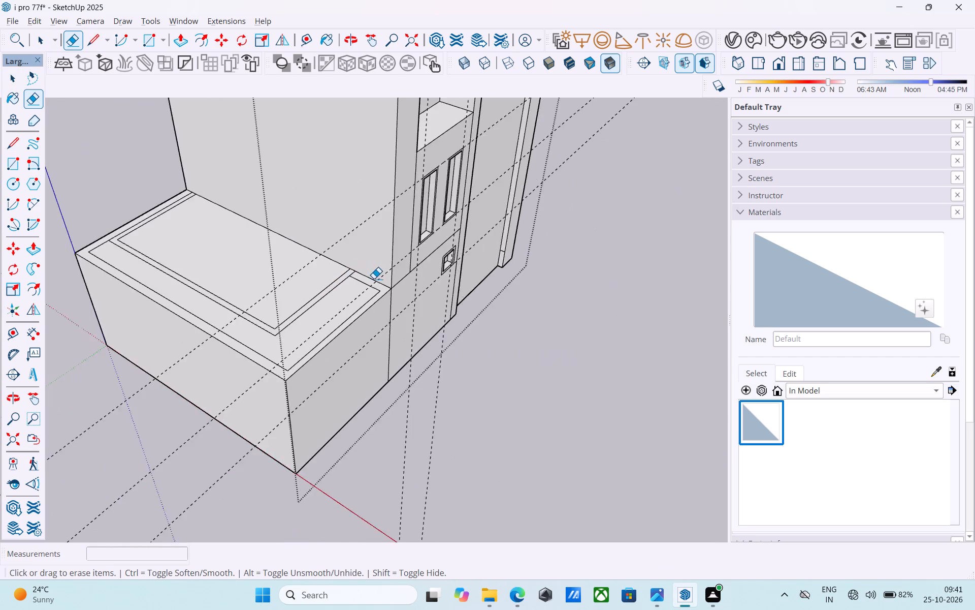
scroll(374, 279, down, 3)
Examine the 6" strip outline on the low block's top from several viewpoints.
key(space)
middle_drag(322, 325, 308, 322)
scroll(307, 322, up, 12)
click(279, 294)
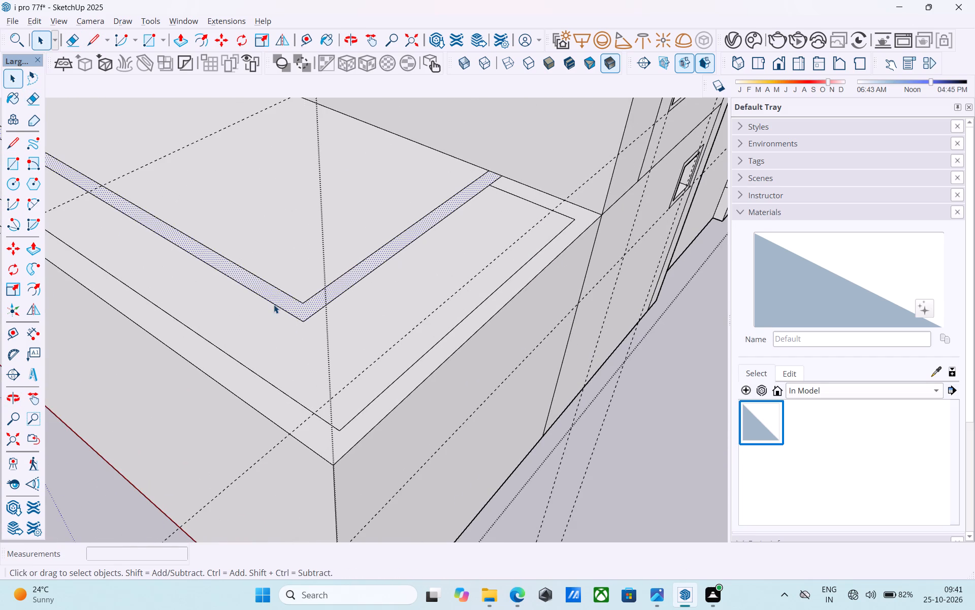
scroll(262, 320, down, 11)
middle_drag(357, 379, 340, 373)
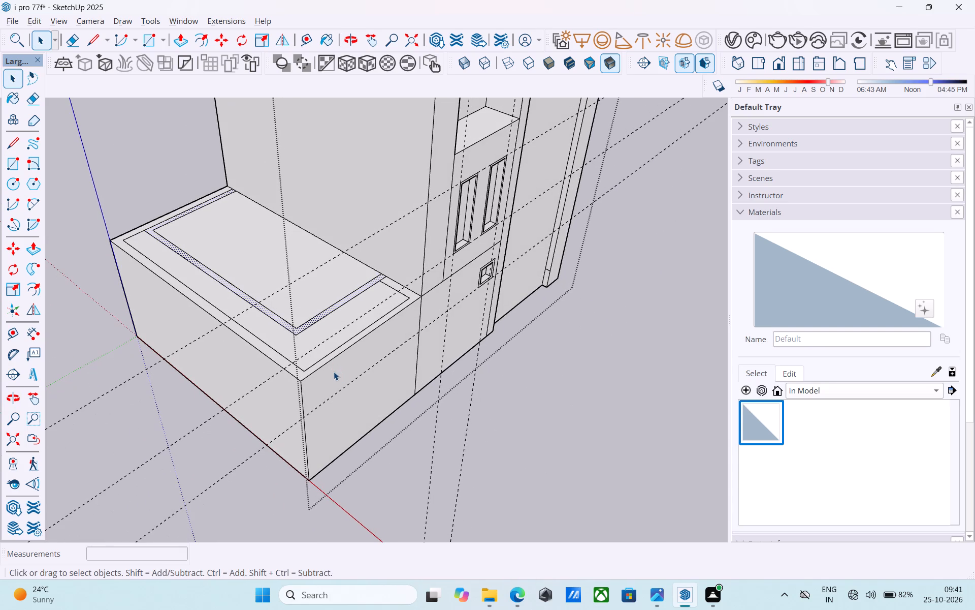
middle_drag(334, 372, 425, 371)
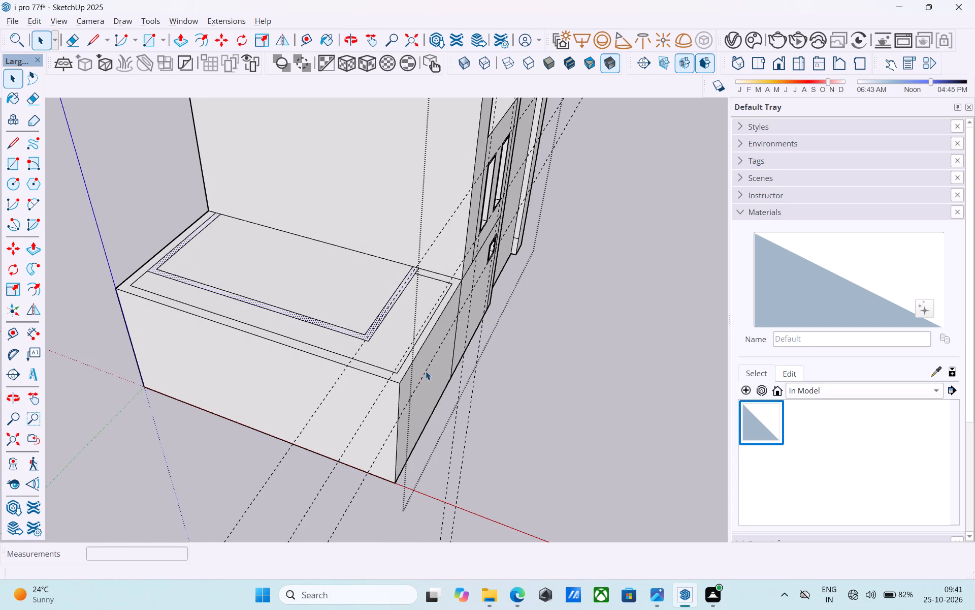
scroll(426, 371, down, 5)
middle_drag(424, 371, 288, 366)
scroll(330, 356, up, 5)
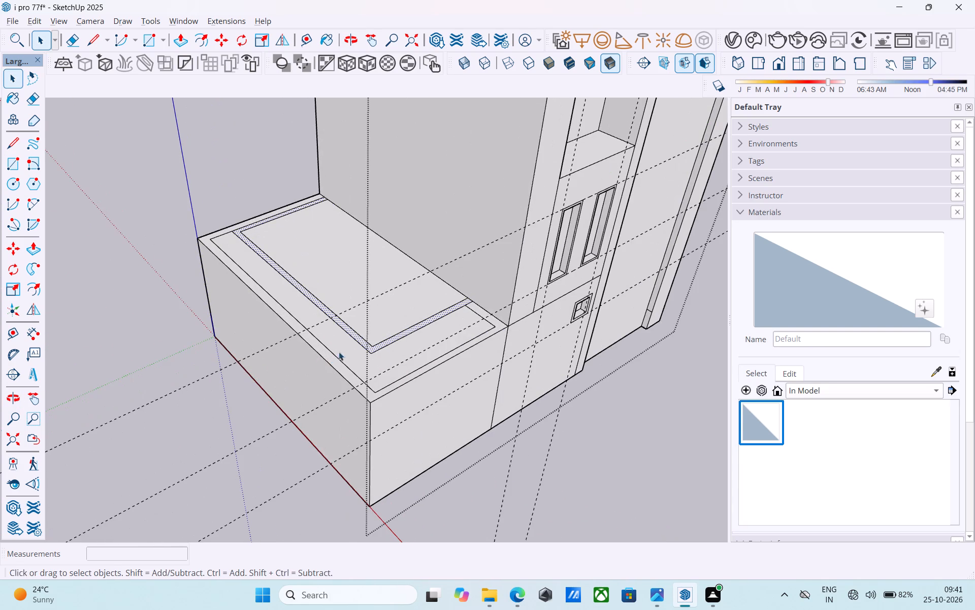
middle_click(353, 351)
scroll(350, 349, down, 4)
Draw a 9" line from the strip's outer corner to the low block's edge, at the end away from the windows.
middle_drag(350, 349, 723, 368)
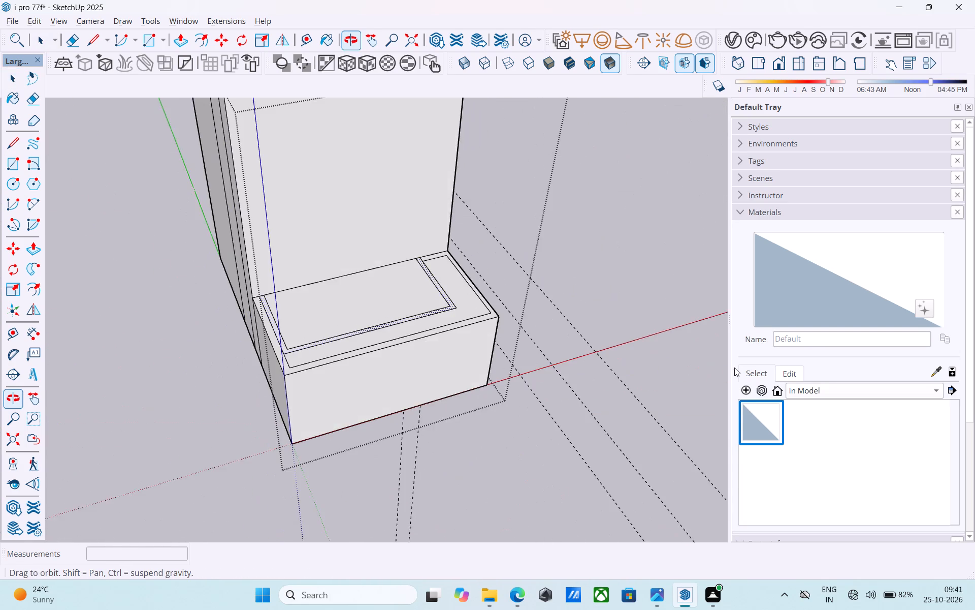
scroll(291, 349, up, 6)
key(l)
scroll(292, 349, up, 3)
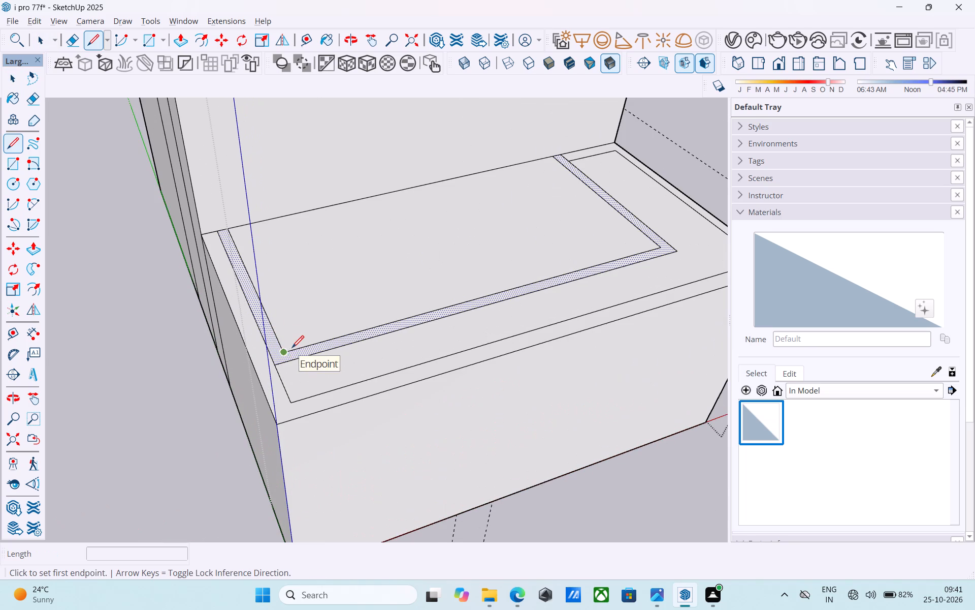
click(277, 363)
click(254, 369)
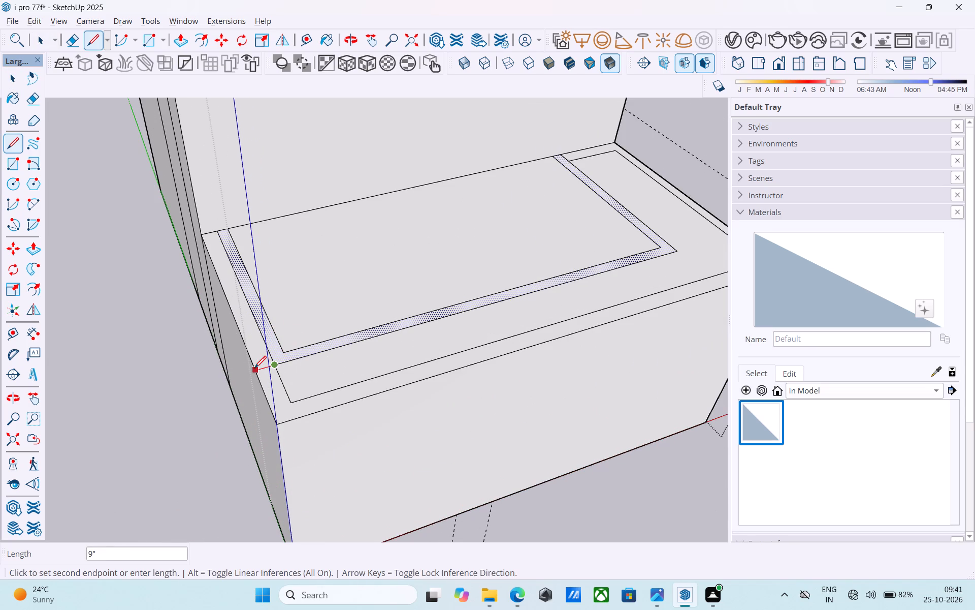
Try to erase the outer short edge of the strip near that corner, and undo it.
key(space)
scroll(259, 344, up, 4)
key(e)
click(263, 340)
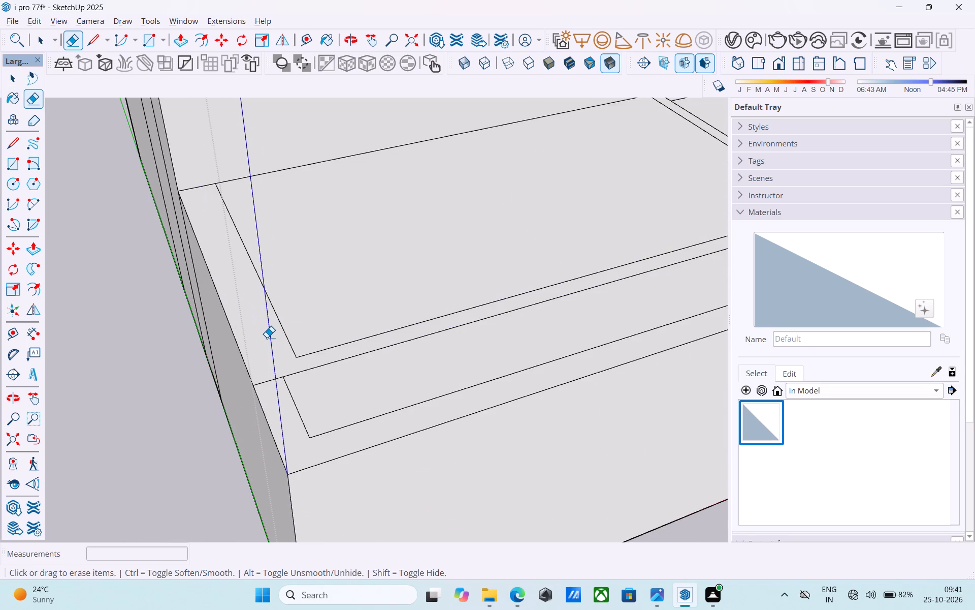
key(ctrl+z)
Erase the strip's inner short edge there and extend its inner long edge to the outer short edge.
click(286, 326)
key(l)
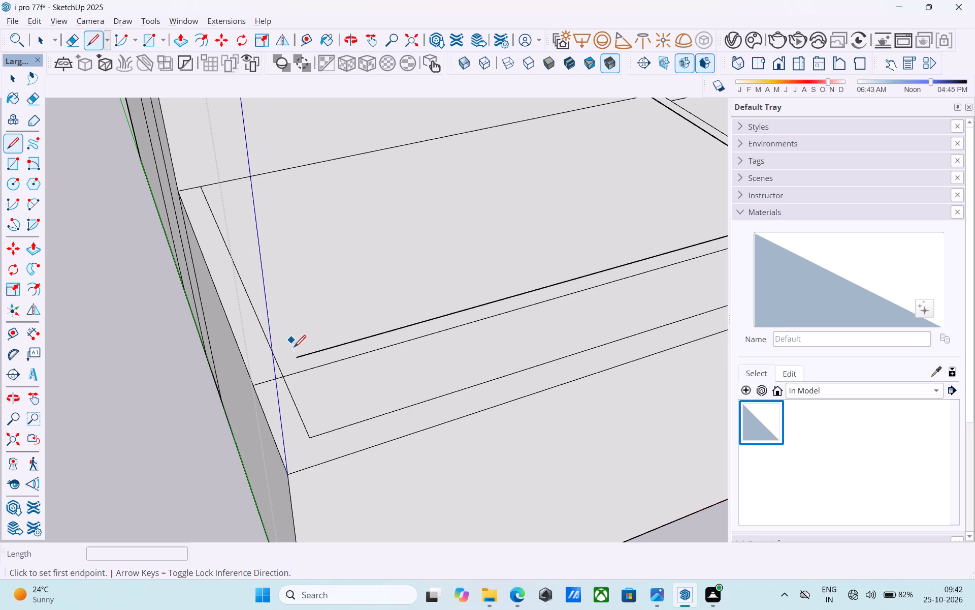
click(296, 356)
click(281, 359)
key(space)
scroll(281, 359, down, 2)
scroll(281, 359, up, 1)
scroll(281, 359, down, 4)
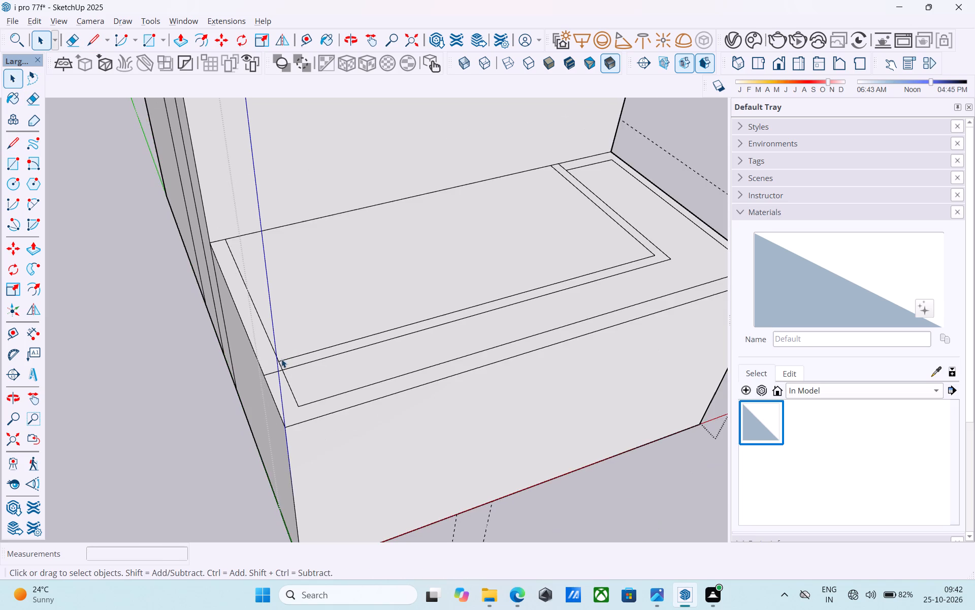
Erase the short edge segment between the strip's two long lines at that end.
middle_drag(281, 359, 160, 354)
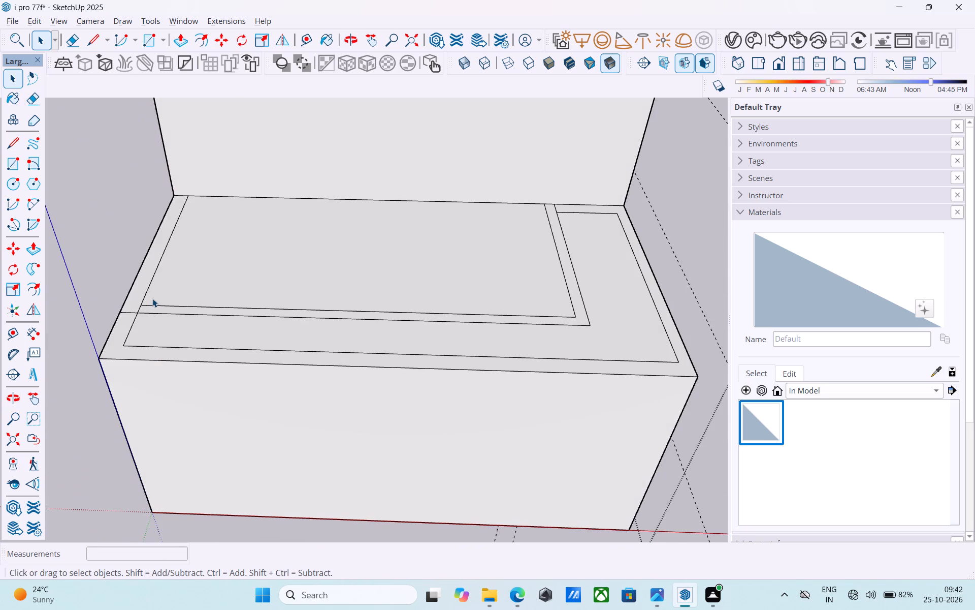
scroll(152, 298, up, 7)
key(e)
drag(128, 317, 115, 312)
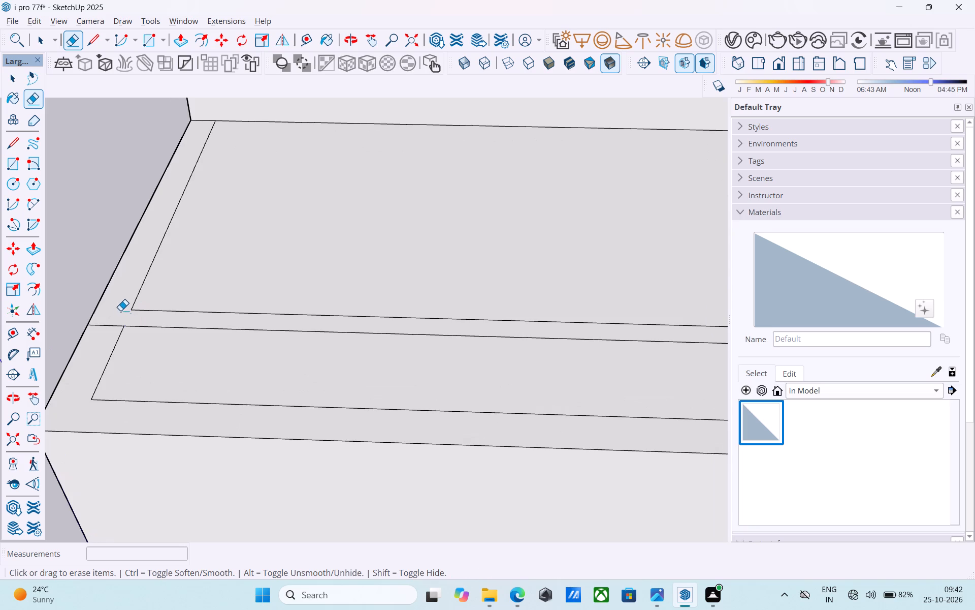
Push/Pull the 6" strip outline on the low block's top upward by 10' to form the walls.
scroll(121, 311, down, 2)
scroll(122, 312, up, 1)
scroll(122, 313, down, 12)
key(space)
middle_drag(376, 325, 194, 328)
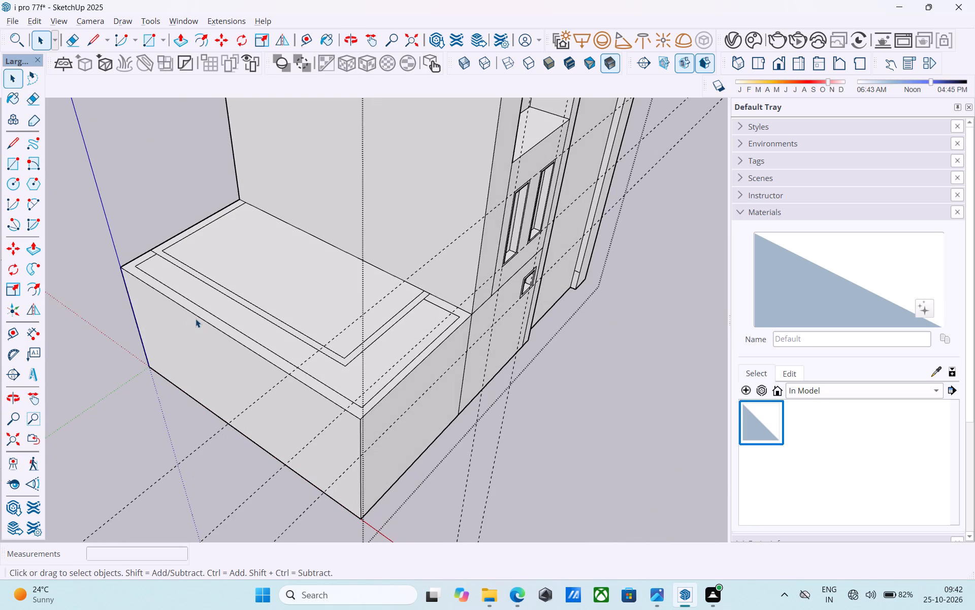
middle_drag(395, 319, 349, 335)
scroll(354, 339, up, 2)
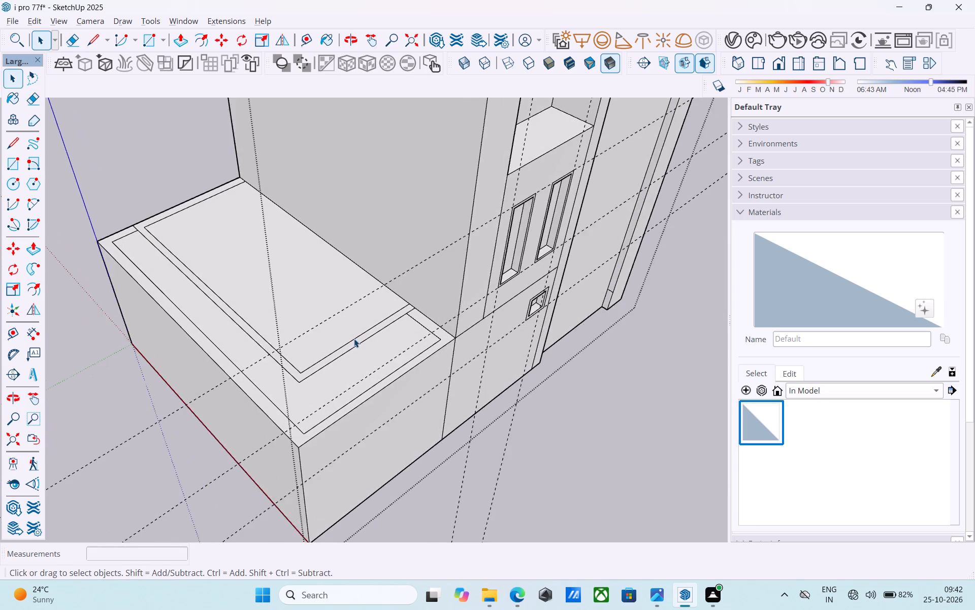
scroll(354, 339, up, 5)
click(358, 342)
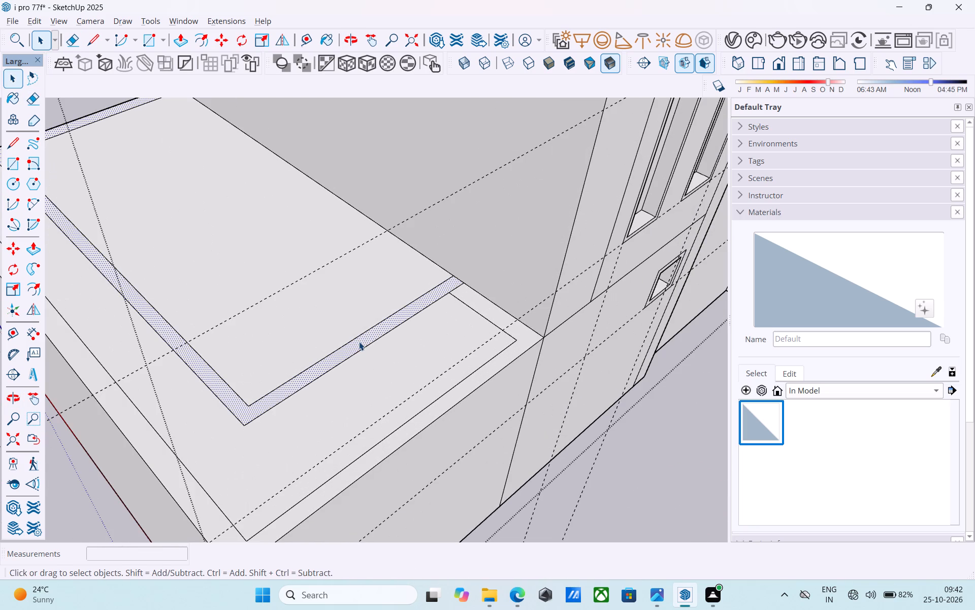
key(p)
click(359, 341)
scroll(357, 325, down, 16)
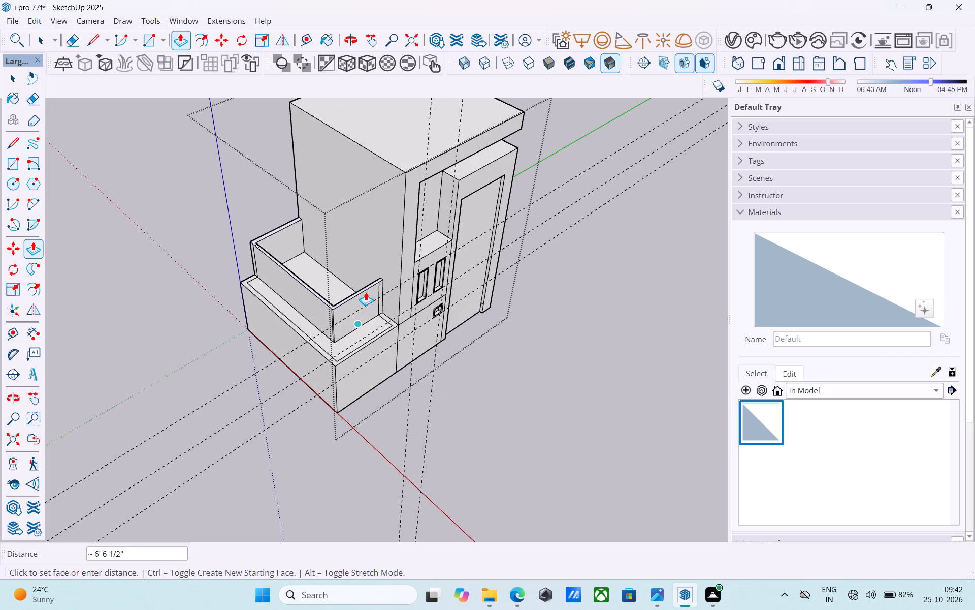
text(10')
key(Return)
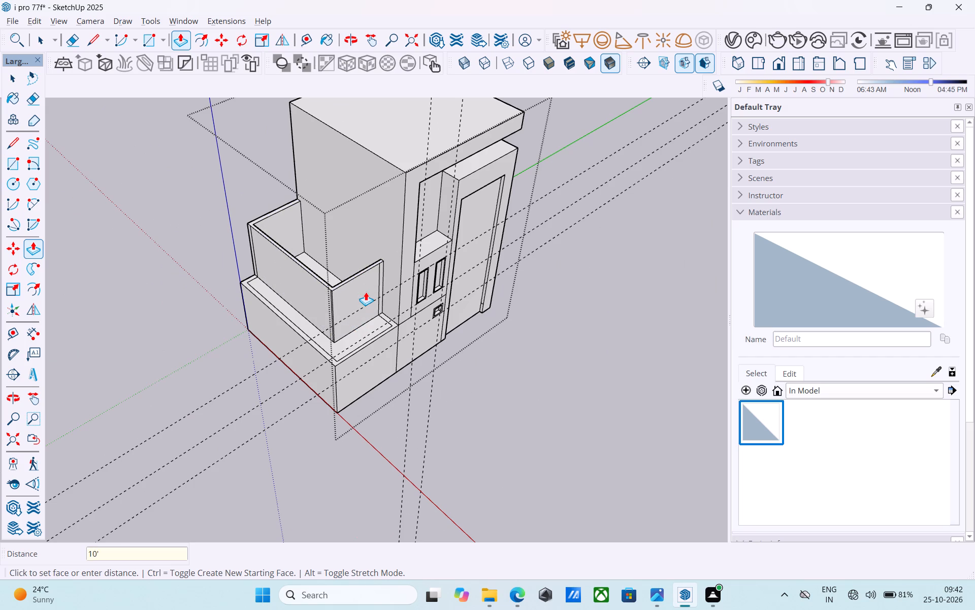
Raise the top face of the new walls by another 6".
scroll(353, 289, up, 11)
click(321, 280)
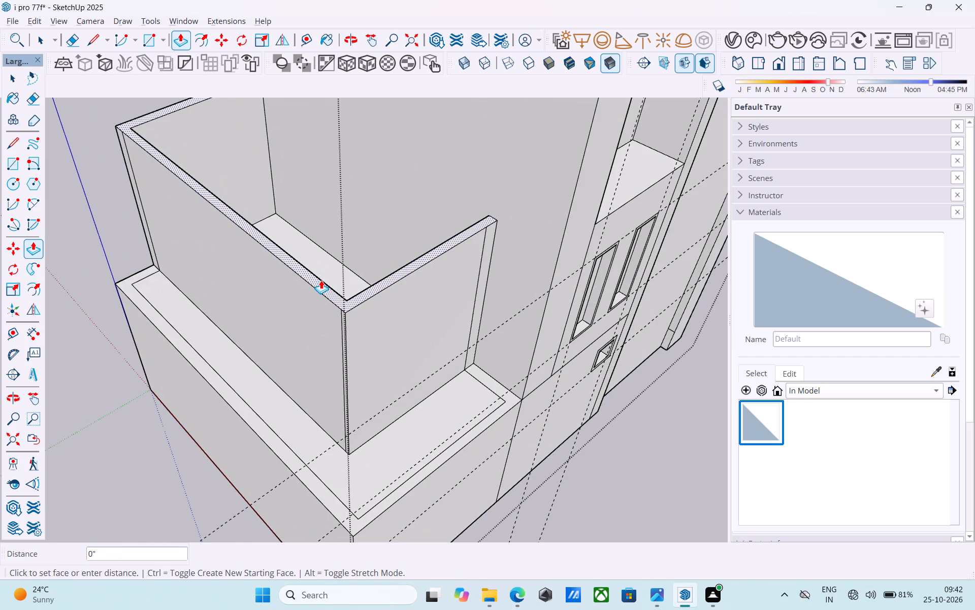
key(space)
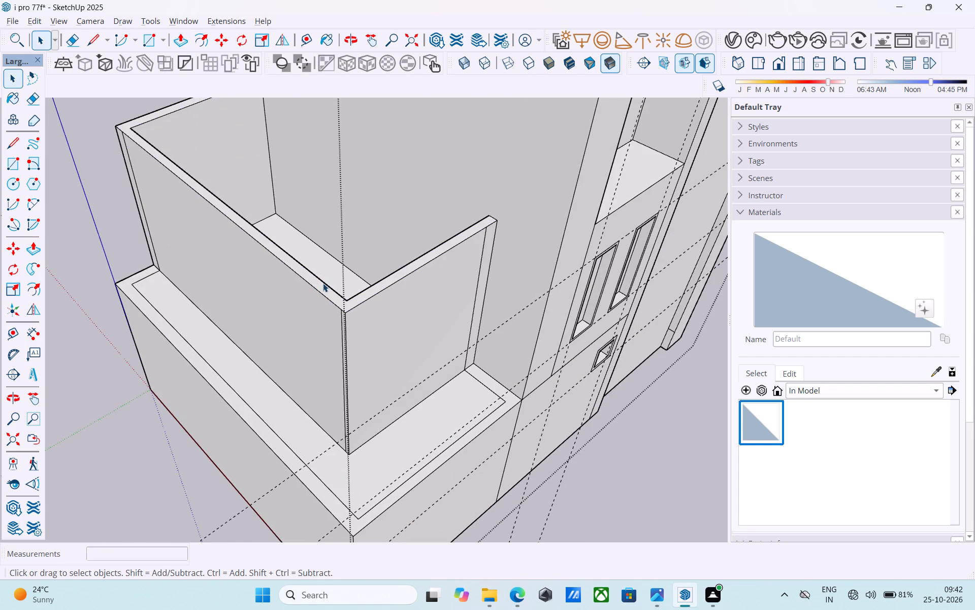
click(324, 287)
key(p)
click(324, 288)
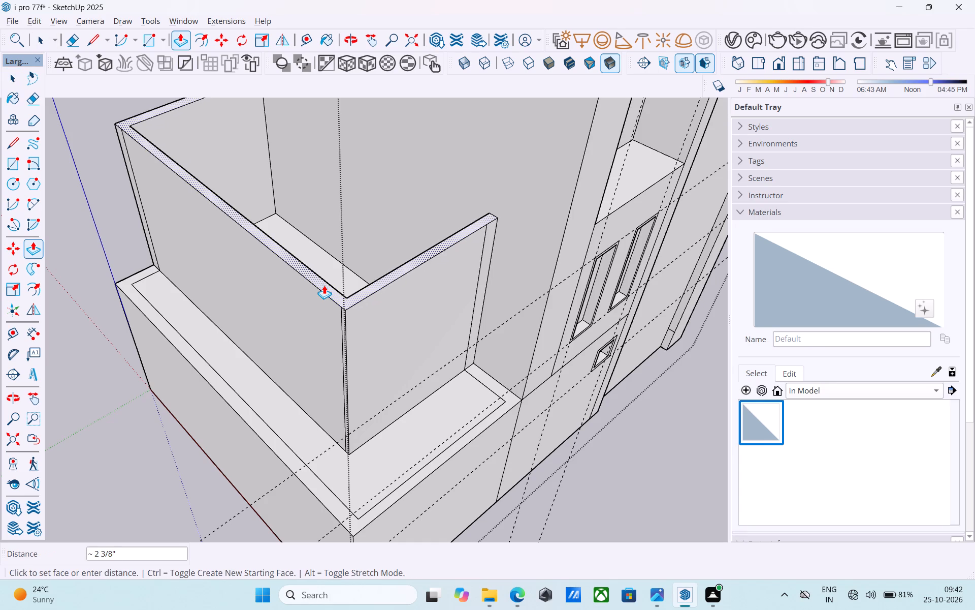
text(6")
key(Return)
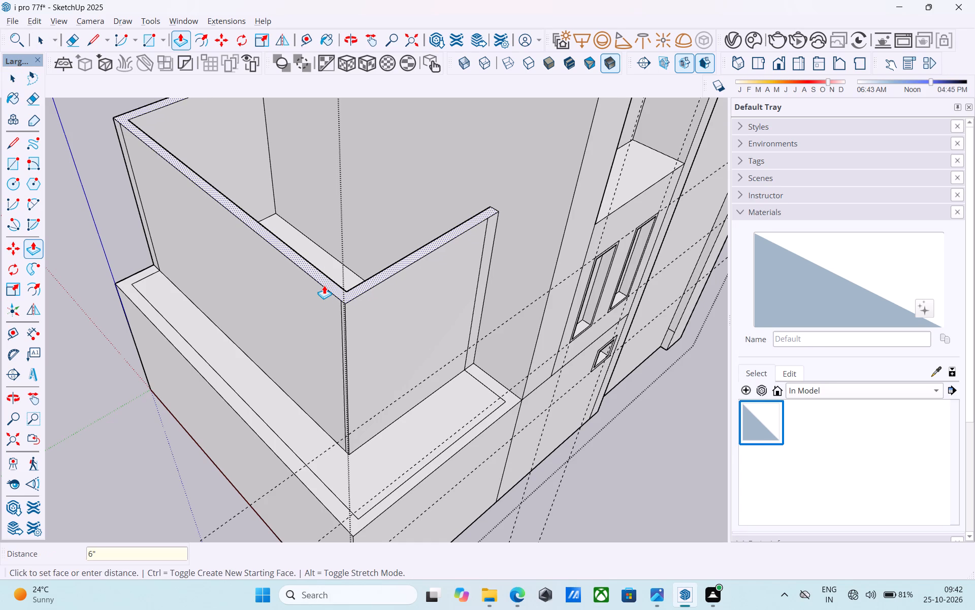
Push/Pull the walls' top face up by a further 10'.
click(324, 284)
text(10')
key(Return)
key(space)
Erase the extra vertical line on the long wall's outer face, beside the corner nearest the windows.
scroll(331, 262, down, 13)
middle_drag(330, 305, 316, 189)
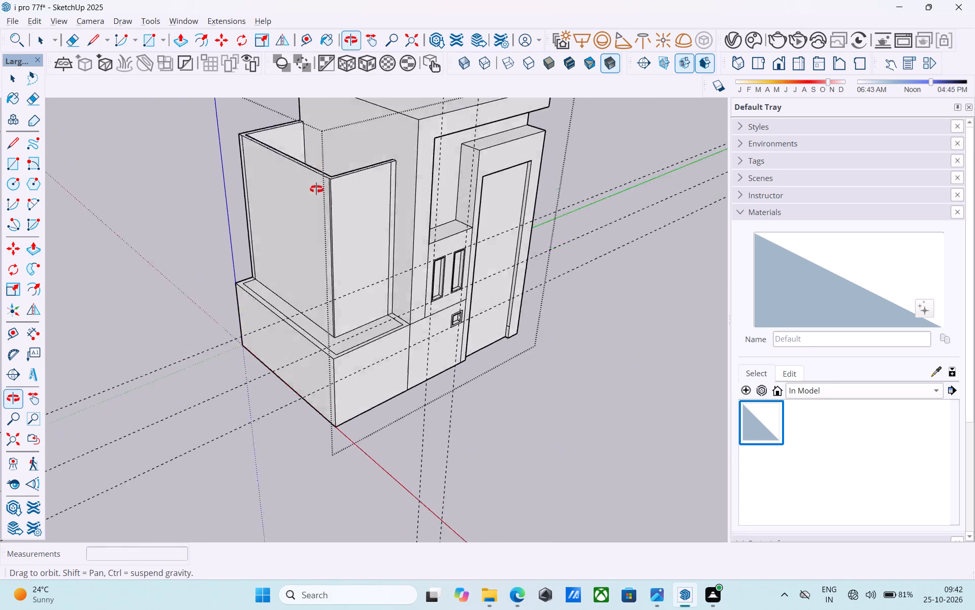
middle_drag(316, 189, 307, 144)
shift+middle_drag(356, 189, 259, 209)
shift+middle_drag(361, 274, 357, 294)
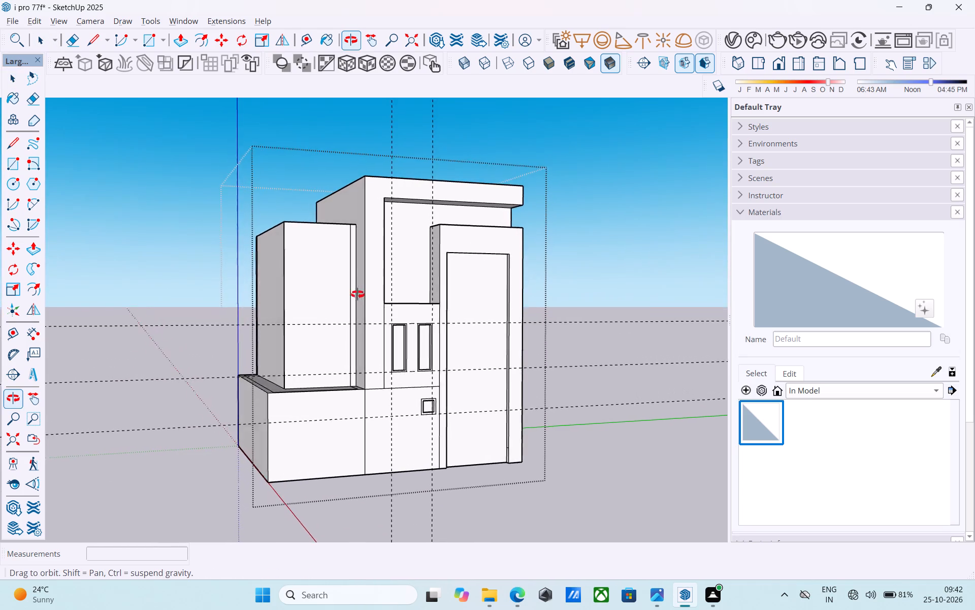
shift+middle_drag(357, 294, 371, 299)
middle_drag(362, 298, 373, 300)
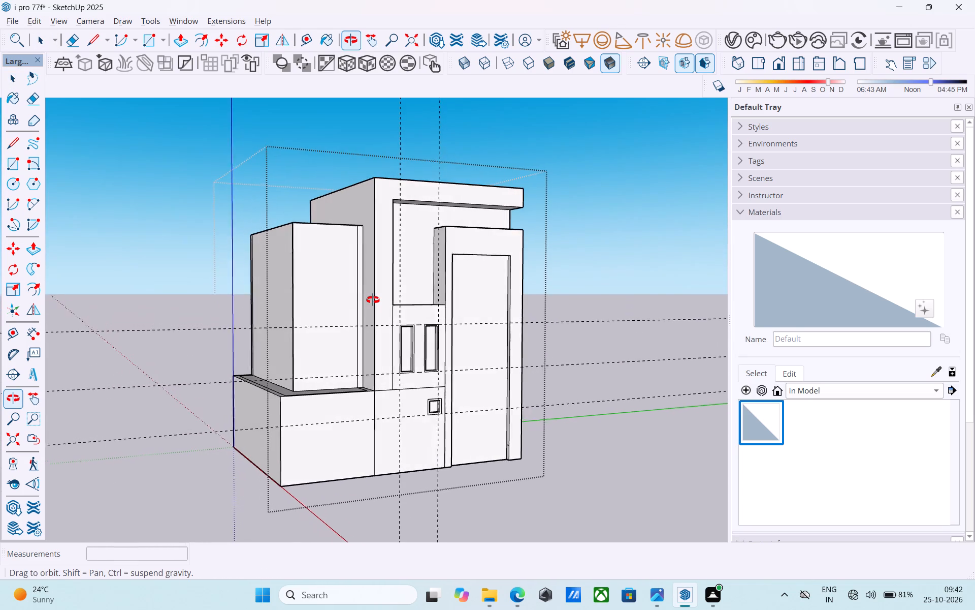
middle_drag(373, 300, 443, 346)
scroll(276, 378, up, 3)
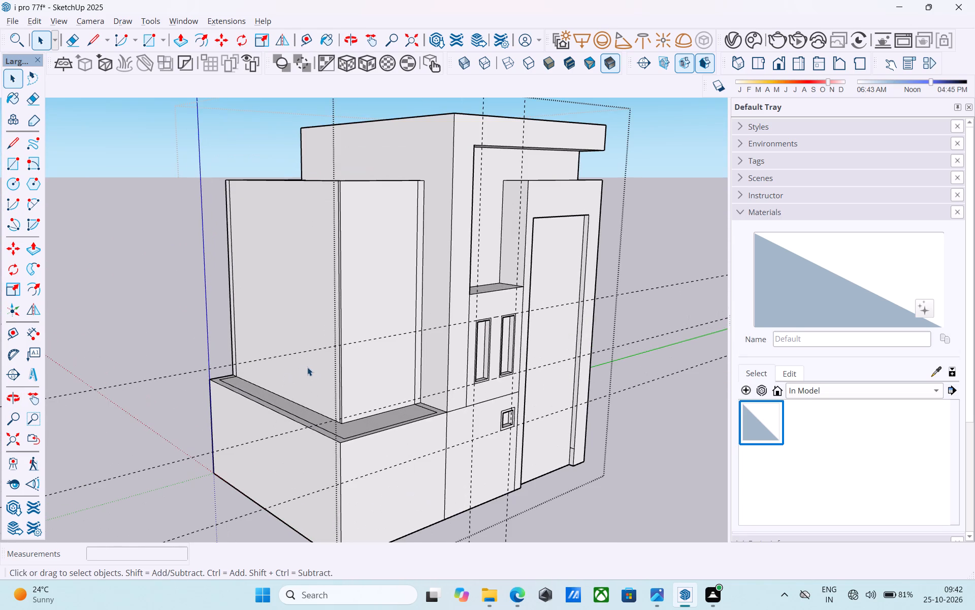
click(314, 365)
middle_drag(318, 354, 231, 396)
scroll(283, 345, up, 2)
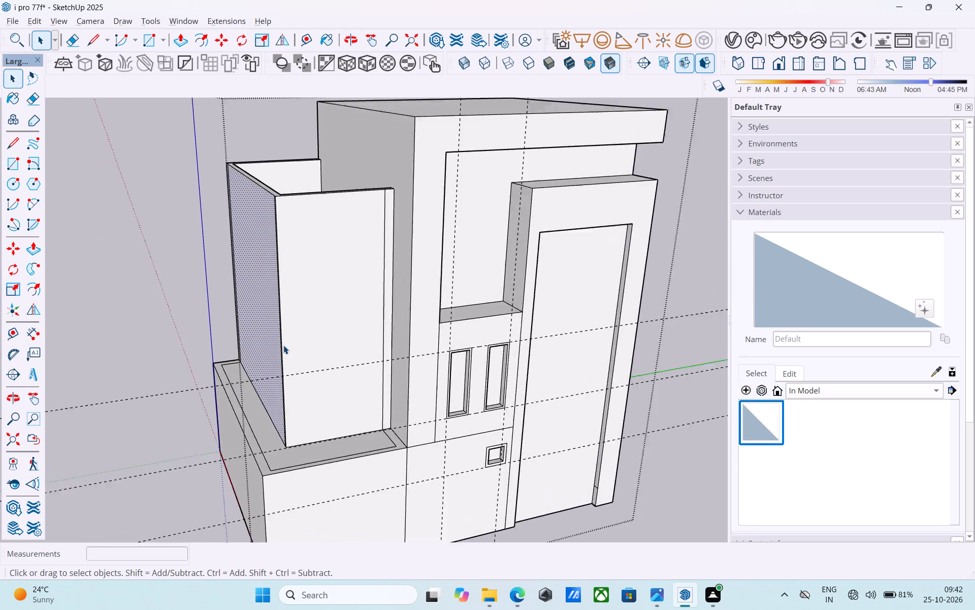
scroll(283, 345, up, 13)
middle_drag(284, 344, 388, 328)
scroll(388, 328, down, 6)
middle_drag(339, 342, 344, 342)
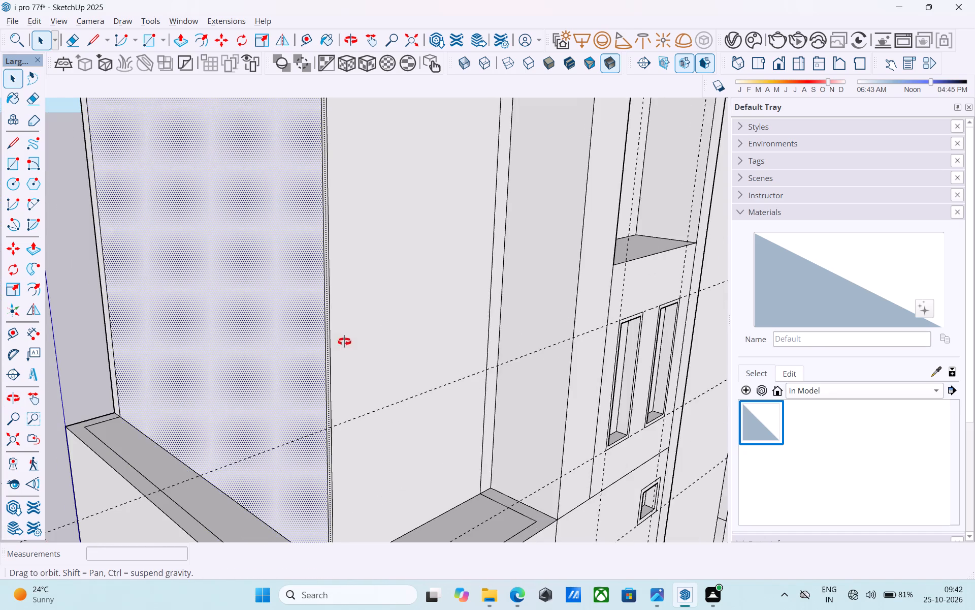
middle_drag(344, 342, 421, 335)
scroll(424, 333, down, 6)
key(e)
scroll(362, 339, up, 9)
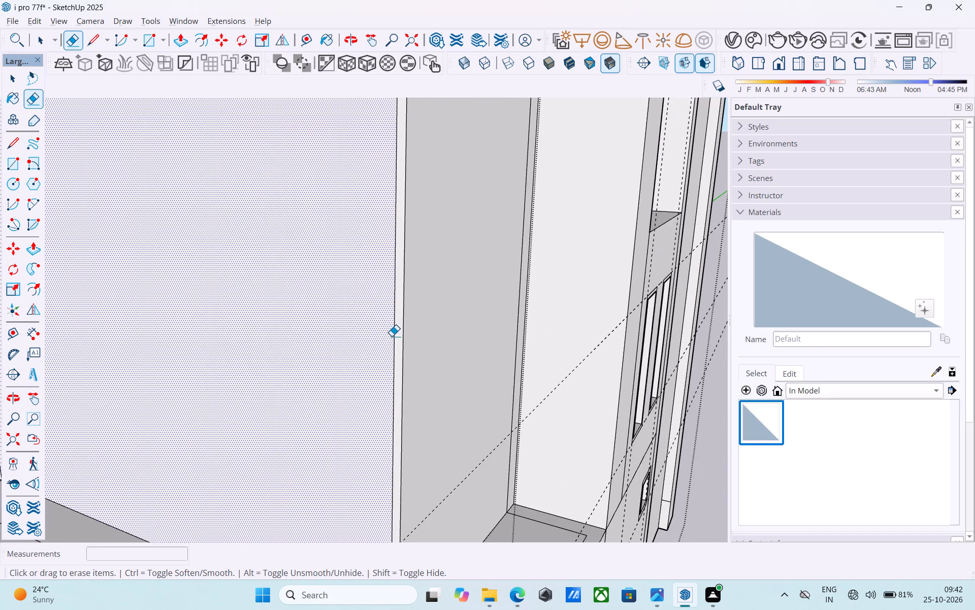
drag(397, 334, 389, 332)
Erase the matching extra vertical line near the far end of the long wall's outer face.
scroll(389, 332, down, 7)
shift+middle_drag(245, 329, 703, 331)
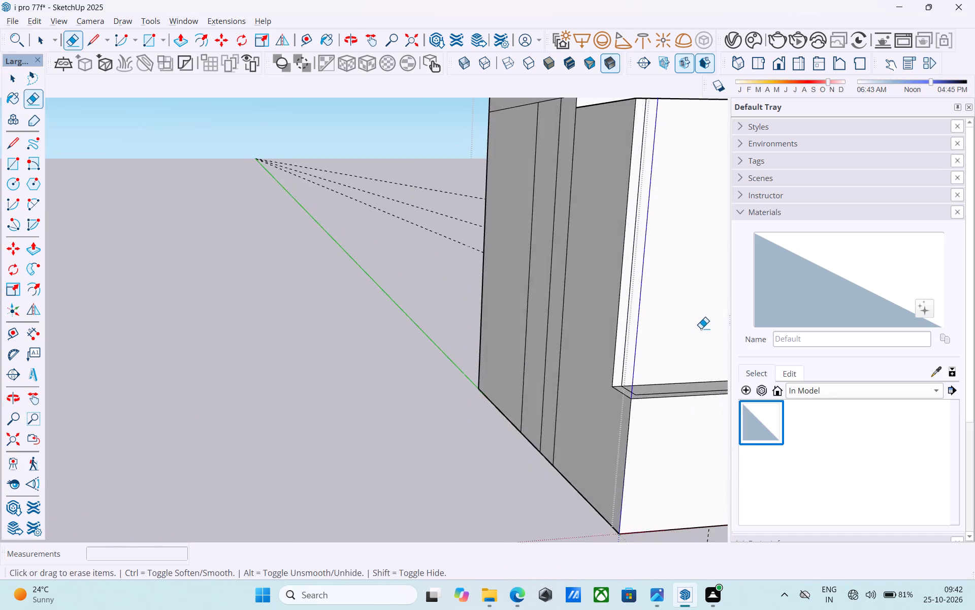
middle_drag(697, 325, 355, 388)
scroll(337, 383, up, 5)
click(260, 369)
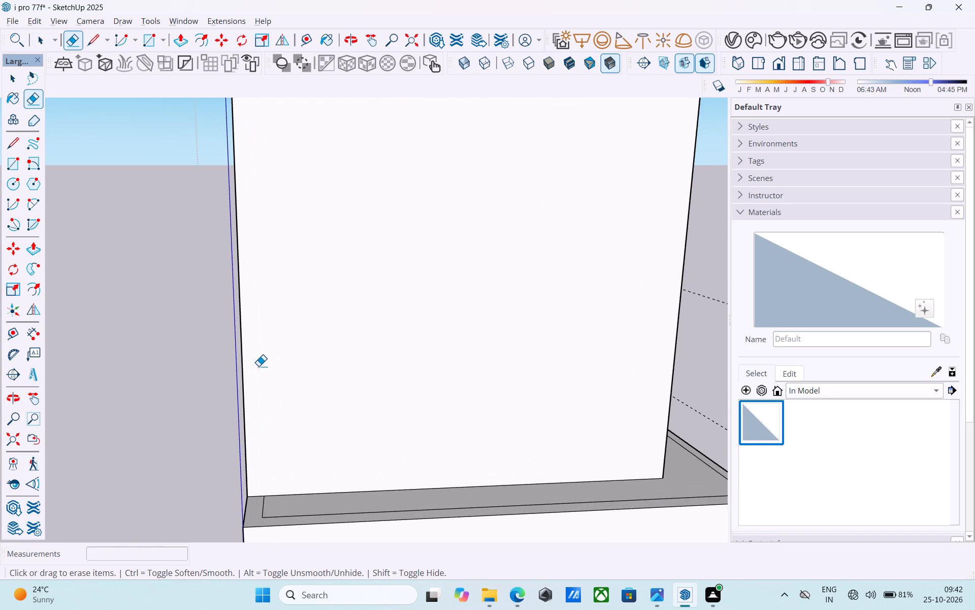
Push/Pull the long wall's outer face outward by 1'.
scroll(258, 366, down, 7)
shift+middle_drag(385, 363, 113, 440)
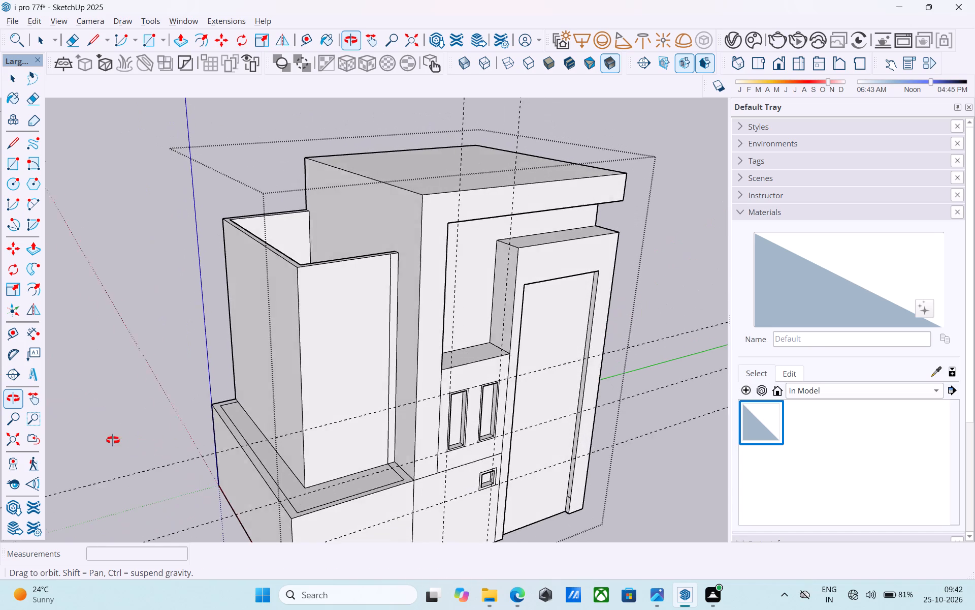
shift+middle_drag(113, 440, 113, 441)
scroll(288, 420, up, 5)
key(space)
click(288, 420)
key(p)
click(288, 420)
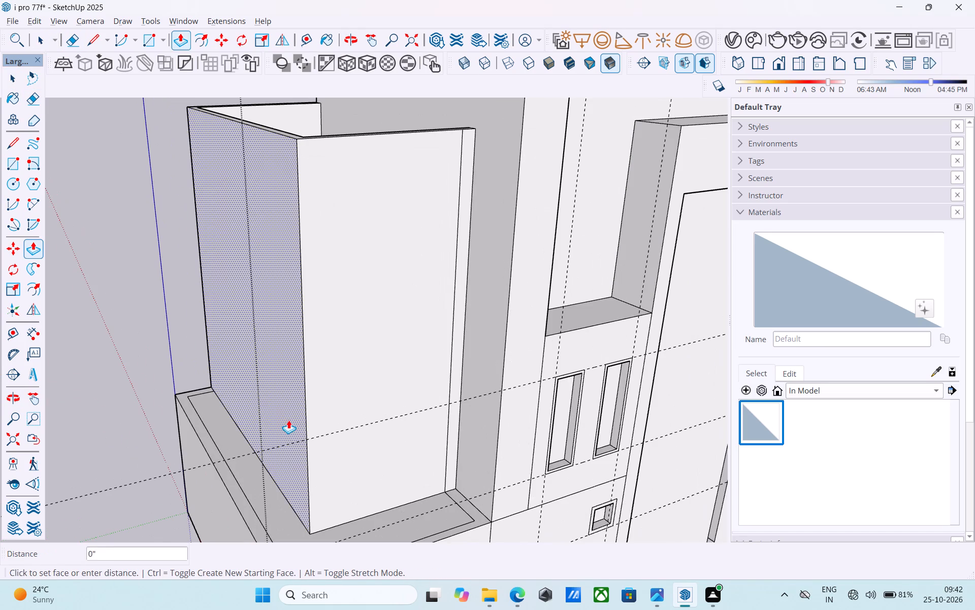
key(1)
key(apostrophe)
key(Return)
key(space)
Push/Pull the long wall's inner face by 1' toward its outer face to thin the wall again.
scroll(279, 412, up, 1)
scroll(279, 412, down, 3)
middle_drag(265, 452, 232, 511)
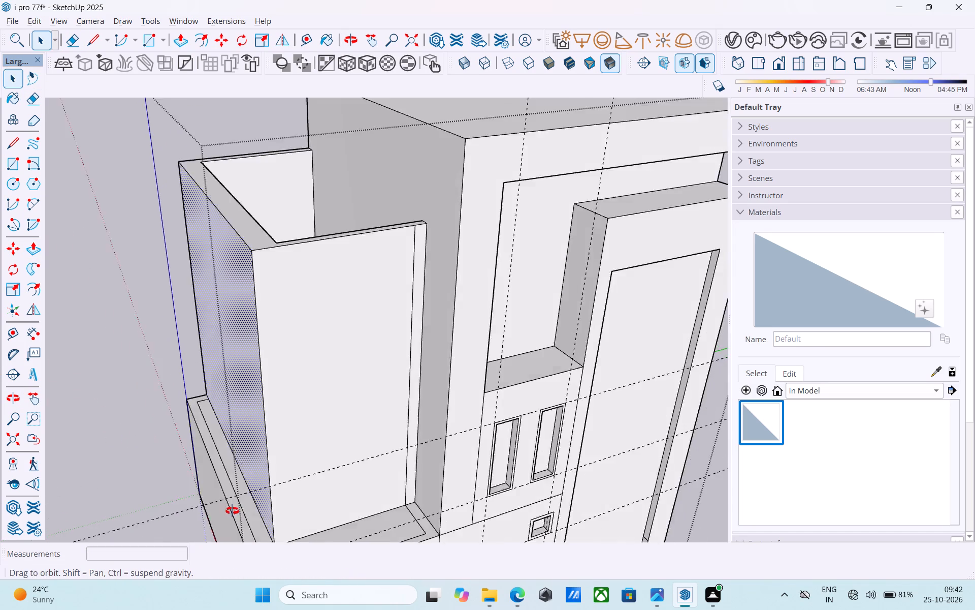
middle_drag(232, 511, 123, 548)
scroll(123, 319, up, 3)
click(123, 309)
key(p)
click(123, 309)
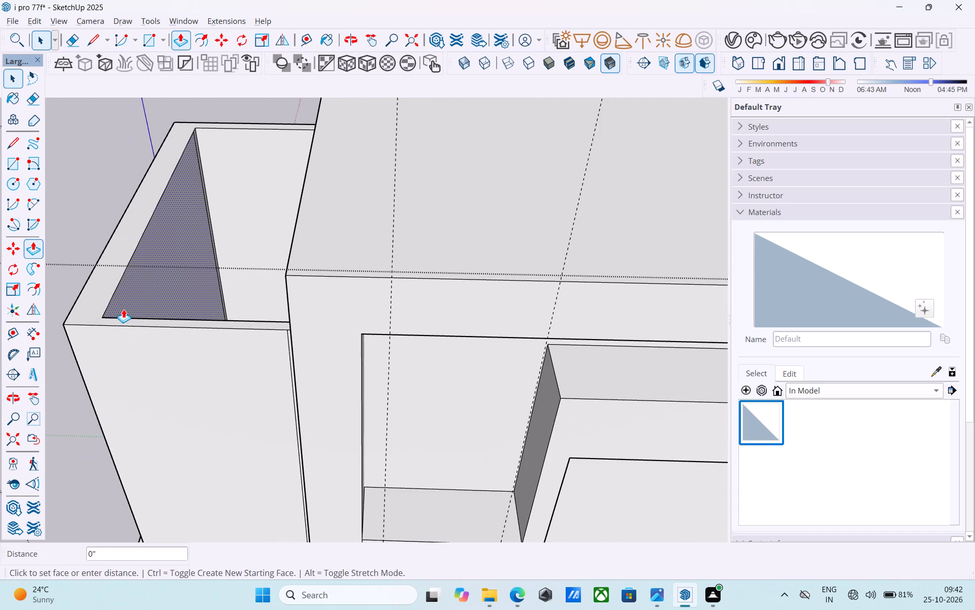
text(1')
key(Return)
key(space)
Push the narrow projecting face in the far inside corner back 6", flush with the short wall's inner face.
middle_drag(118, 303, 151, 294)
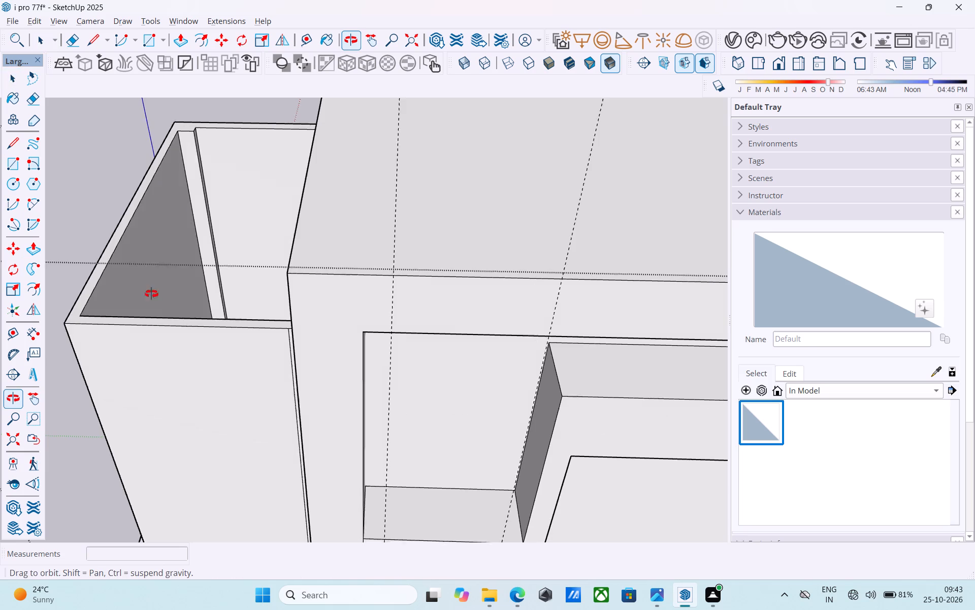
middle_drag(151, 294, 184, 285)
scroll(184, 285, down, 4)
middle_drag(184, 285, 212, 415)
scroll(196, 196, up, 3)
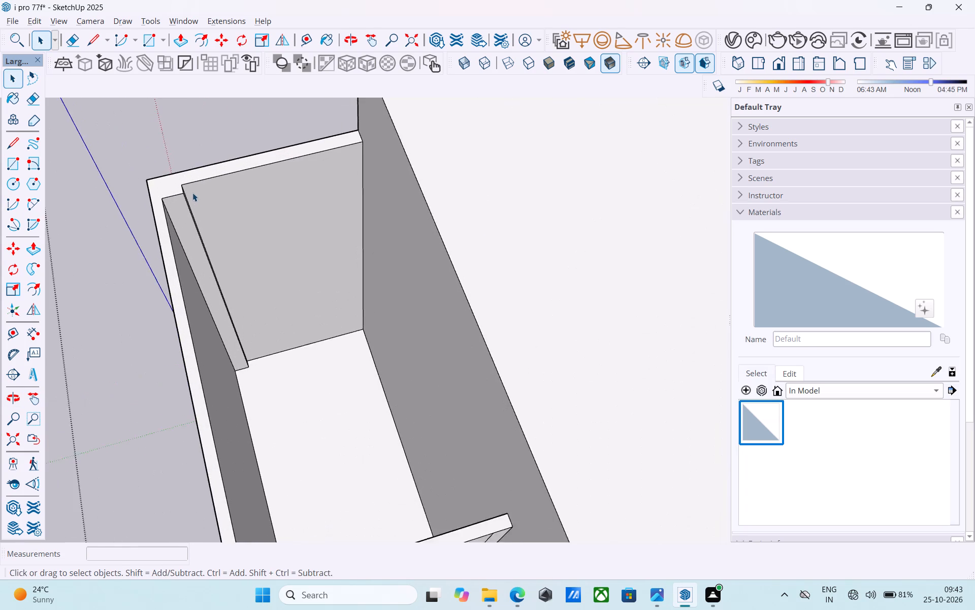
scroll(192, 193, up, 6)
click(182, 202)
key(p)
click(182, 202)
click(210, 181)
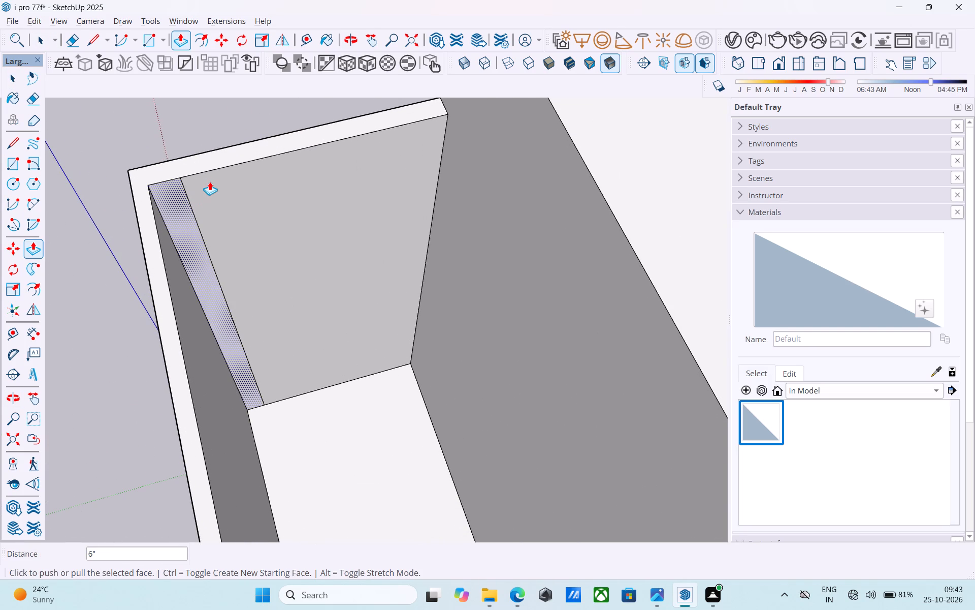
Erase the leftover seam line between the flush faces on the far short wall's inner side.
scroll(205, 184, up, 3)
key(e)
drag(201, 185, 178, 189)
Erase the extra vertical line on the front short wall, beside its end near the tall block.
scroll(177, 190, down, 10)
middle_drag(208, 267, 212, 271)
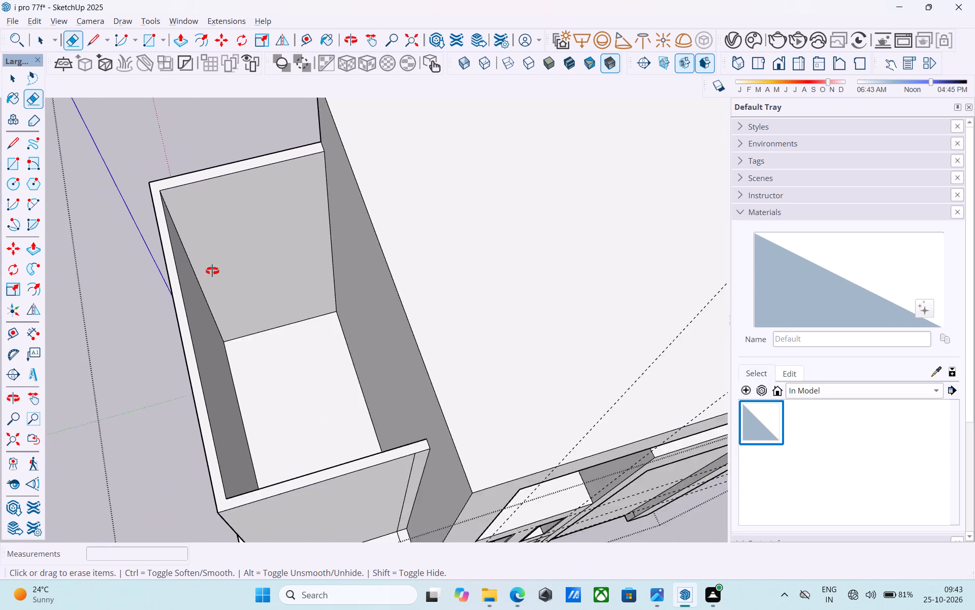
middle_drag(212, 271, 326, 130)
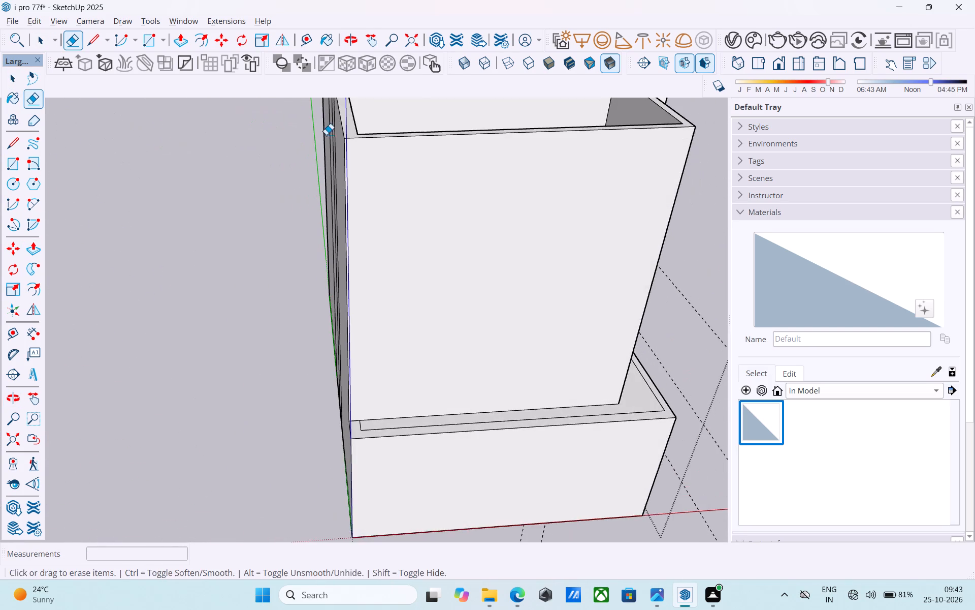
middle_drag(463, 297, 120, 256)
key(space)
scroll(139, 225, down, 6)
shift+middle_drag(150, 220, 145, 179)
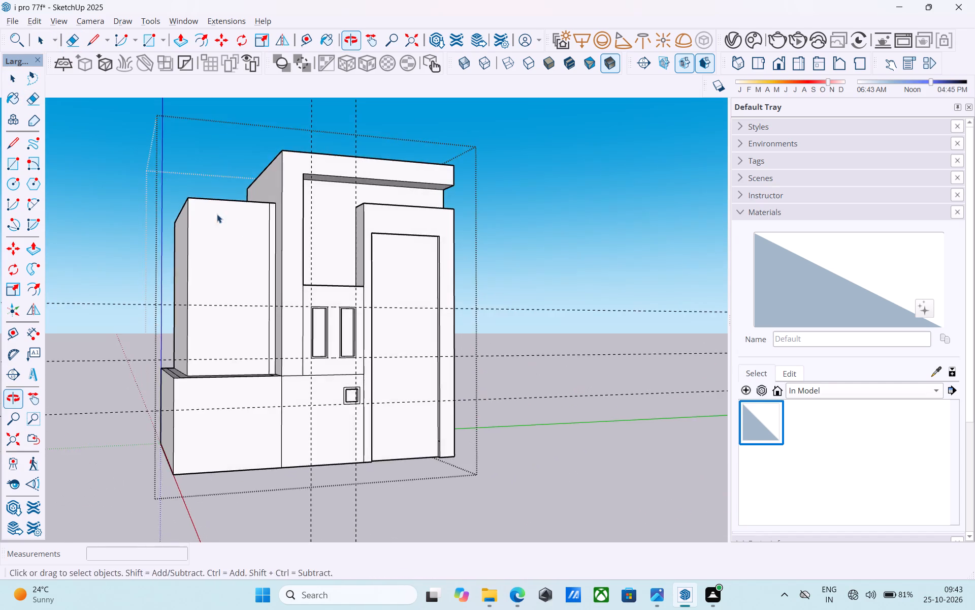
middle_drag(235, 220, 247, 260)
scroll(289, 274, up, 13)
key(e)
drag(278, 276, 257, 277)
scroll(257, 262, down, 5)
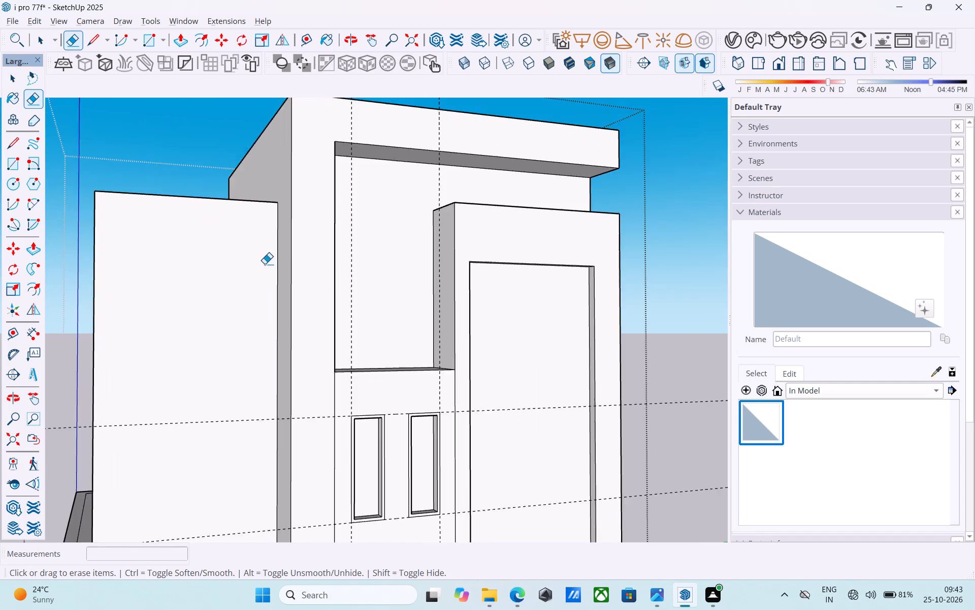
scroll(265, 264, down, 9)
key(space)
Save the model.
middle_drag(265, 265, 270, 292)
key(ctrl+s)
key(space)
Erase the vertical line below the upper recess, beside the pair of tall windows.
scroll(267, 285, down, 5)
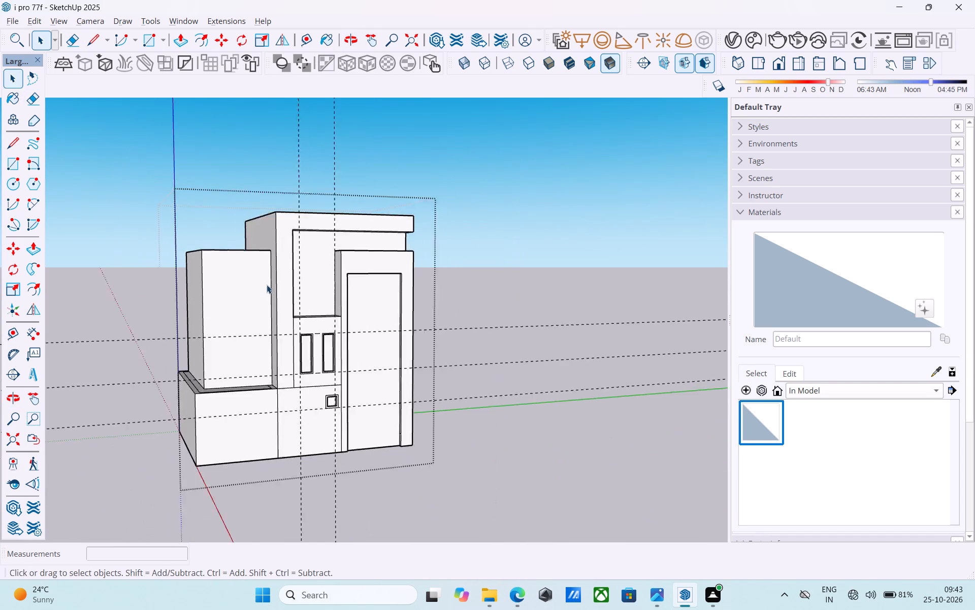
scroll(267, 285, down, 1)
middle_drag(267, 285, 215, 291)
scroll(290, 318, up, 2)
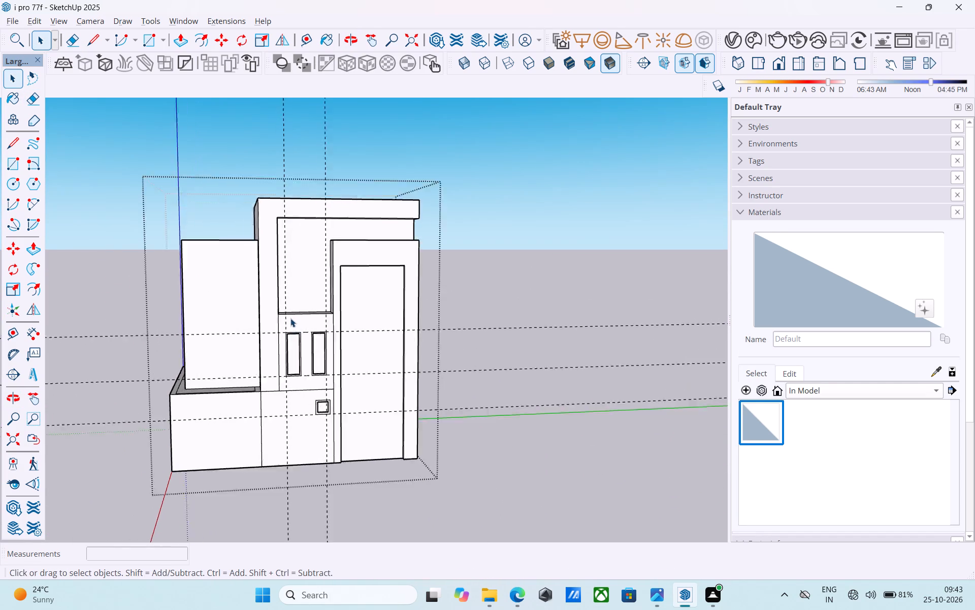
scroll(290, 318, up, 10)
key(e)
drag(270, 329, 249, 331)
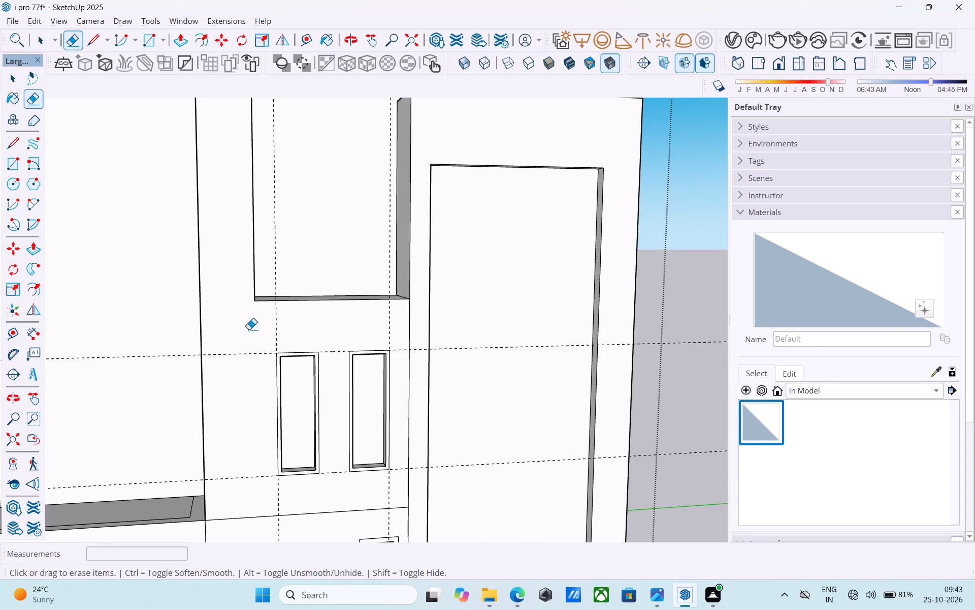
key(space)
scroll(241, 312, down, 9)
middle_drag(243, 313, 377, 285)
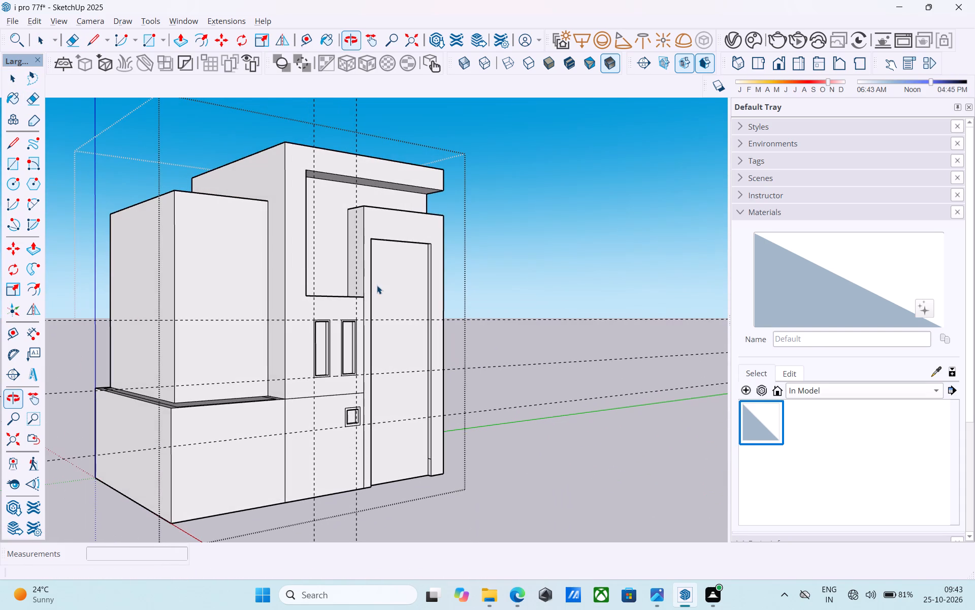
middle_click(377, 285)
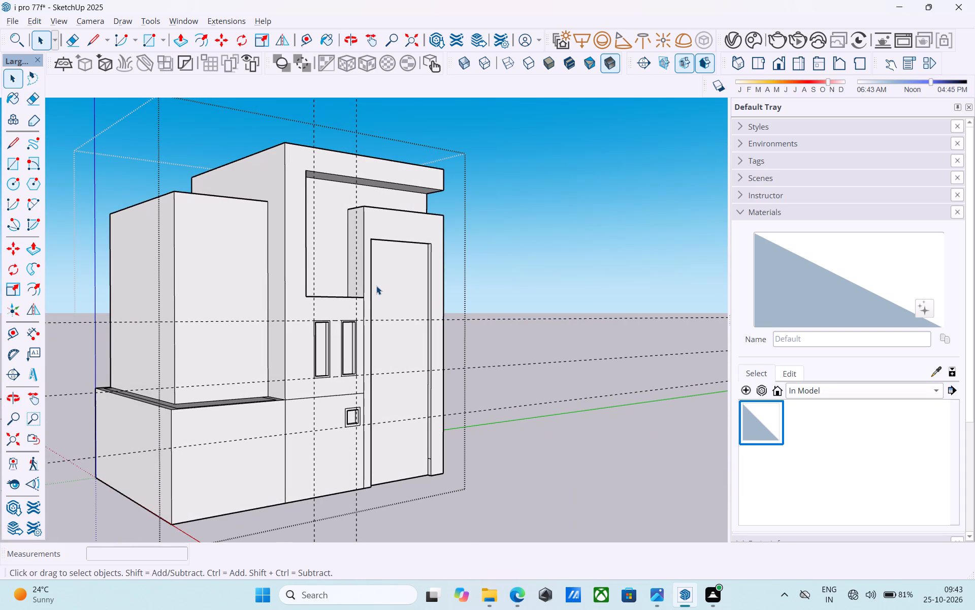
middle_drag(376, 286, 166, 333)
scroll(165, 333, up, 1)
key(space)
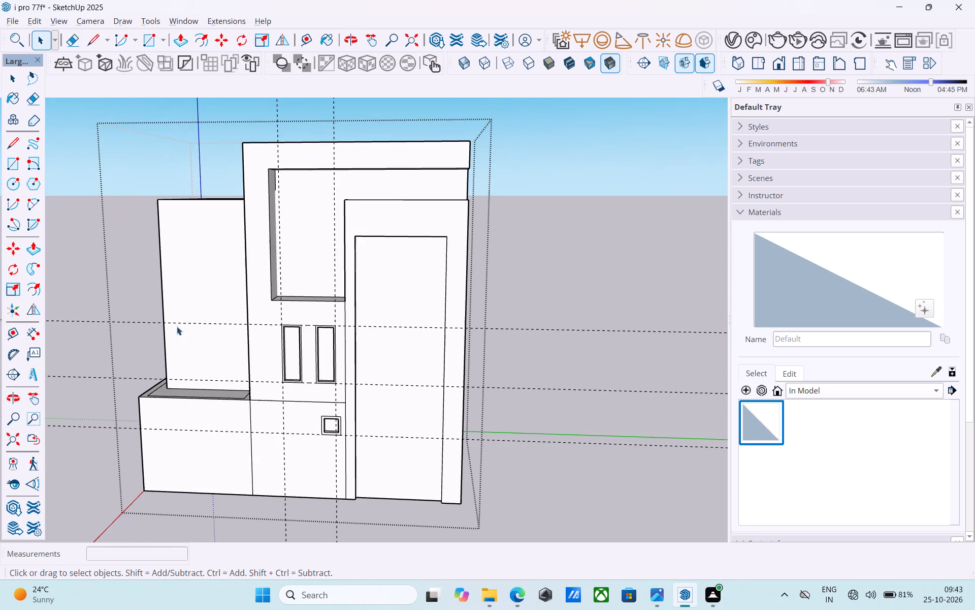
Draw a line from the small square window's lower outer-frame corner to the tall door recess, continuing across the recess's narrow side face.
middle_drag(378, 259, 376, 396)
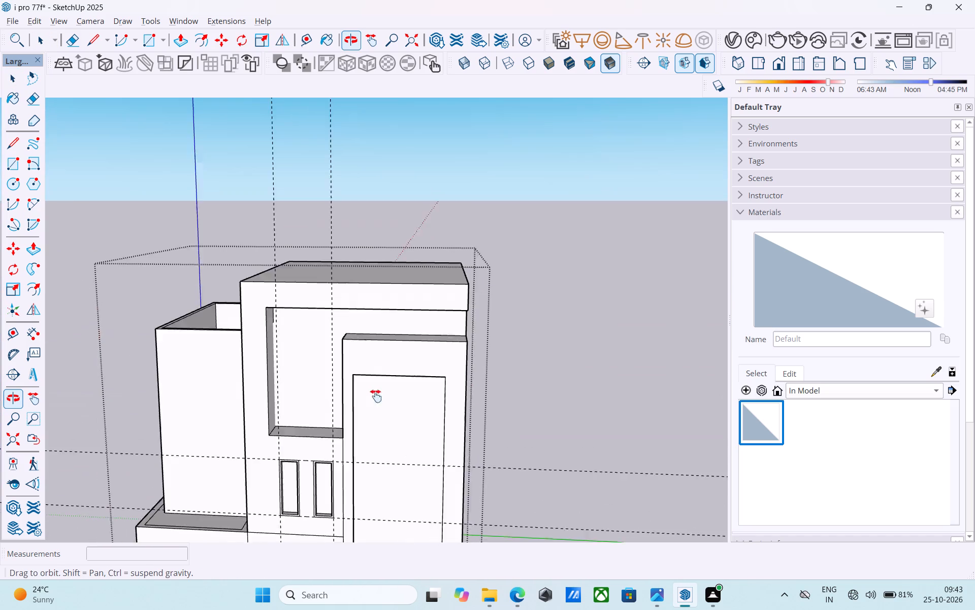
middle_drag(376, 396, 350, 235)
scroll(356, 356, up, 4)
shift+middle_drag(354, 348, 342, 290)
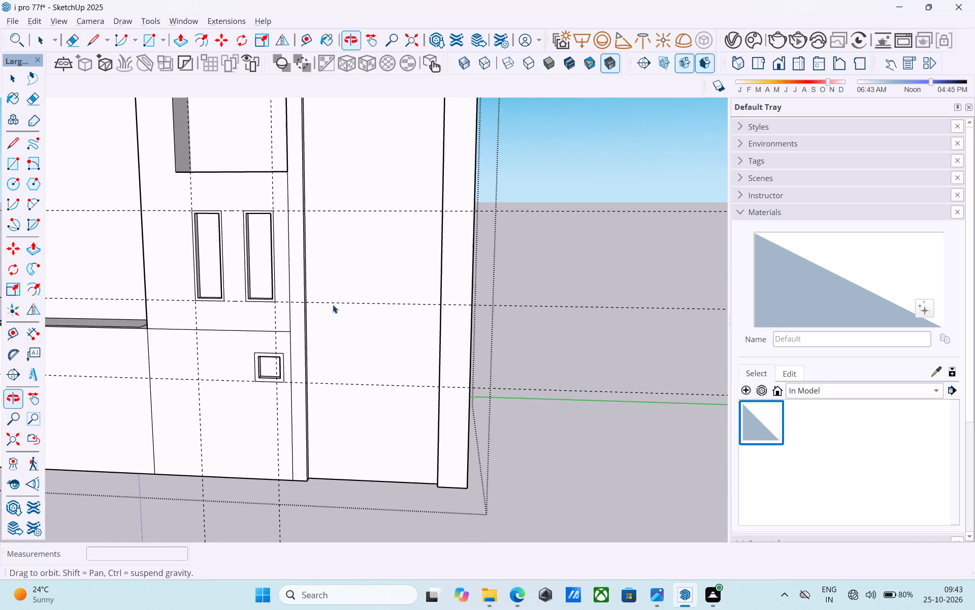
middle_drag(306, 356, 317, 359)
scroll(317, 359, up, 15)
key(l)
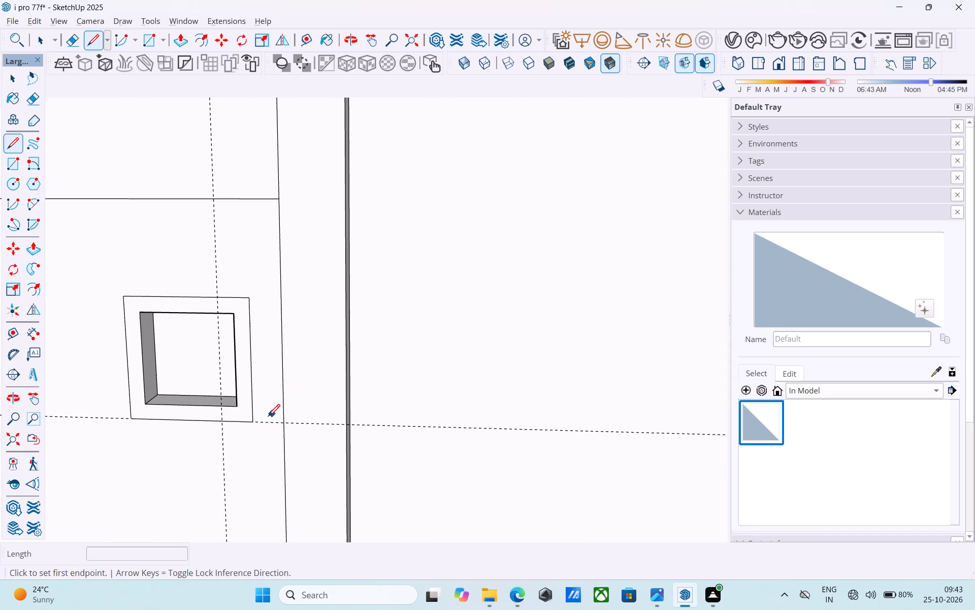
click(251, 419)
click(349, 426)
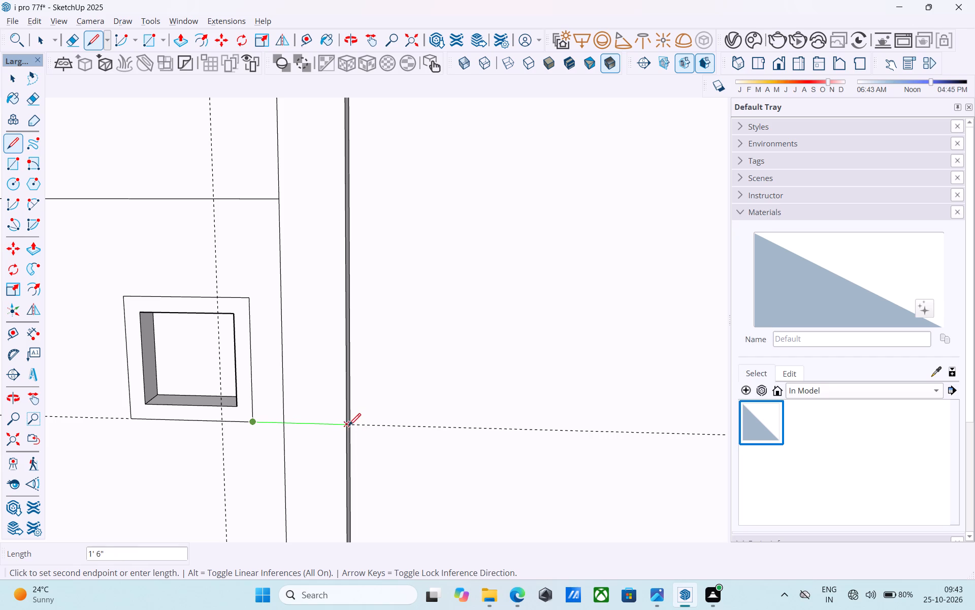
scroll(347, 425, up, 1)
middle_drag(347, 425, 310, 423)
click(341, 422)
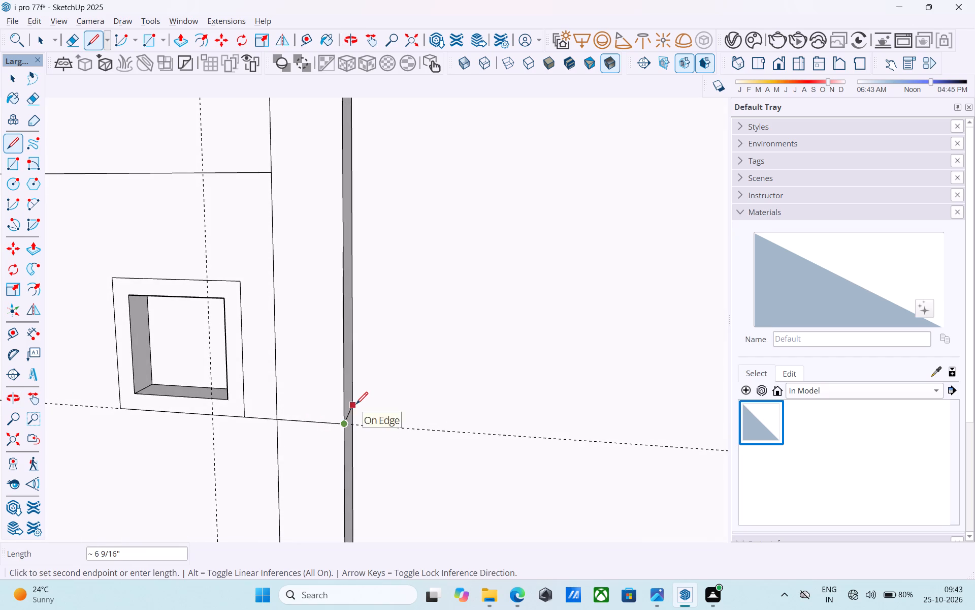
click(357, 409)
click(355, 413)
Extend the line horizontally across the back face of the tall door recess to its far side.
scroll(310, 405, down, 10)
middle_drag(317, 405, 446, 399)
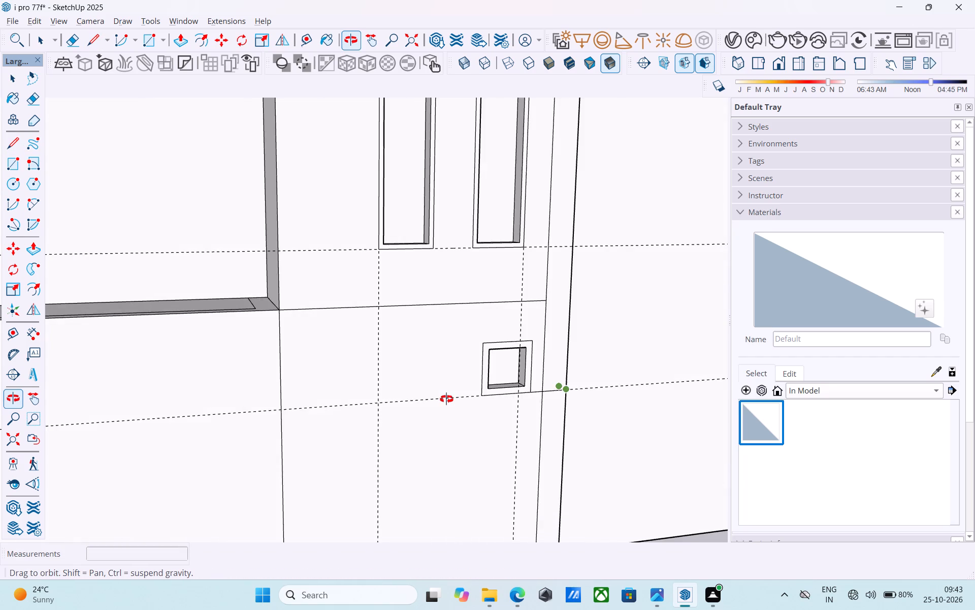
middle_drag(446, 399, 266, 391)
scroll(341, 376, up, 5)
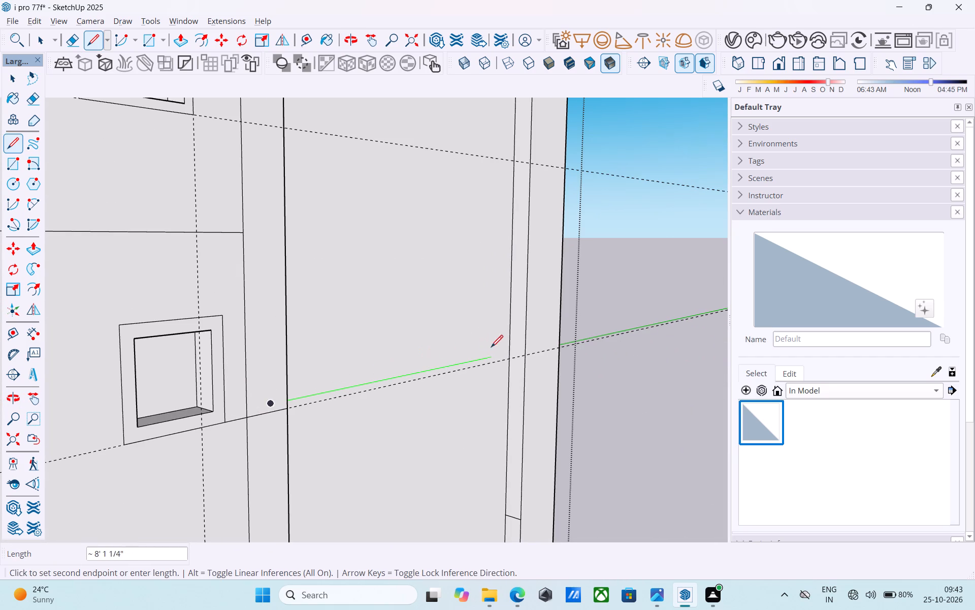
click(506, 353)
scroll(506, 353, down, 4)
key(space)
Offset the underside face at the top of the tall door recess inward by 1".
middle_drag(499, 351, 315, 367)
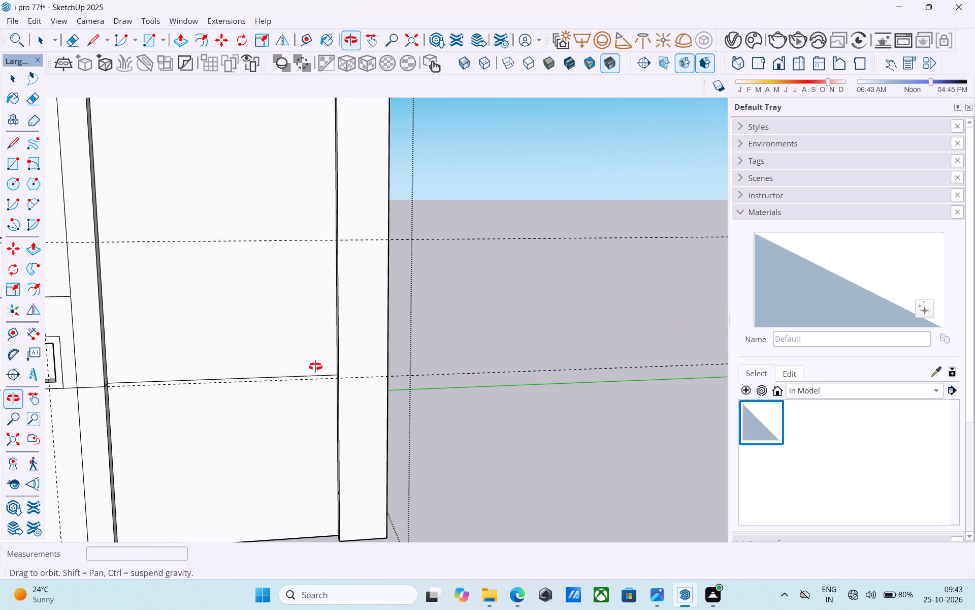
middle_drag(315, 367, 357, 355)
scroll(269, 281, down, 5)
shift+middle_drag(269, 280, 352, 512)
scroll(256, 224, up, 3)
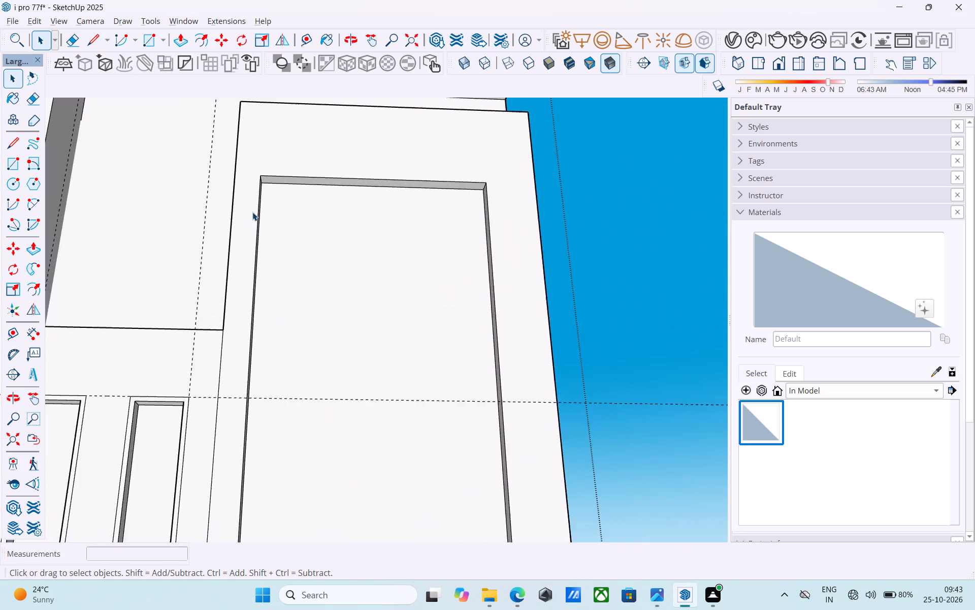
scroll(252, 212, up, 9)
middle_drag(298, 146, 262, 150)
scroll(260, 151, up, 5)
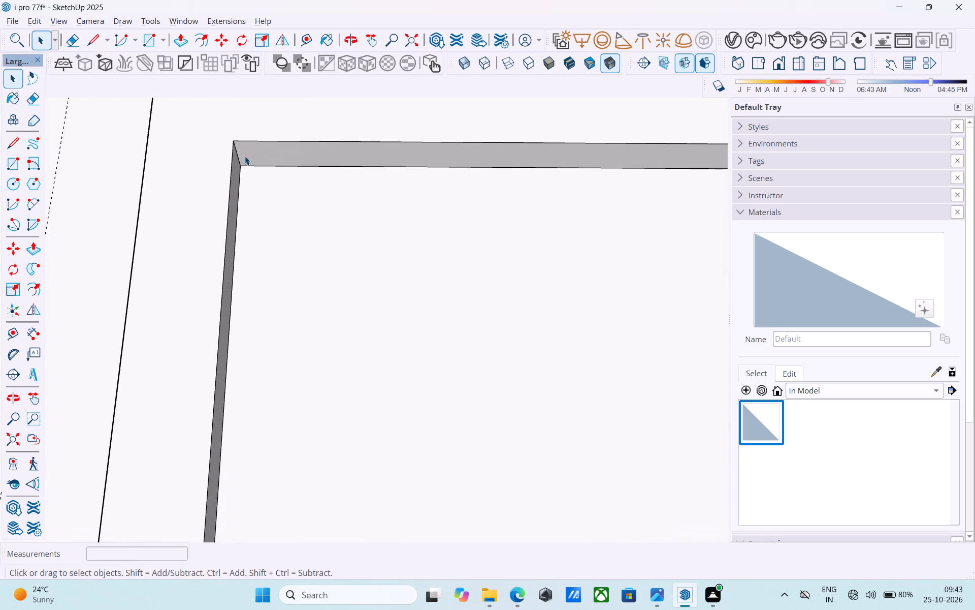
shift+middle_drag(242, 155, 242, 160)
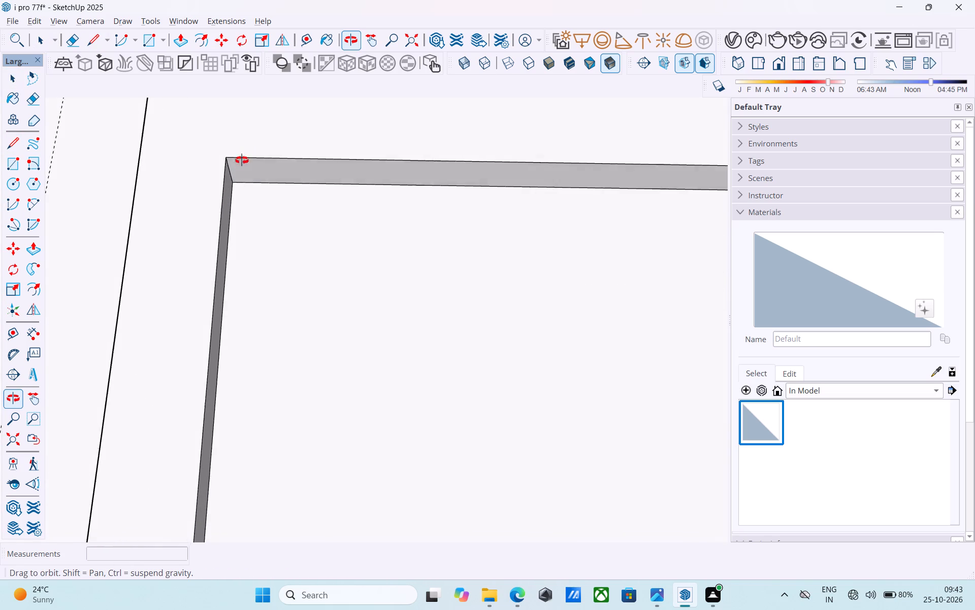
shift+middle_drag(242, 160, 264, 123)
middle_drag(265, 178, 216, 171)
scroll(216, 171, up, 4)
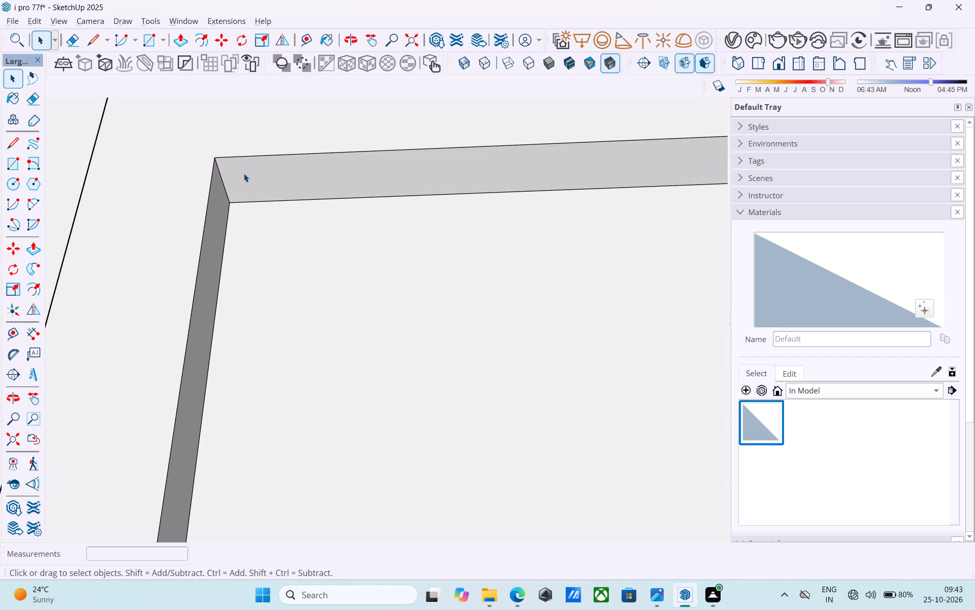
click(244, 173)
key(f)
click(244, 173)
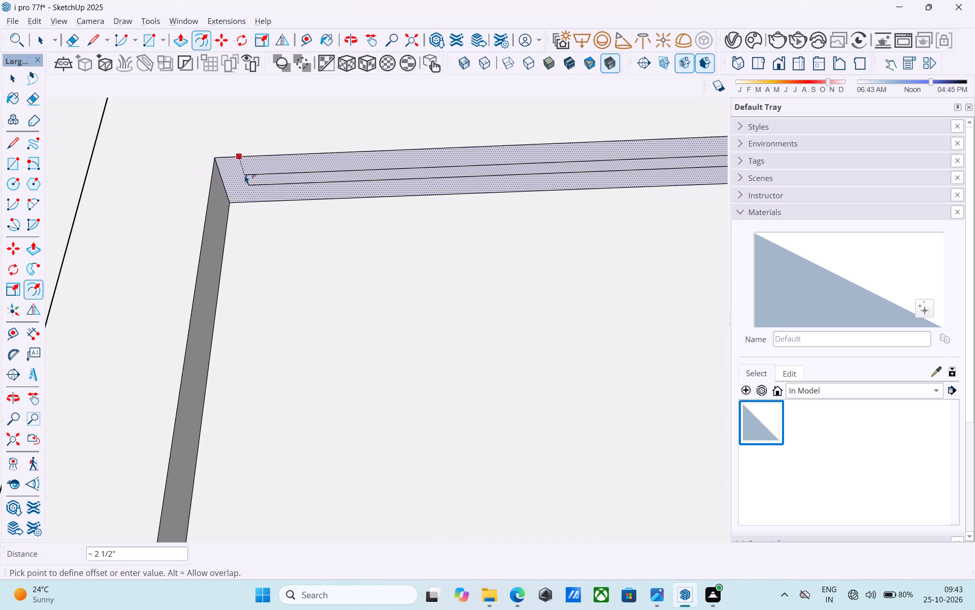
key(1)
key(shift+quotedbl)
key(Return)
key(space)
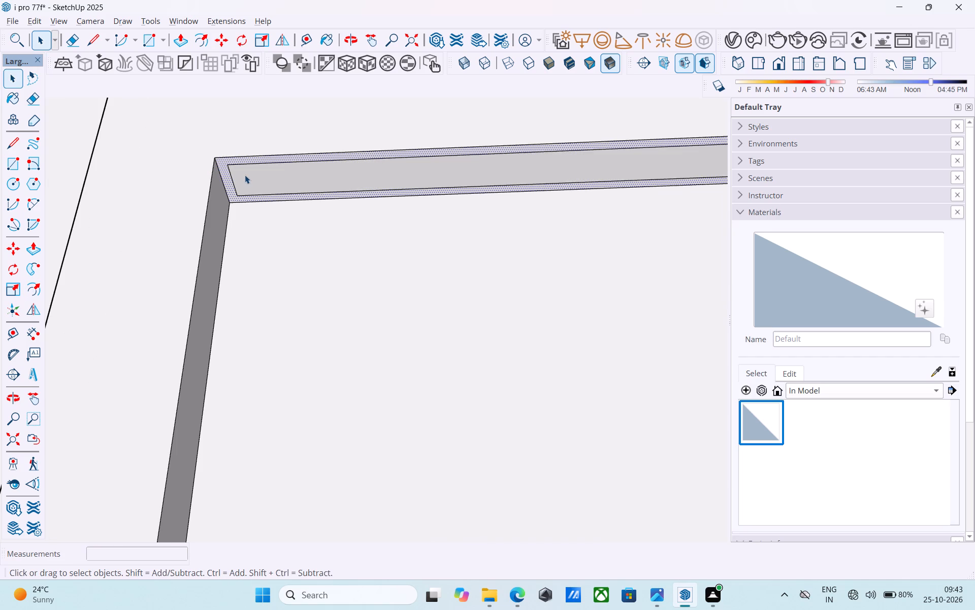
Copy the short end edge of the inset outline 4' along the recess's underside face.
click(231, 172)
key(m)
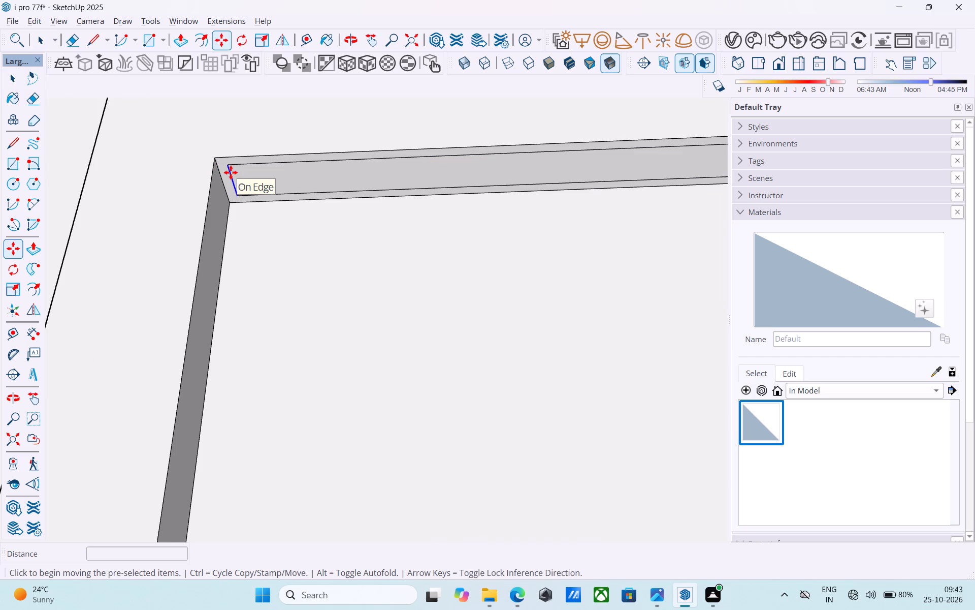
click(229, 169)
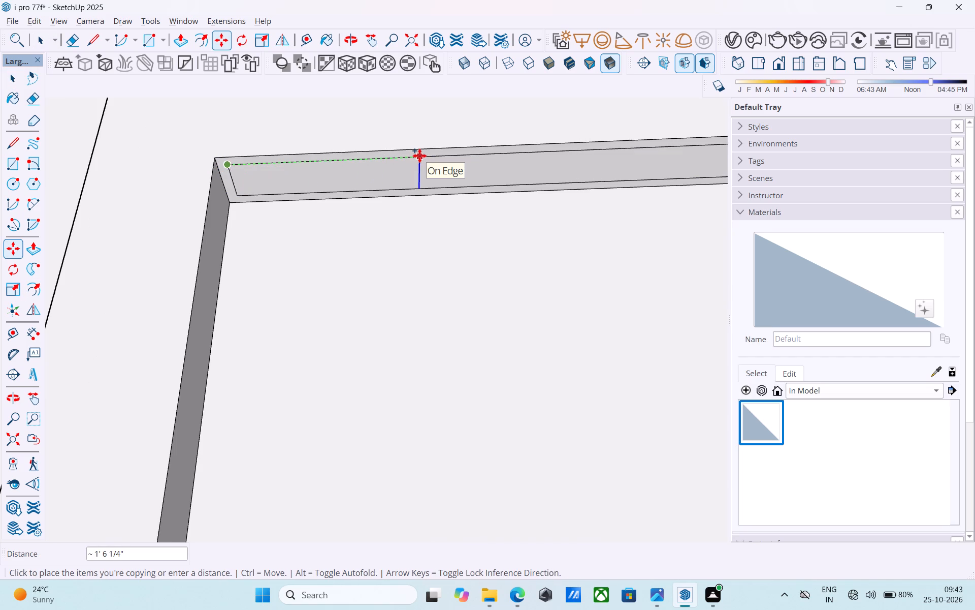
text(4')
key(Return)
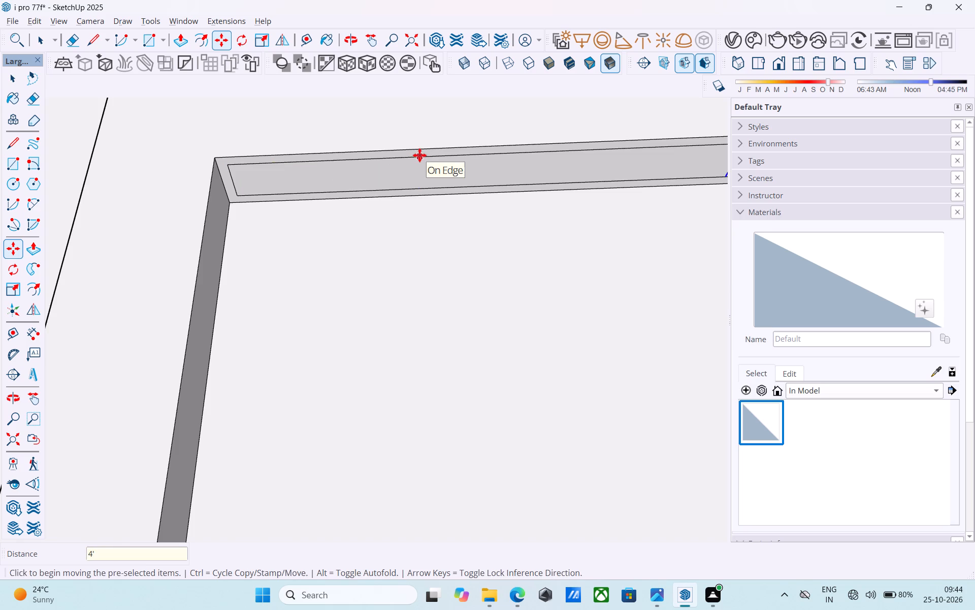
Set the copied edge's distance to 3'.
scroll(419, 155, down, 18)
middle_drag(379, 182, 370, 188)
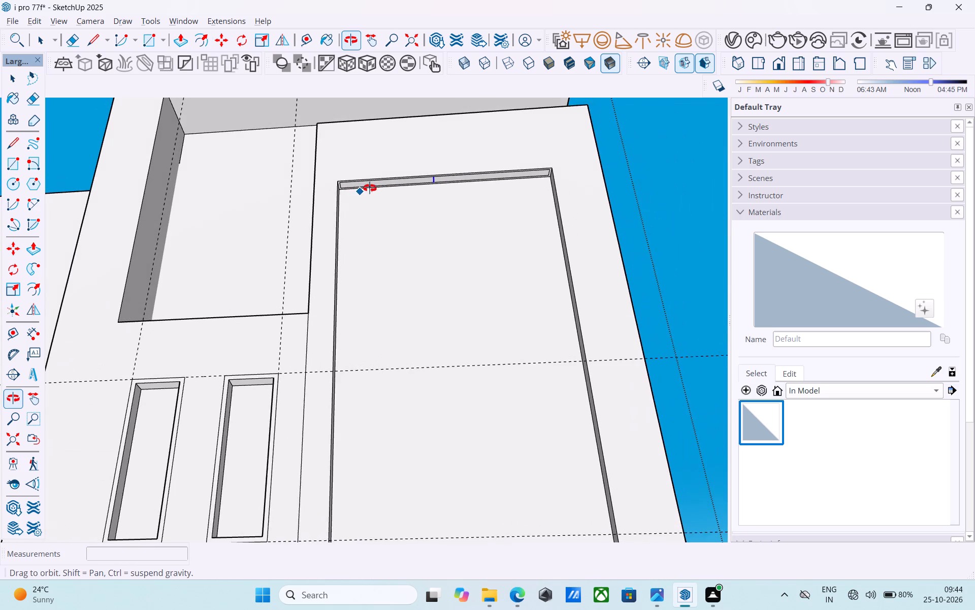
middle_drag(370, 188, 370, 190)
scroll(443, 152, up, 6)
scroll(391, 200, up, 3)
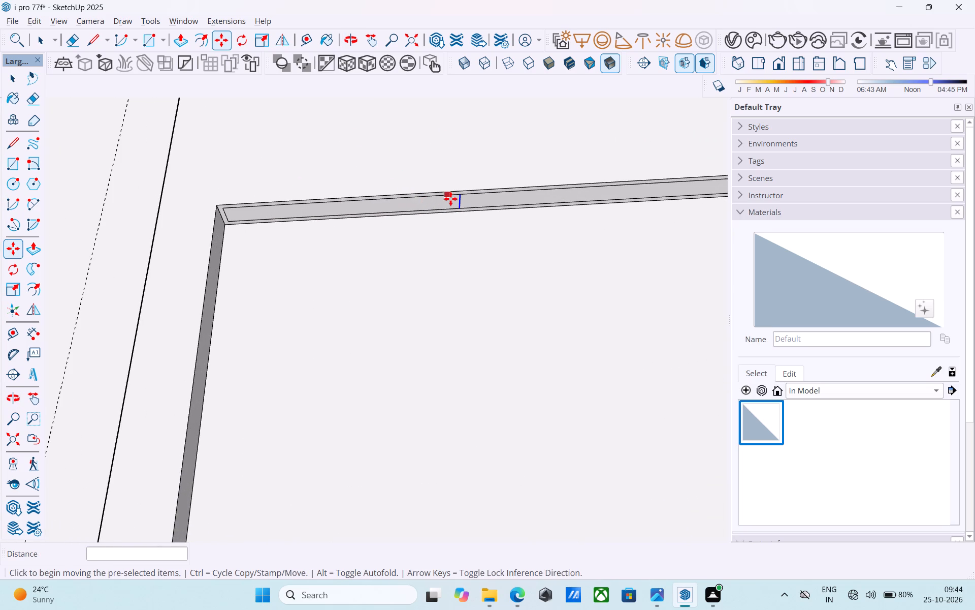
text(3')
key(Return)
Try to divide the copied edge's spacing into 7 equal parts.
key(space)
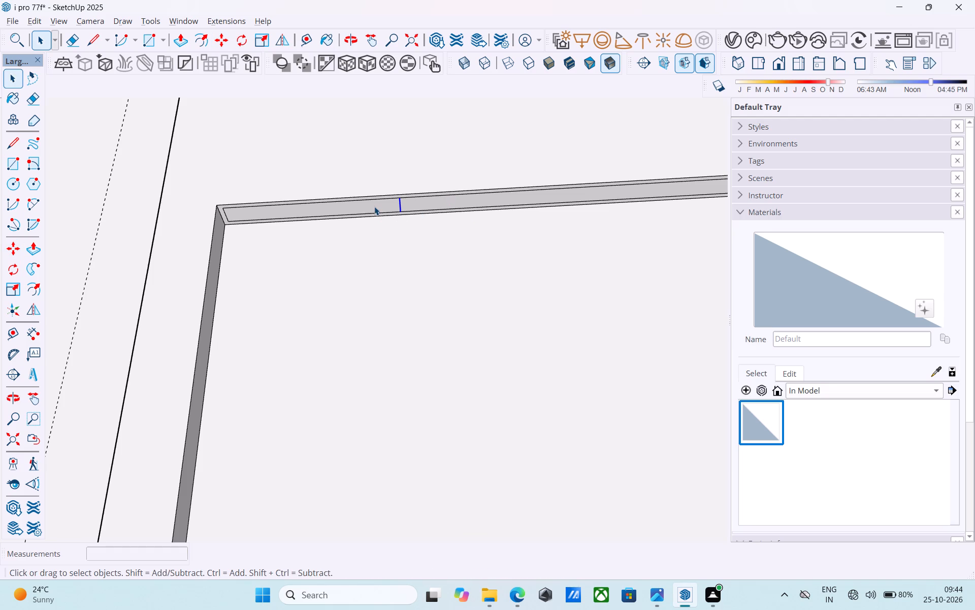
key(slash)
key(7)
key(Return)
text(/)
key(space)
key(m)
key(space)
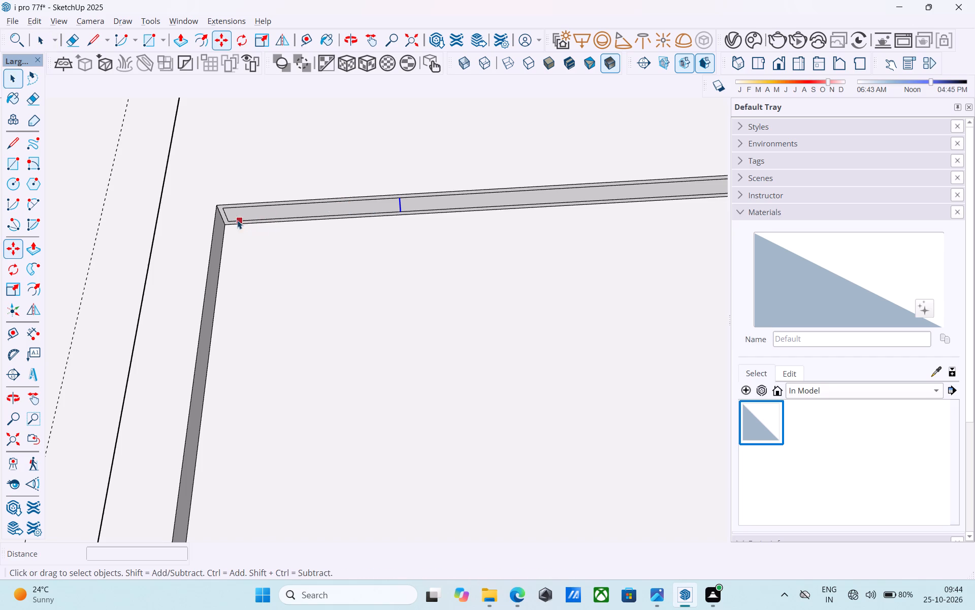
Copy the inset outline's short end edge again onto the line 3' away and divide the distance into 7 equal parts.
click(224, 213)
key(m)
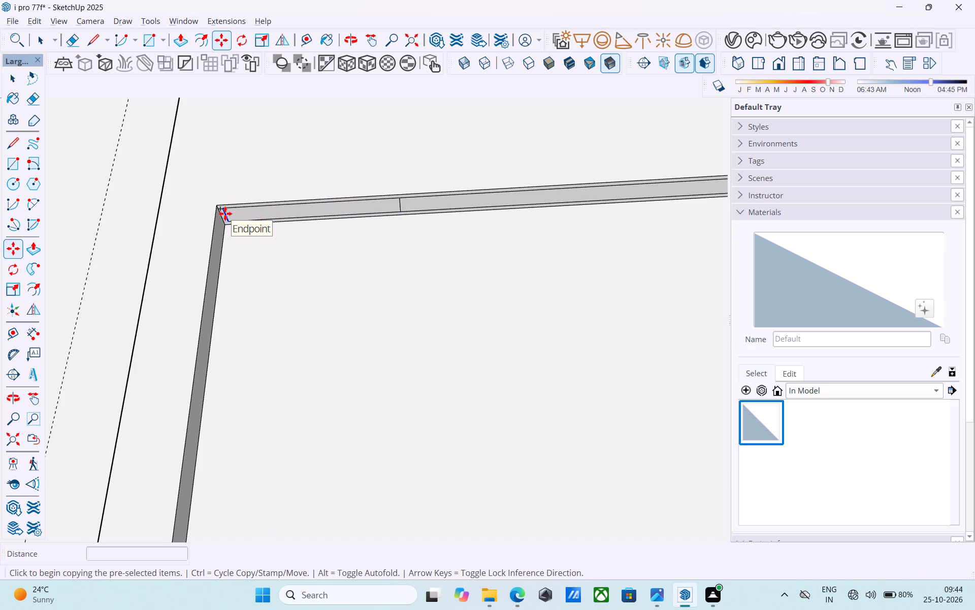
click(225, 210)
click(397, 201)
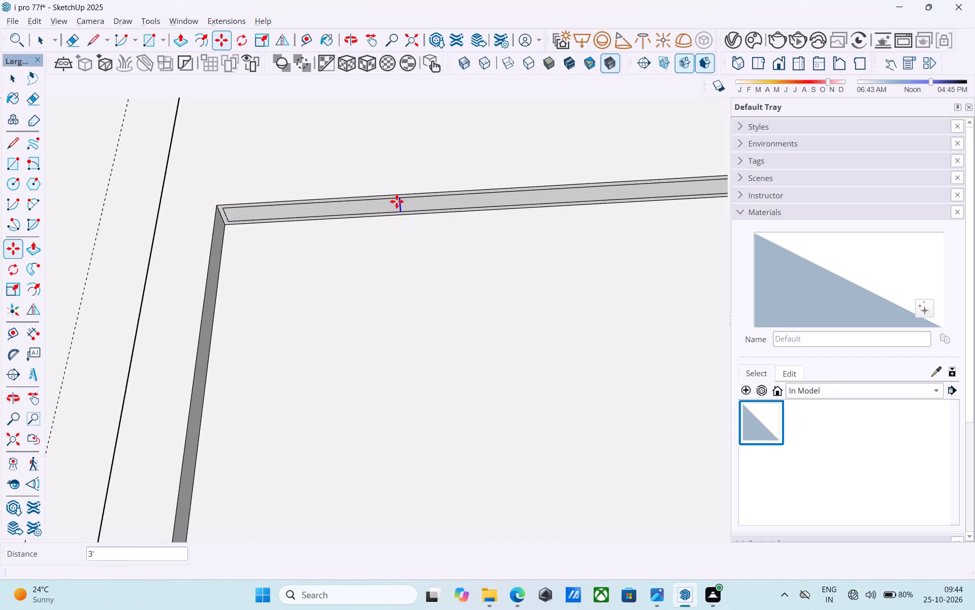
text(/7)
key(Return)
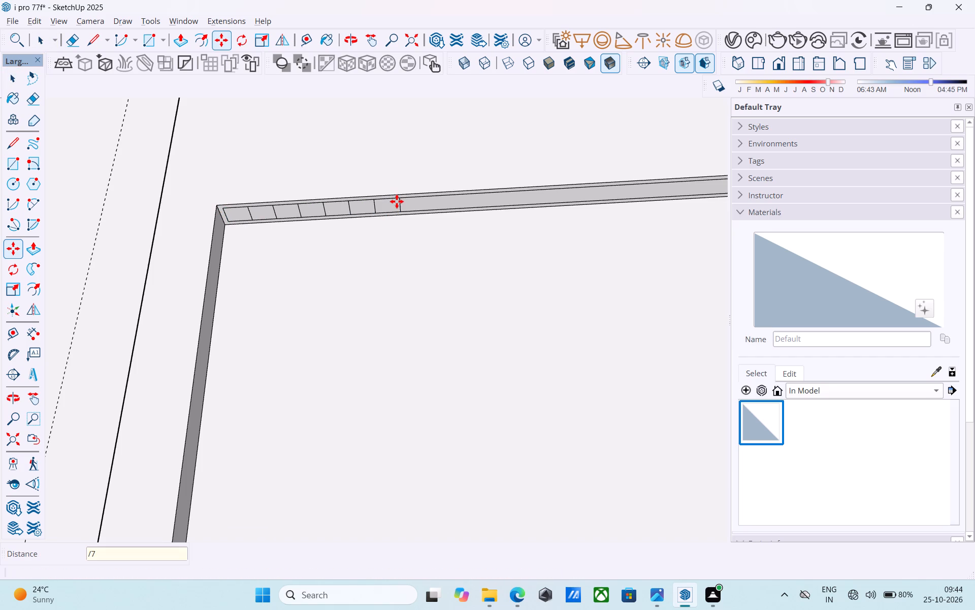
Change the division between the end edge and its 3' copy to 11 equal parts.
text(/11)
key(Return)
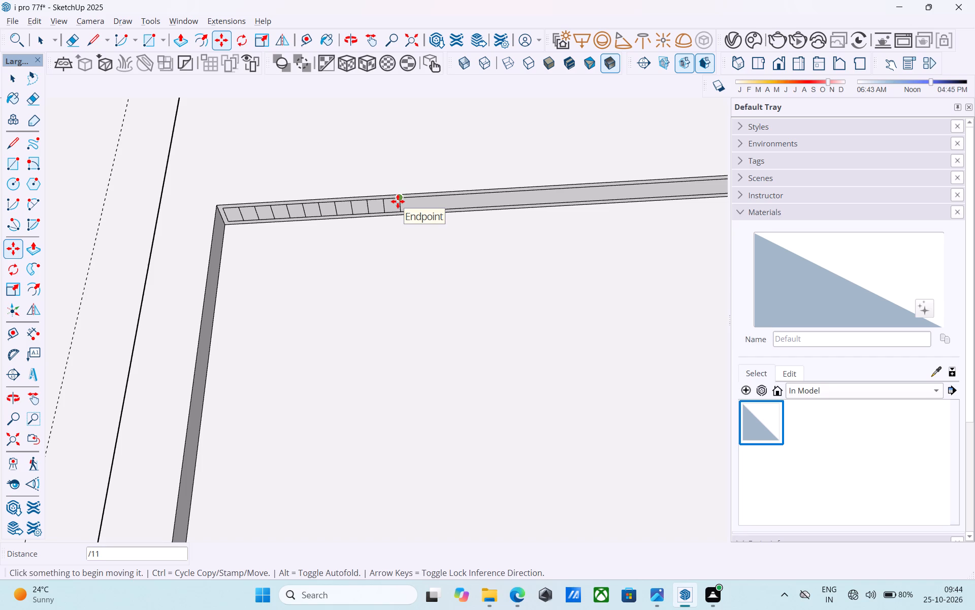
scroll(398, 201, down, 5)
middle_drag(398, 201, 414, 215)
scroll(305, 215, up, 12)
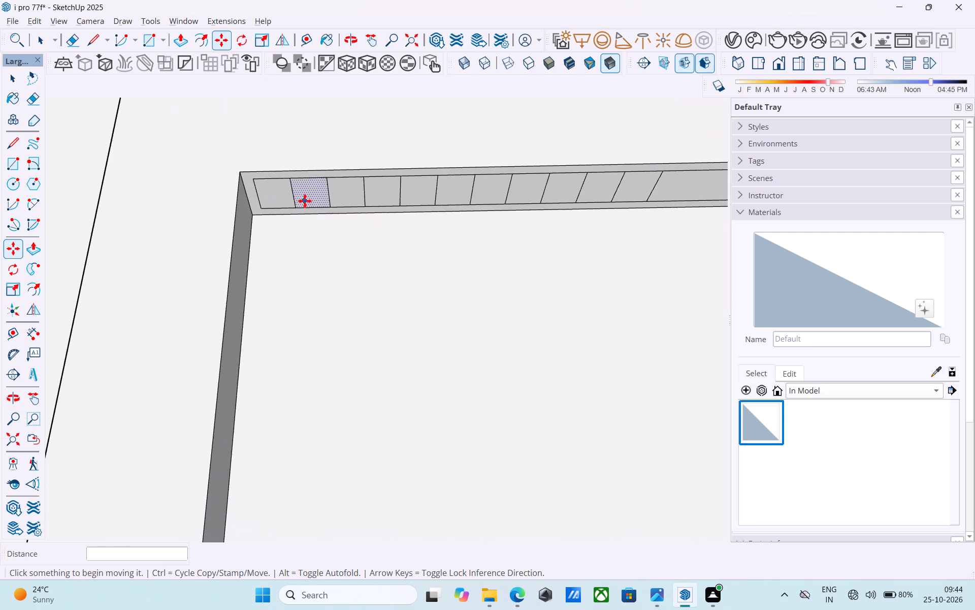
key(space)
Push/Pull the second cell of the divided strip atop the tall recess down 20' 6" to the recess's horizontal line.
scroll(302, 204, down, 10)
scroll(307, 209, up, 4)
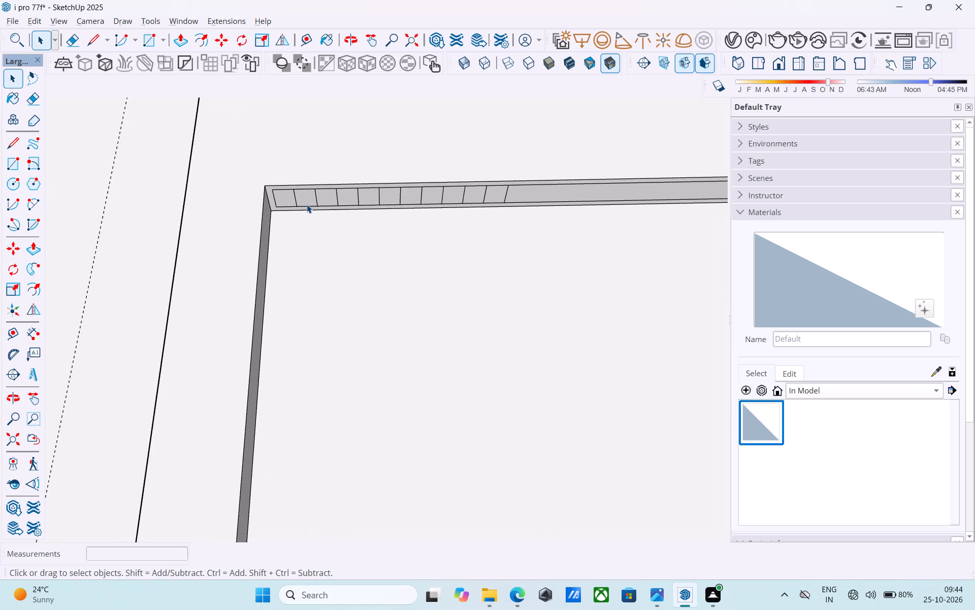
scroll(303, 196, up, 4)
click(303, 196)
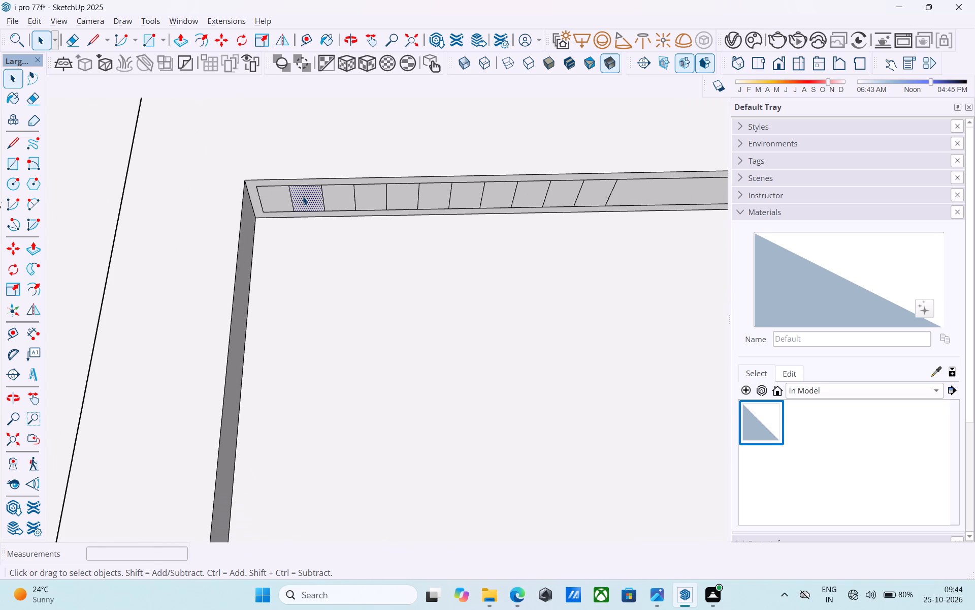
key(p)
click(303, 196)
scroll(307, 211, down, 14)
scroll(307, 210, up, 1)
scroll(308, 210, down, 9)
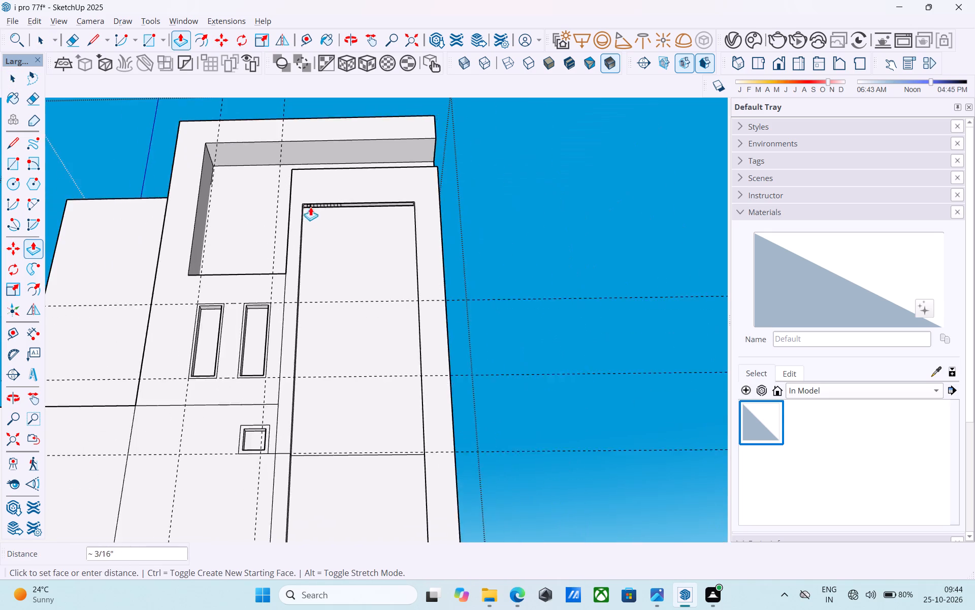
middle_drag(307, 215, 351, 215)
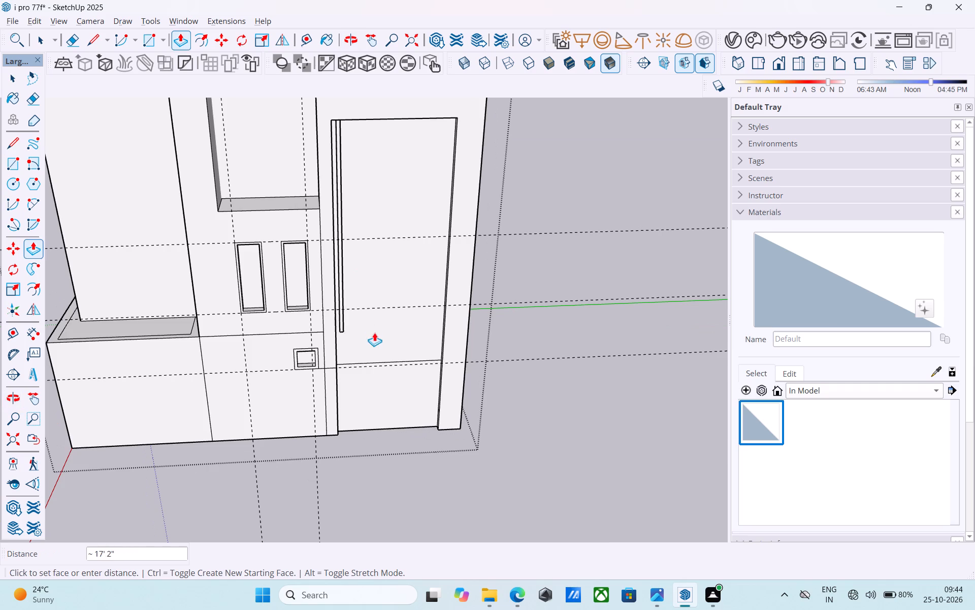
scroll(372, 336, up, 13)
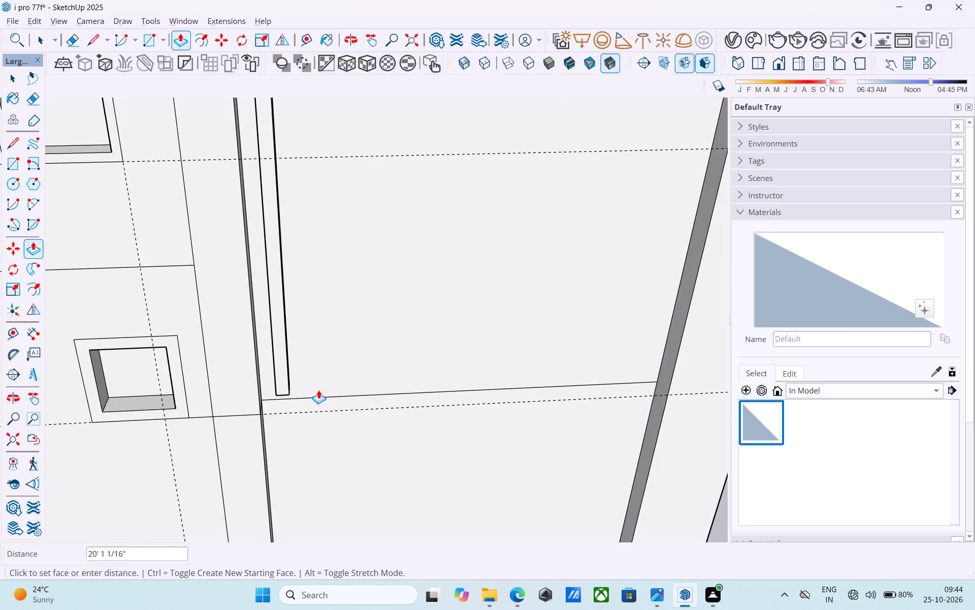
click(318, 394)
Examine the first slat's lower end against the recess's horizontal line and how the slat sits in the facade.
scroll(327, 266, down, 6)
middle_drag(328, 266, 314, 97)
middle_drag(359, 343, 332, 203)
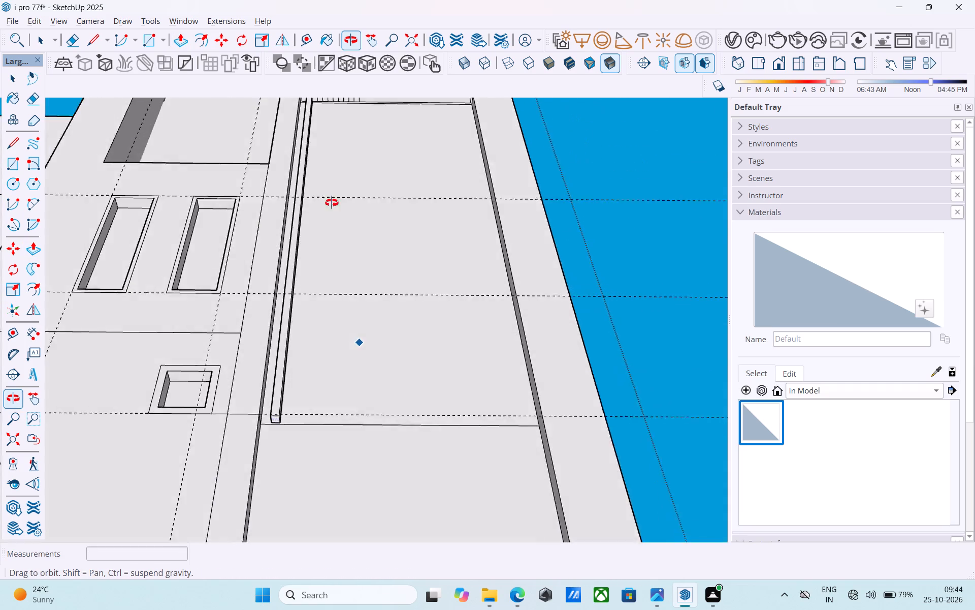
middle_drag(332, 203, 335, 217)
scroll(301, 404, up, 12)
middle_drag(266, 439, 340, 238)
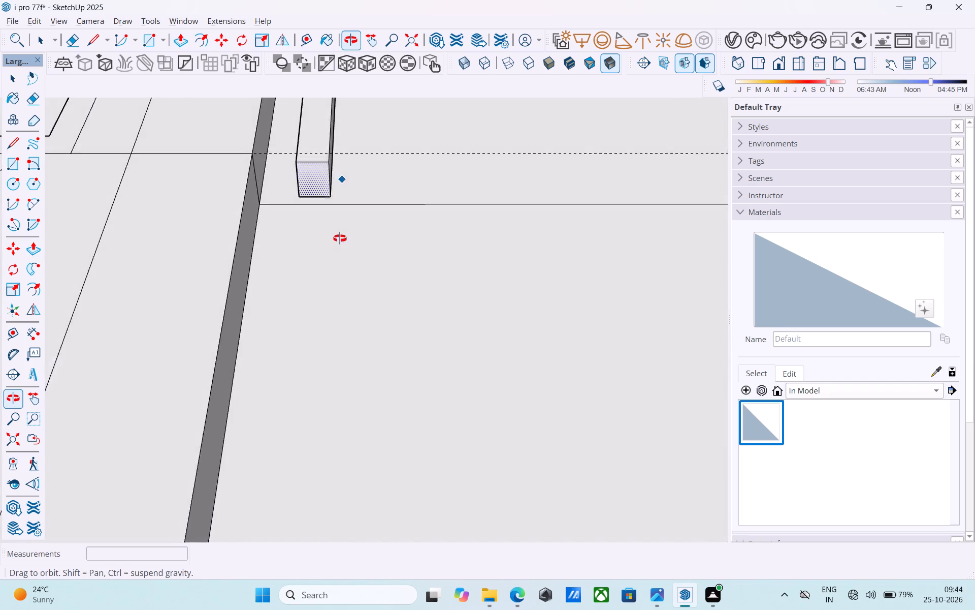
middle_drag(340, 238, 145, 493)
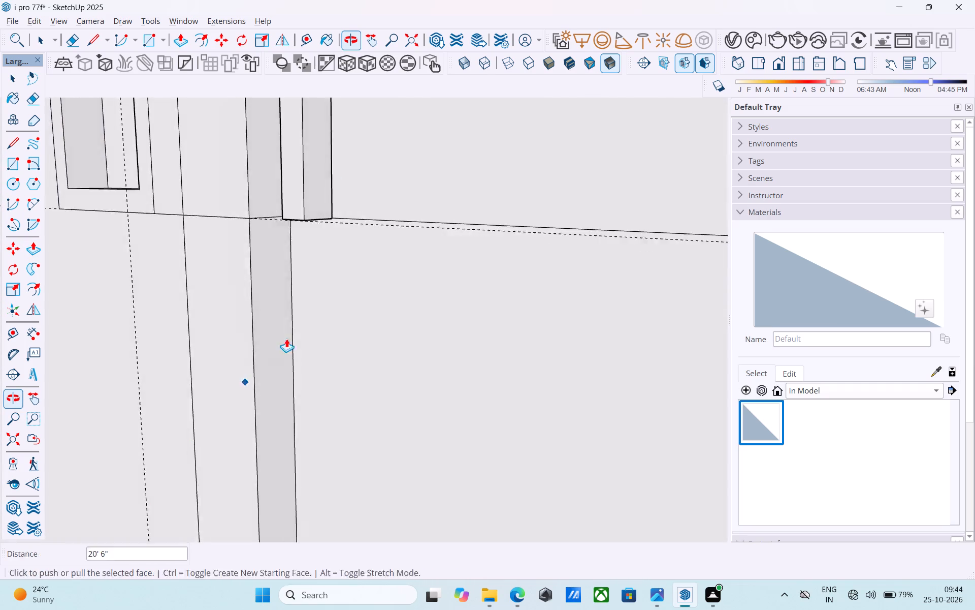
middle_drag(287, 307, 362, 337)
scroll(287, 307, up, 1)
scroll(329, 214, down, 6)
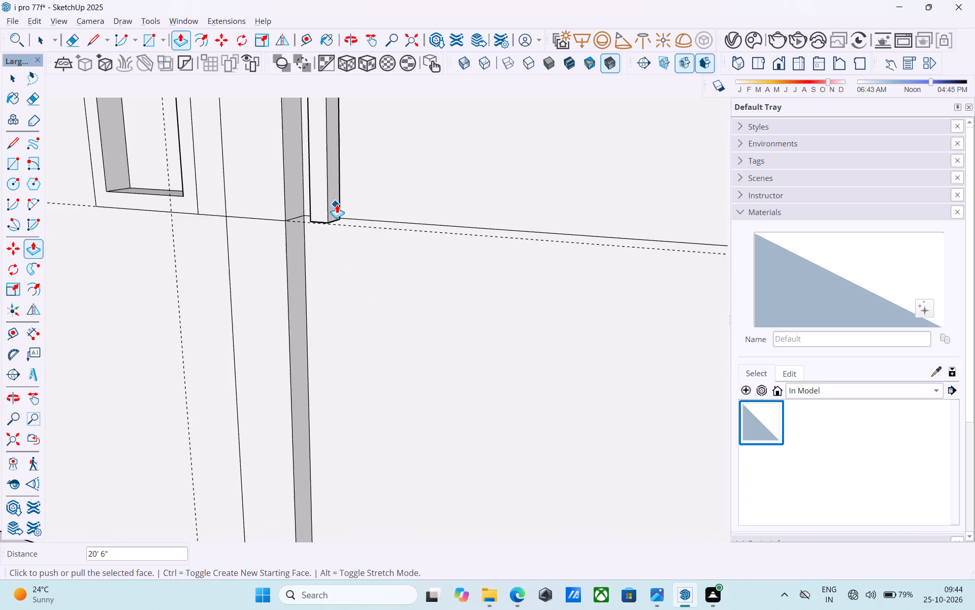
scroll(337, 204, down, 17)
shift+middle_drag(356, 192, 313, 425)
scroll(356, 209, down, 4)
middle_drag(354, 212, 410, 269)
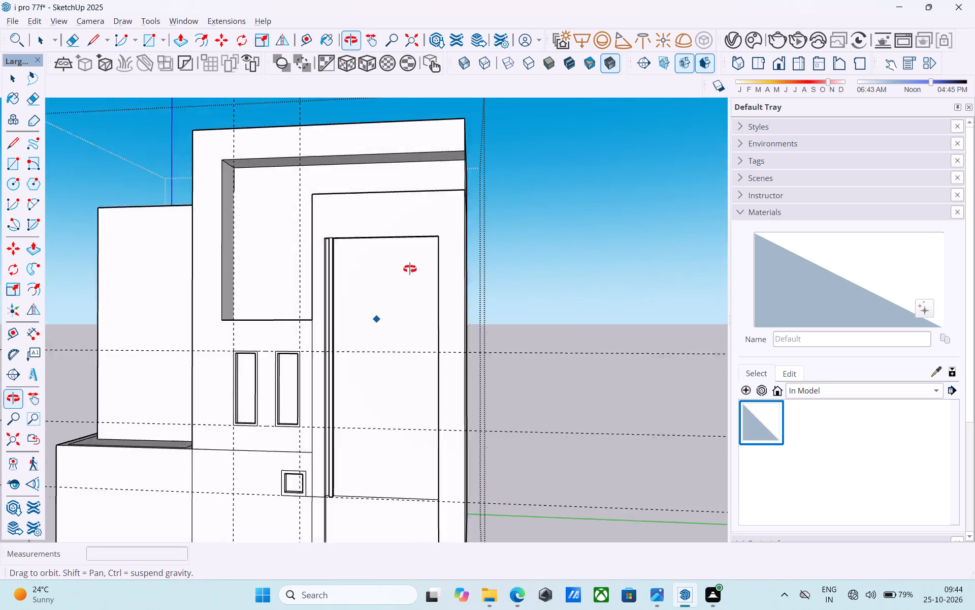
middle_drag(410, 269, 407, 166)
scroll(416, 179, down, 5)
middle_drag(431, 220, 599, 408)
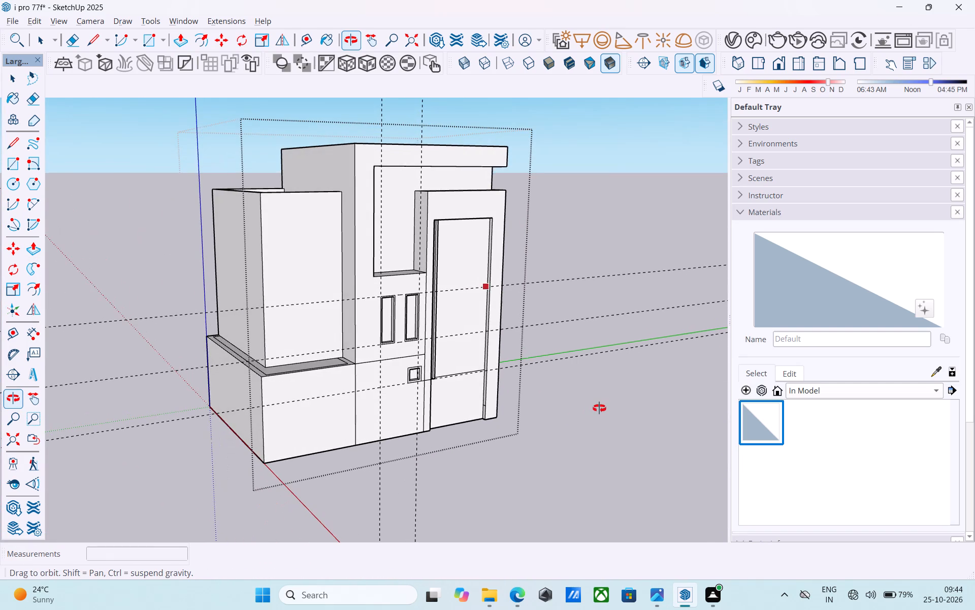
middle_drag(599, 408, 600, 409)
shift+middle_drag(572, 362, 476, 372)
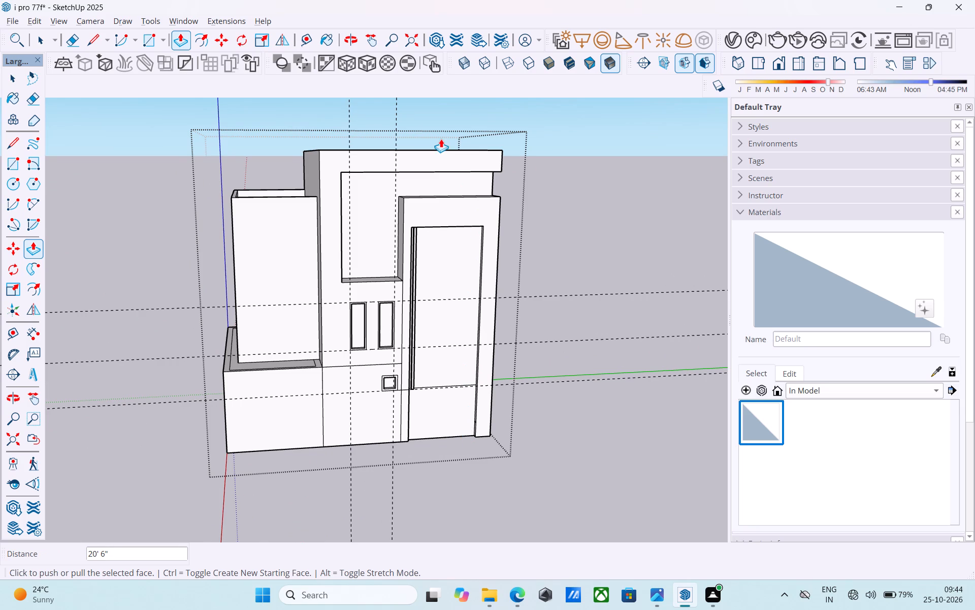
Repeat the 20' 6" Push/Pull on the fourth, sixth, eighth and tenth cells of the strip to form four more slats.
shift+middle_drag(459, 211, 435, 127)
shift+middle_click(442, 152)
scroll(466, 248, up, 8)
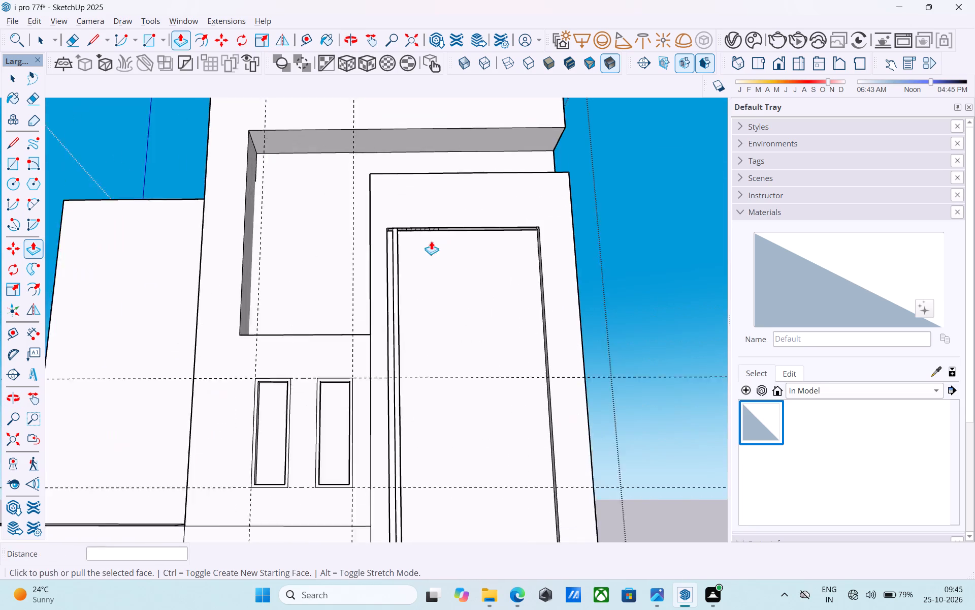
middle_drag(428, 231, 404, 167)
scroll(368, 202, up, 13)
key(space)
click(377, 156)
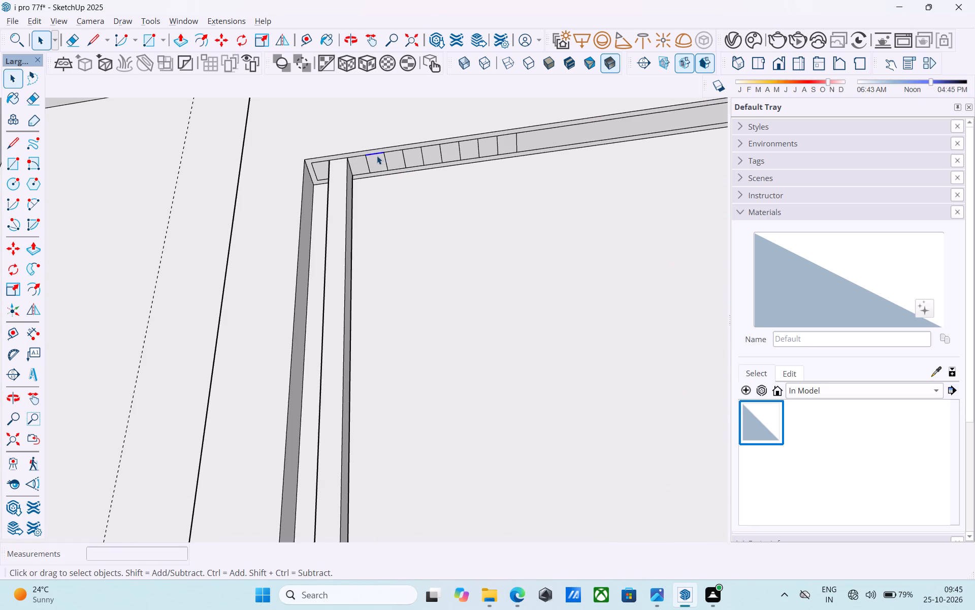
click(377, 165)
key(p)
double_click(376, 164)
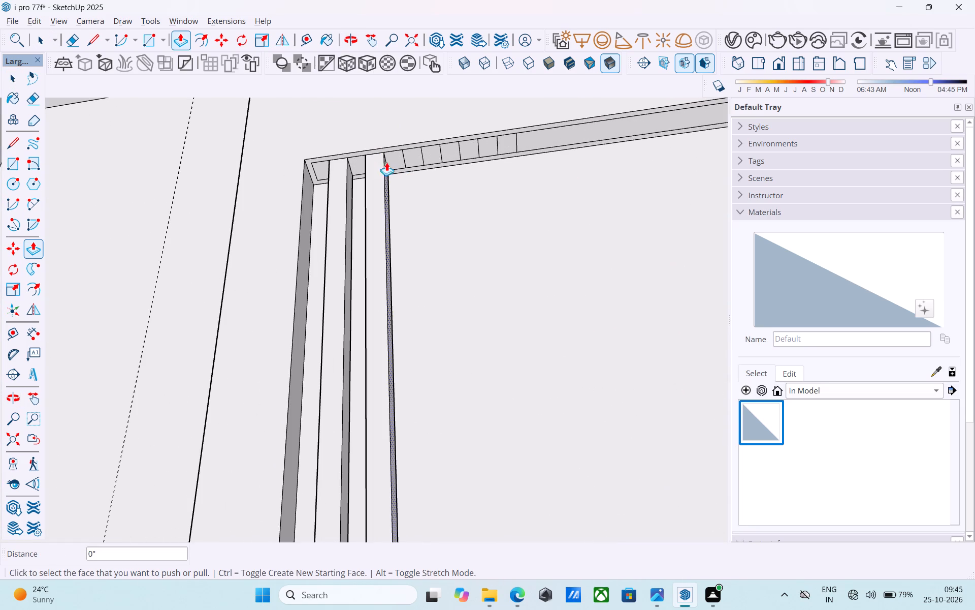
double_click(413, 157)
double_click(449, 153)
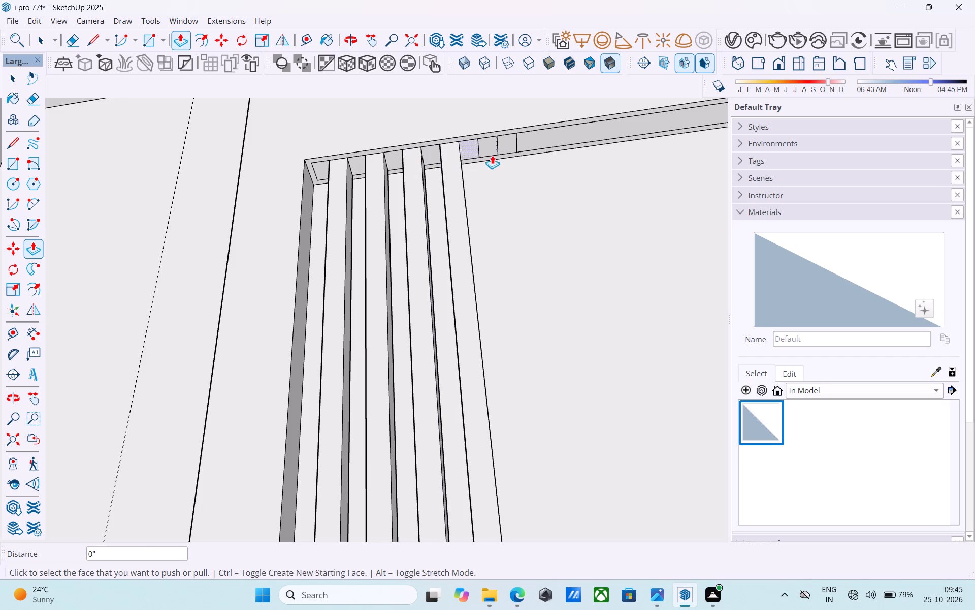
double_click(491, 149)
scroll(491, 148, down, 8)
scroll(491, 147, up, 1)
scroll(491, 147, down, 14)
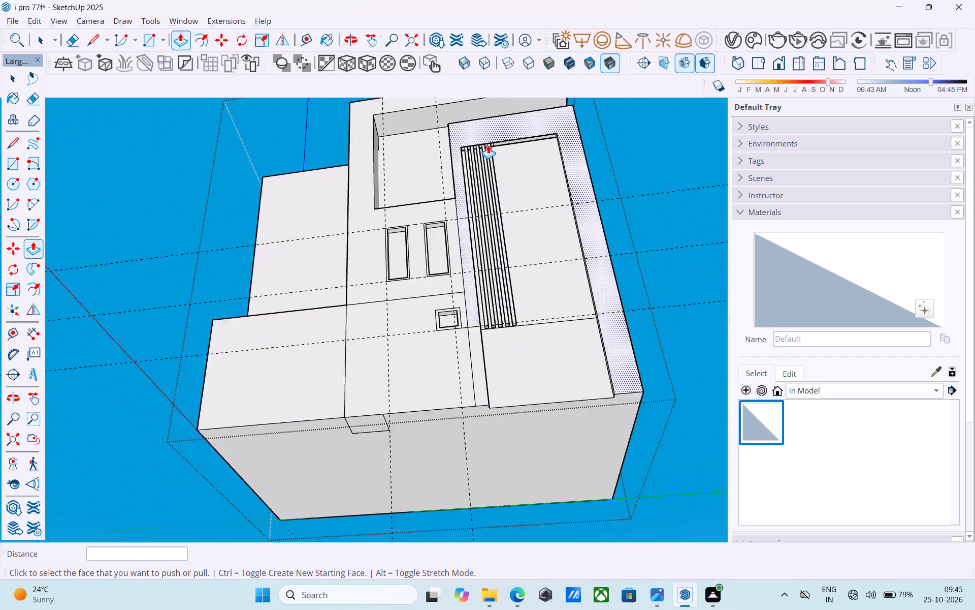
scroll(488, 145, down, 1)
middle_drag(502, 209, 544, 418)
scroll(528, 287, up, 4)
key(space)
Examine the row of vertical slats in the tall recess from several angles.
scroll(510, 257, down, 5)
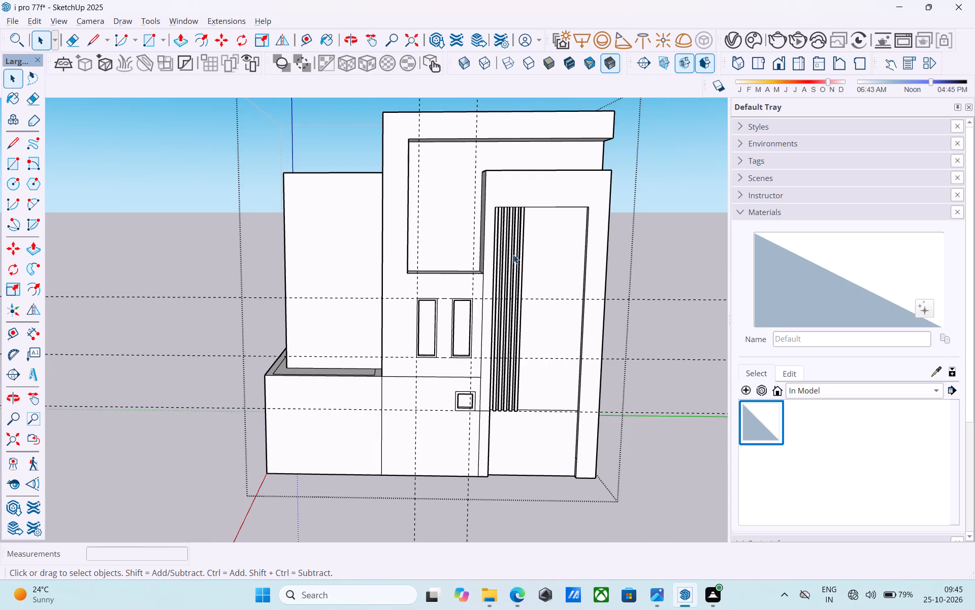
shift+middle_drag(513, 255, 306, 322)
shift+middle_drag(441, 331, 611, 321)
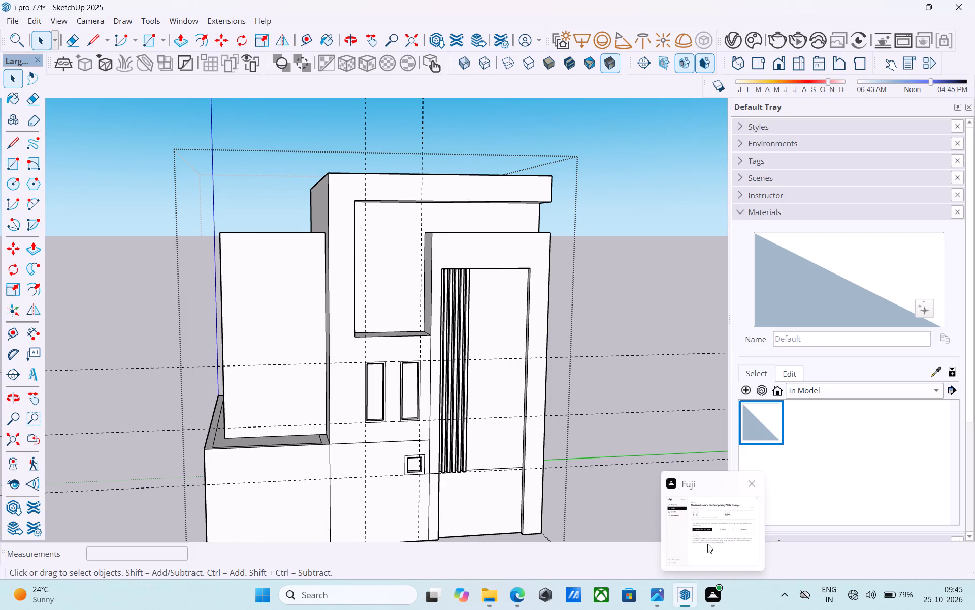
scroll(494, 446, down, 5)
middle_drag(494, 446, 377, 411)
scroll(494, 400, up, 3)
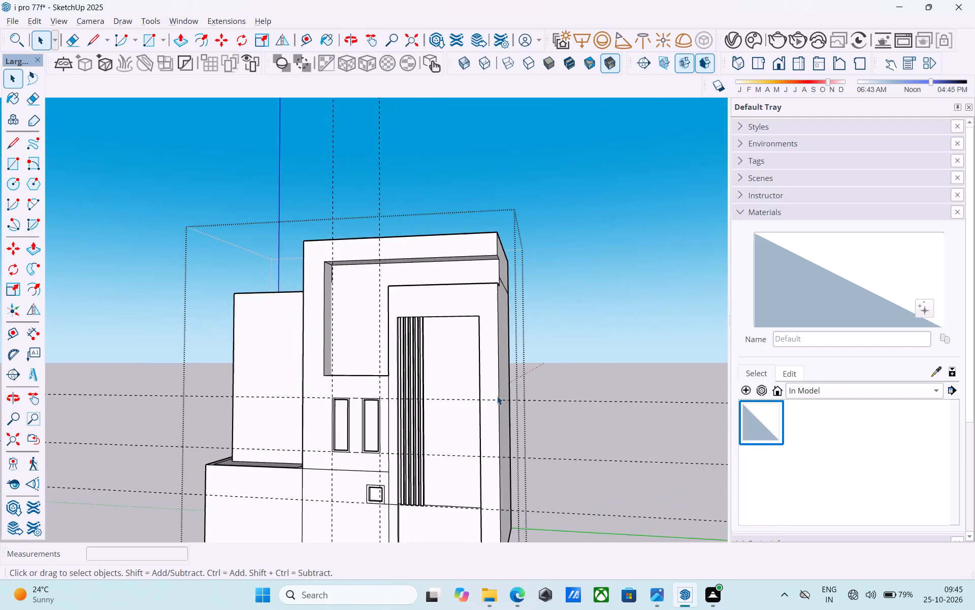
scroll(497, 396, up, 5)
shift+middle_drag(495, 373, 415, 254)
scroll(493, 337, up, 1)
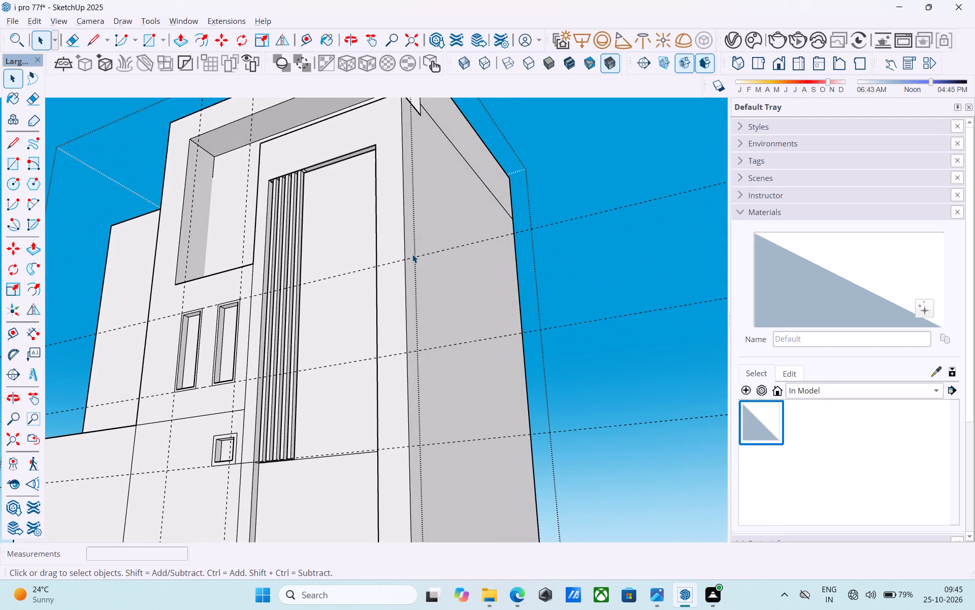
shift+middle_drag(370, 259, 507, 290)
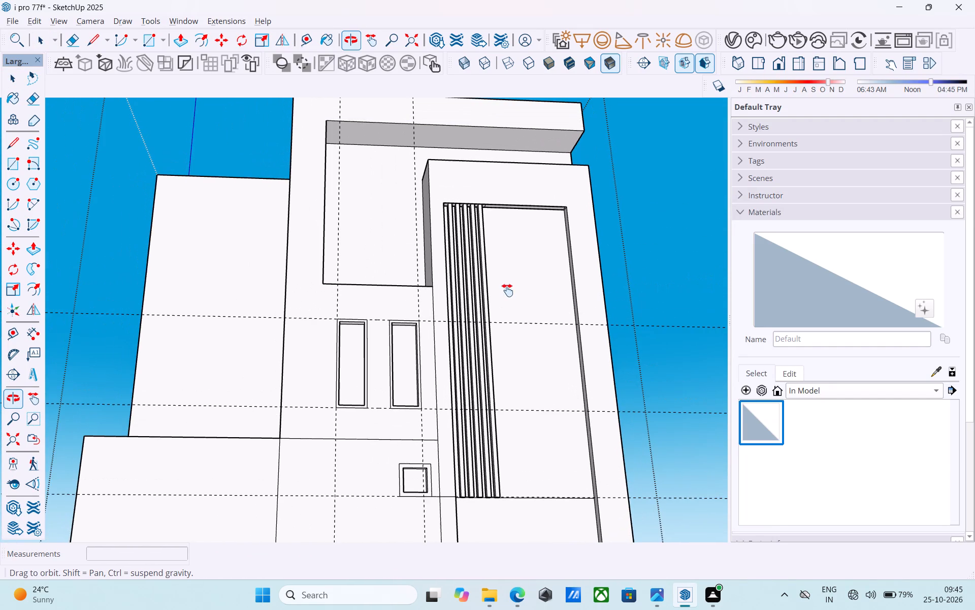
shift+middle_drag(507, 290, 436, 300)
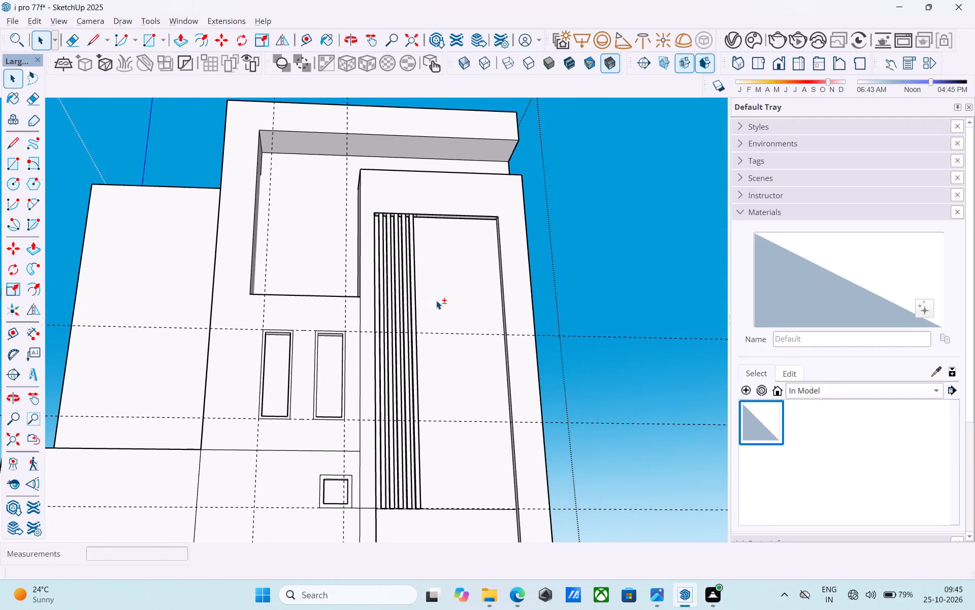
scroll(417, 310, up, 4)
scroll(414, 312, down, 1)
shift+middle_drag(414, 312, 436, 323)
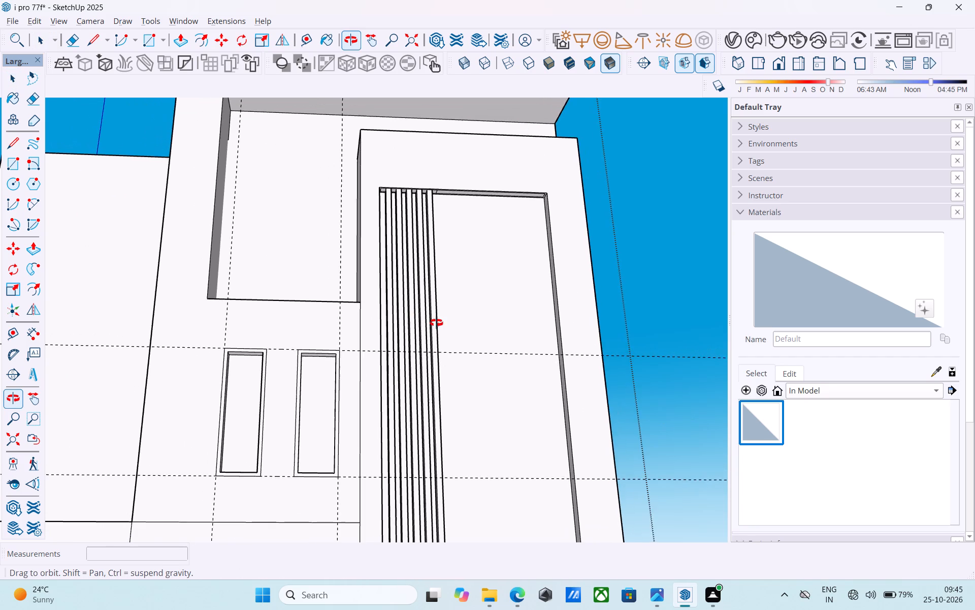
shift+middle_drag(436, 323, 487, 280)
scroll(486, 278, down, 2)
shift+middle_drag(486, 278, 483, 281)
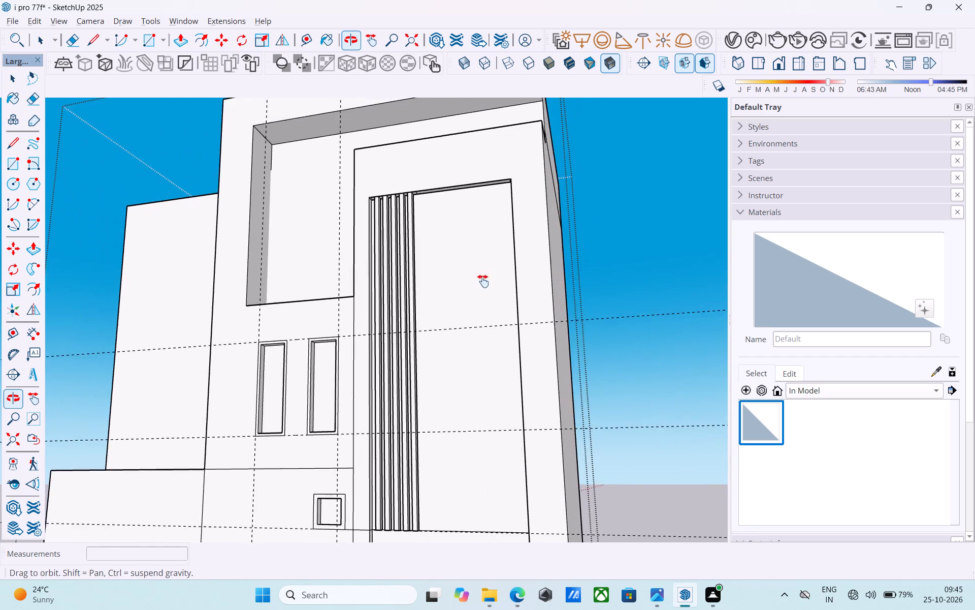
shift+middle_drag(483, 281, 549, 265)
Erase the vertical line between the windows and the tall recess and the horizontal line above the small square window.
shift+scroll(551, 276, up, 1)
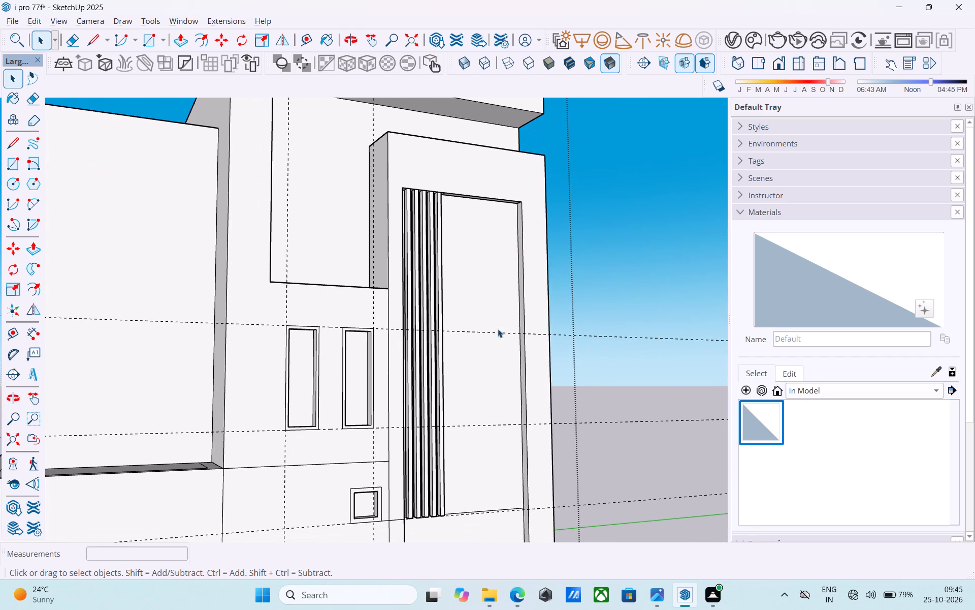
scroll(391, 366, up, 5)
key(e)
drag(391, 366, 381, 365)
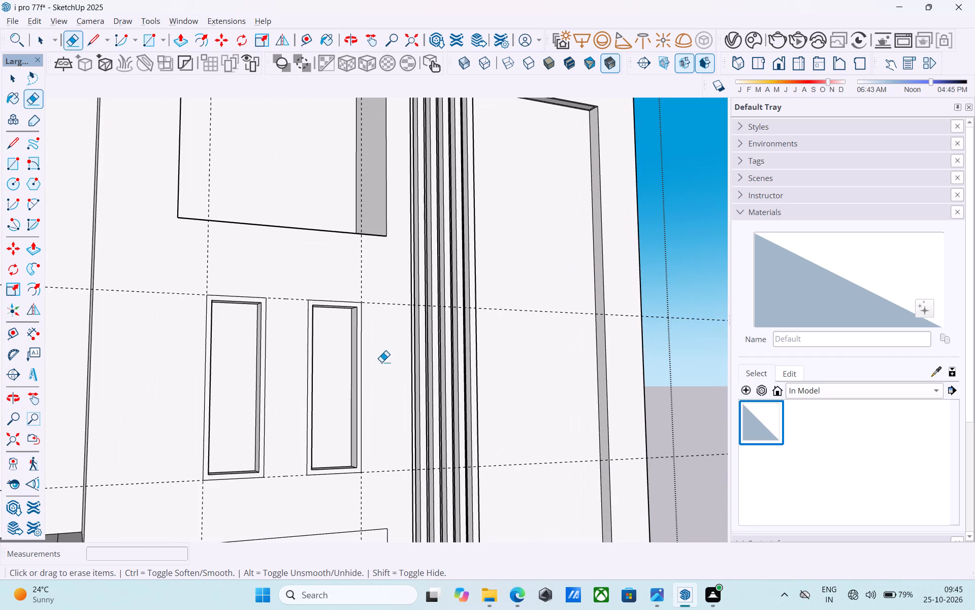
scroll(379, 309, down, 7)
scroll(391, 440, up, 1)
drag(388, 439, 375, 432)
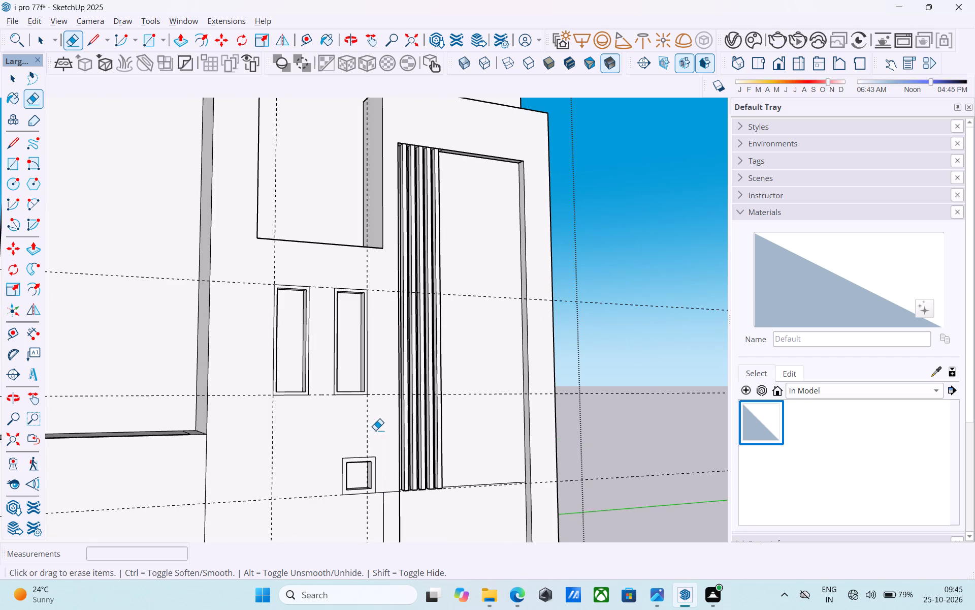
scroll(371, 404, down, 7)
scroll(379, 508, up, 6)
click(376, 483)
Save the model.
scroll(377, 469, down, 5)
middle_drag(389, 463, 343, 484)
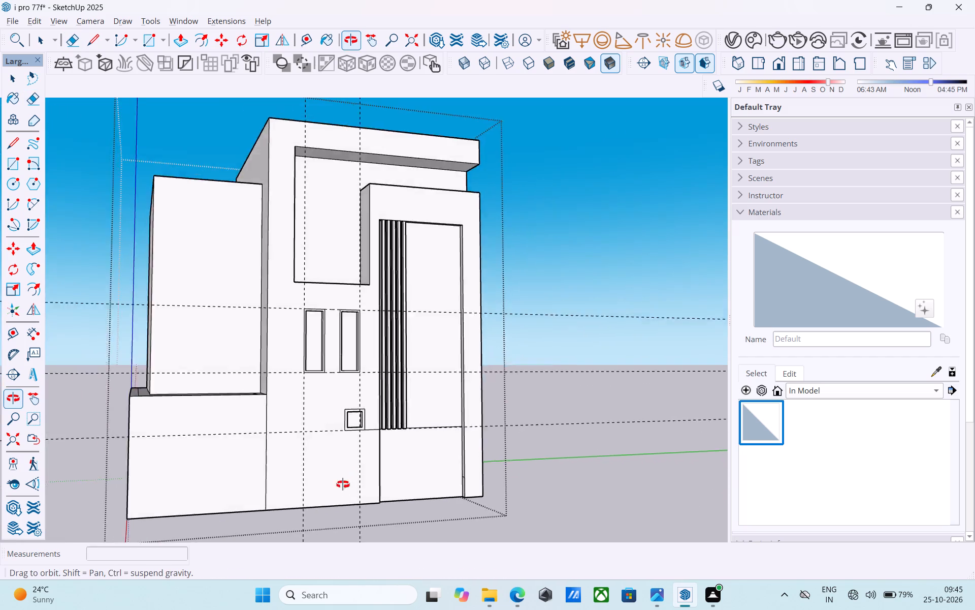
middle_drag(343, 484, 292, 504)
shift+middle_drag(362, 394, 379, 443)
scroll(379, 444, up, 2)
key(ctrl+s)
Erase the leftover division line beyond the last slat on the strip atop the tall recess.
scroll(365, 403, down, 5)
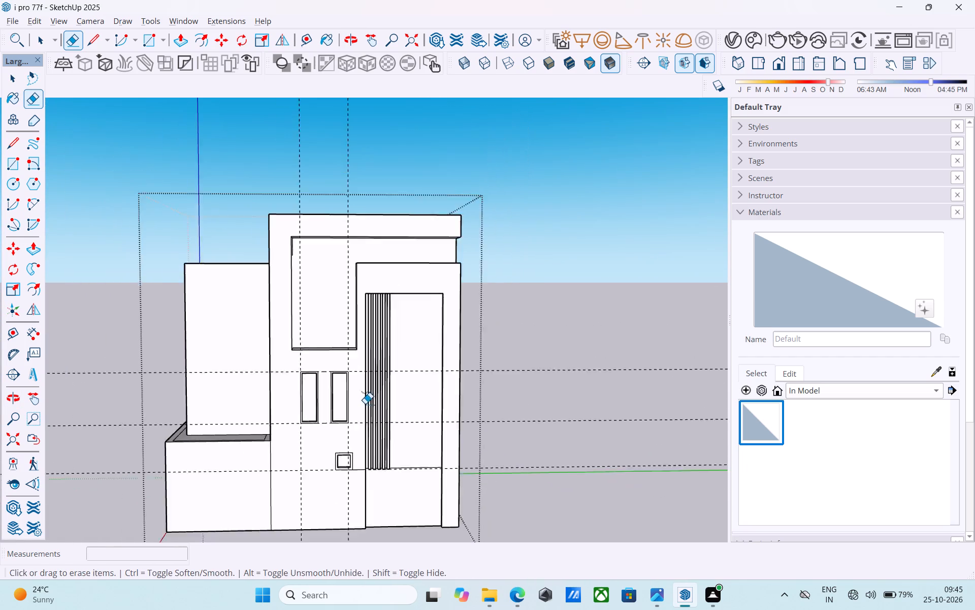
shift+middle_drag(365, 406, 295, 428)
scroll(355, 429, up, 3)
scroll(384, 388, up, 4)
shift+middle_drag(463, 361, 454, 277)
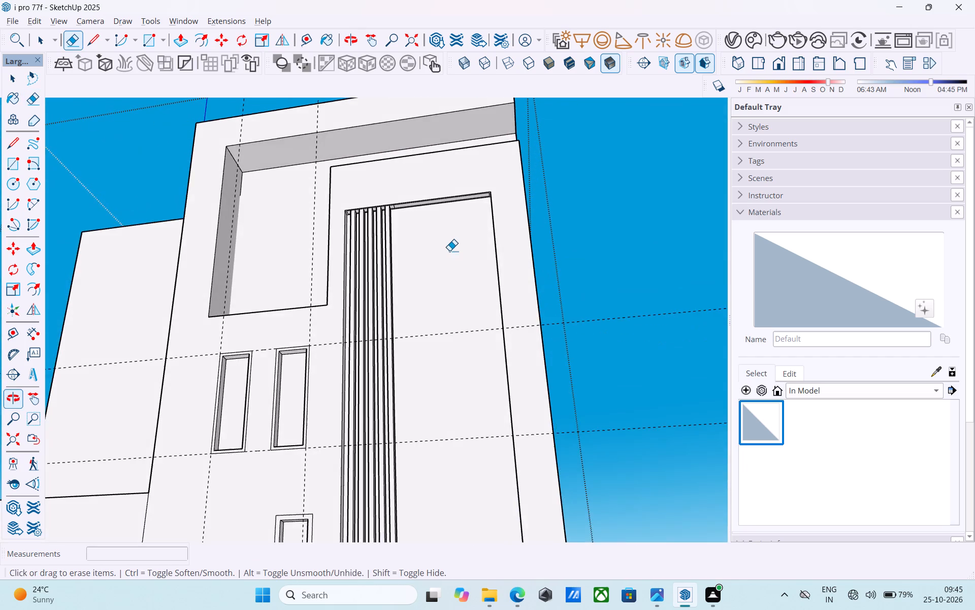
scroll(448, 250, up, 3)
scroll(399, 193, up, 14)
click(357, 190)
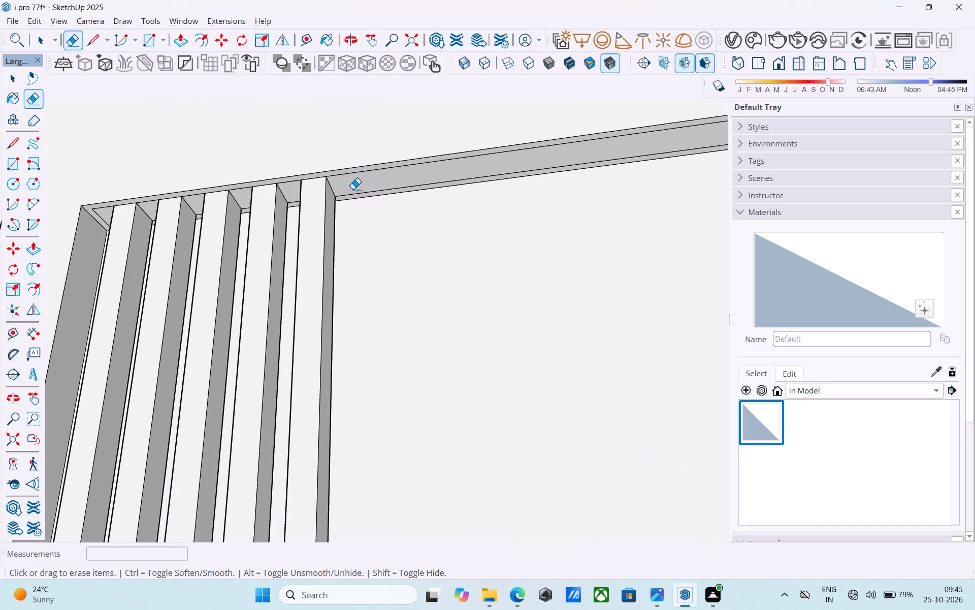
Examine the slatted recess and the building's front facade from several angles.
scroll(356, 193, down, 16)
shift+middle_drag(407, 222, 401, 251)
scroll(400, 255, down, 4)
shift+middle_drag(402, 268, 381, 236)
middle_drag(511, 293, 706, 324)
shift+middle_drag(578, 362, 581, 379)
scroll(583, 392, up, 3)
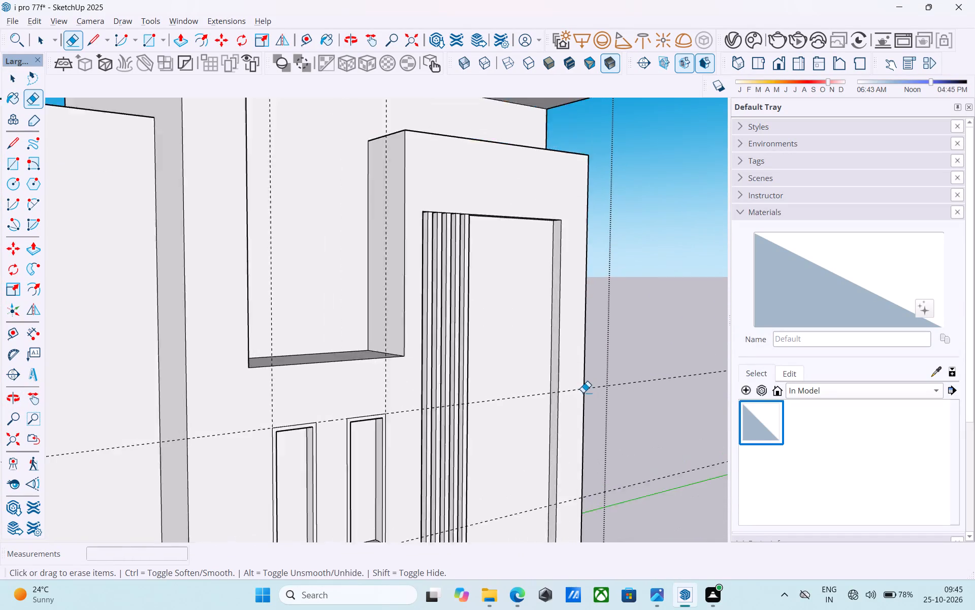
scroll(583, 392, up, 3)
key(l)
scroll(563, 372, down, 3)
scroll(558, 367, up, 1)
scroll(556, 365, down, 8)
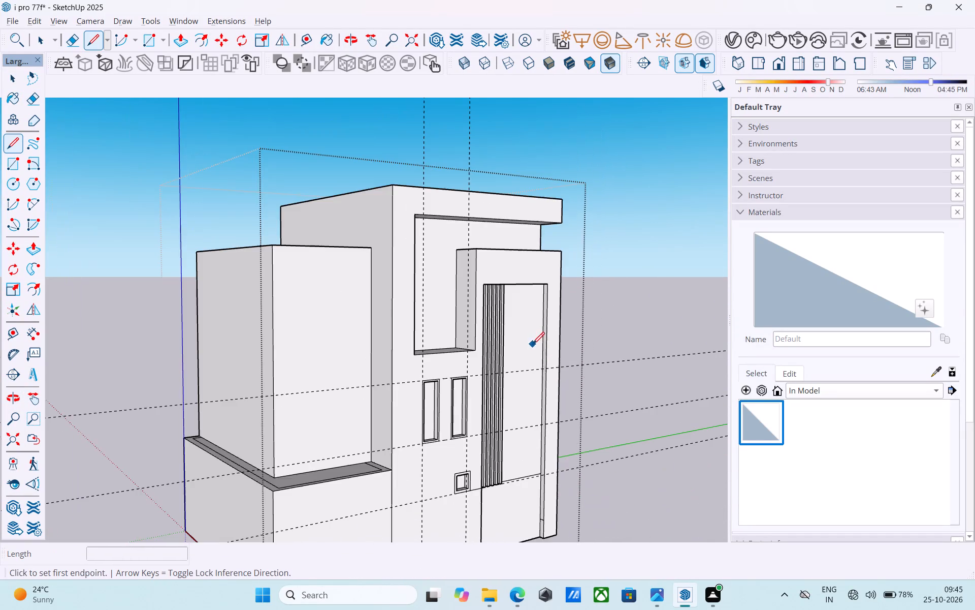
middle_drag(527, 360, 365, 365)
key(space)
middle_drag(304, 394, 306, 394)
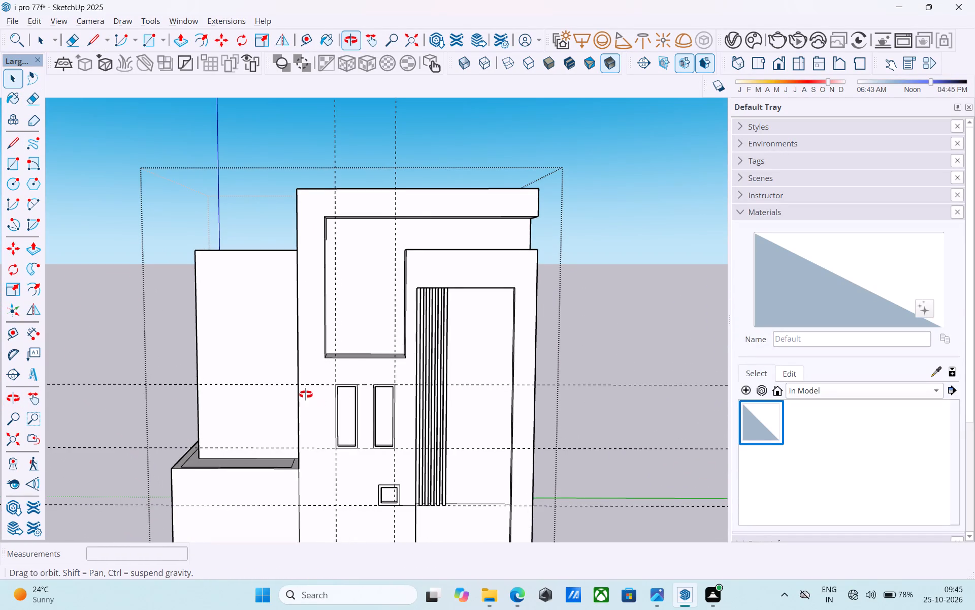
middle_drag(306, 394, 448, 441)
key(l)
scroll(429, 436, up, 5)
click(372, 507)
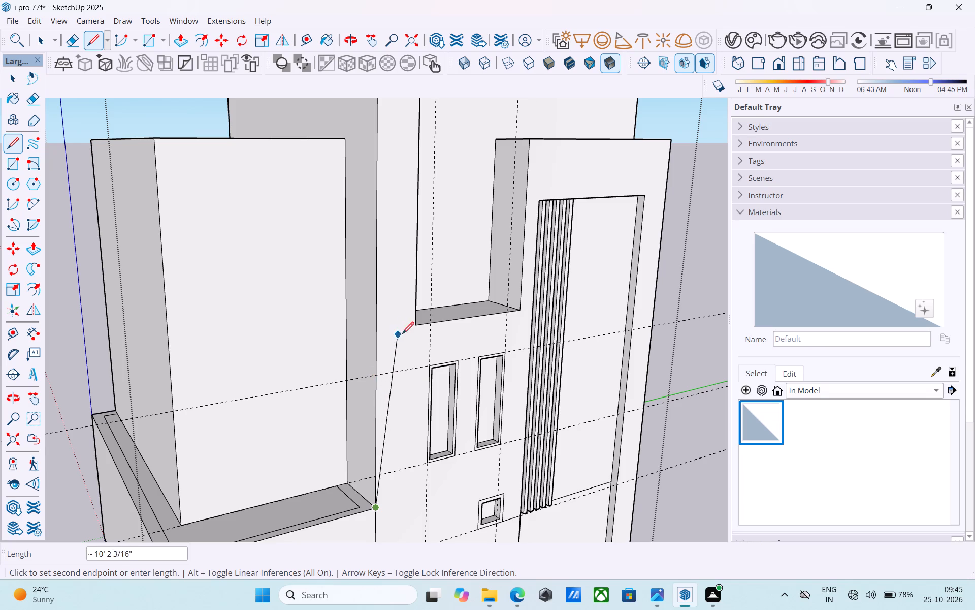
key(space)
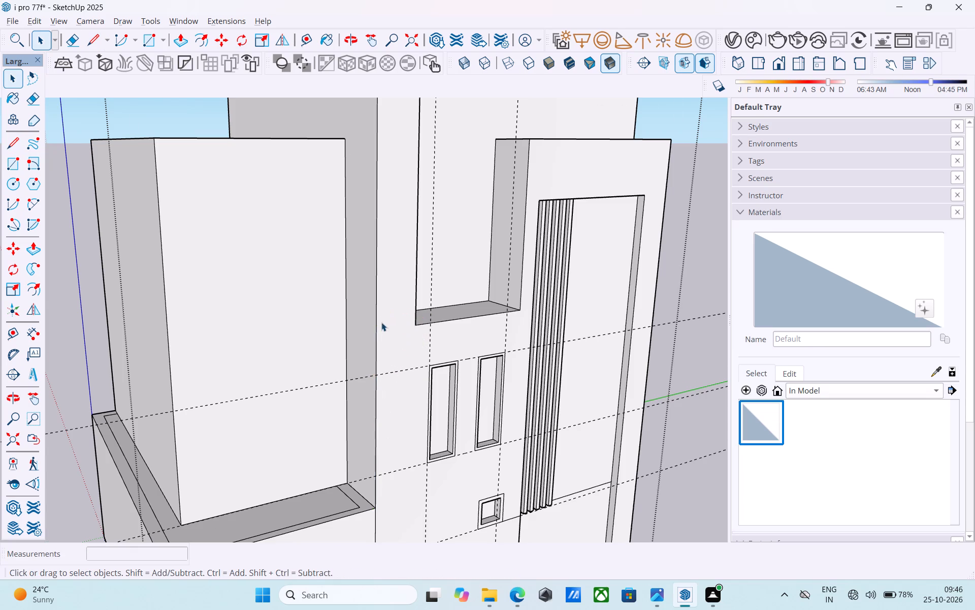
Place a guide 1' below the top edge of the tall recess's back wall.
scroll(382, 322, down, 4)
middle_drag(395, 346, 234, 348)
middle_drag(423, 348, 244, 333)
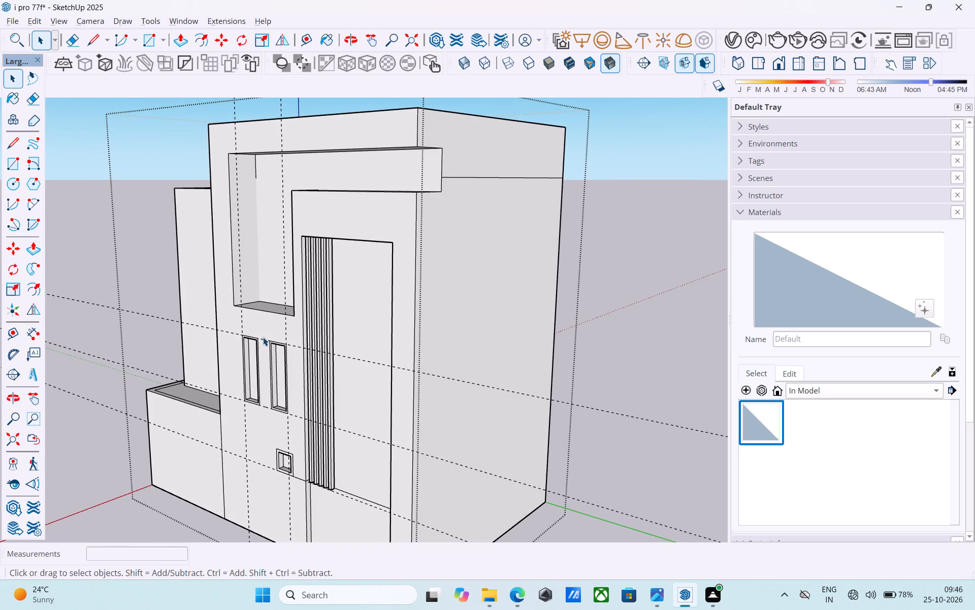
middle_drag(281, 340, 308, 288)
scroll(414, 246, up, 4)
middle_drag(410, 220, 510, 195)
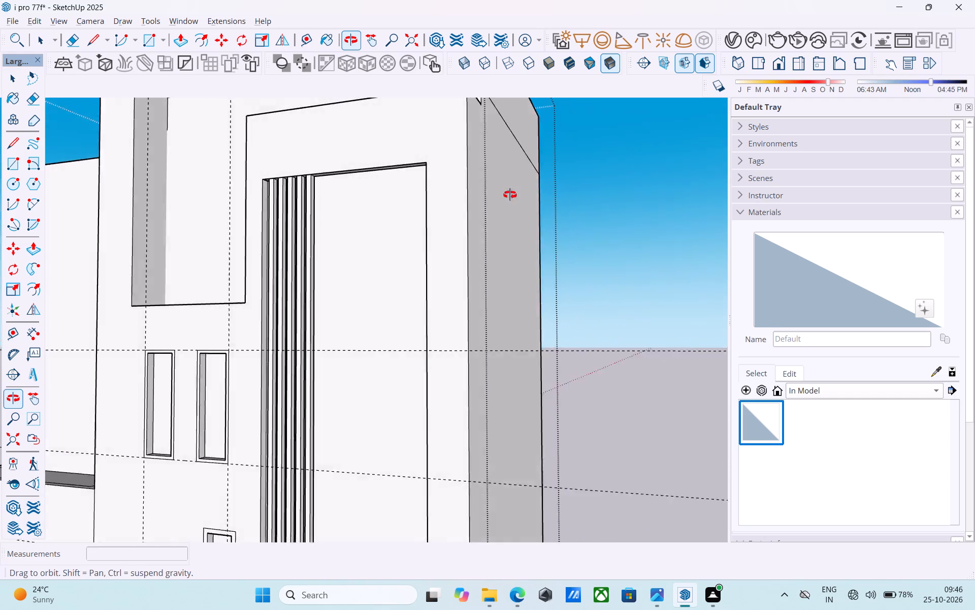
middle_drag(510, 195, 742, 198)
middle_drag(377, 208, 371, 204)
scroll(371, 204, up, 3)
key(t)
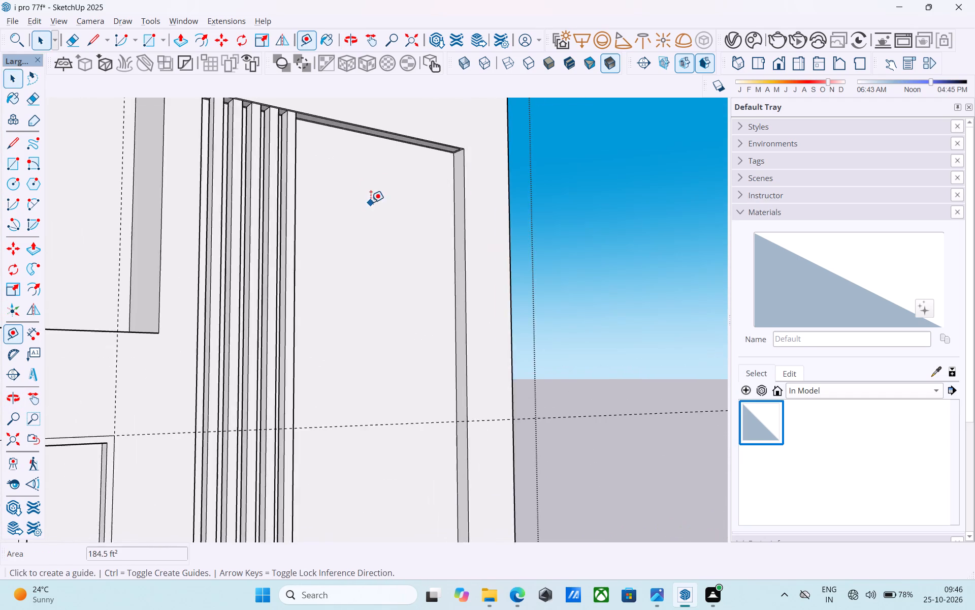
scroll(371, 202, up, 4)
scroll(424, 131, up, 7)
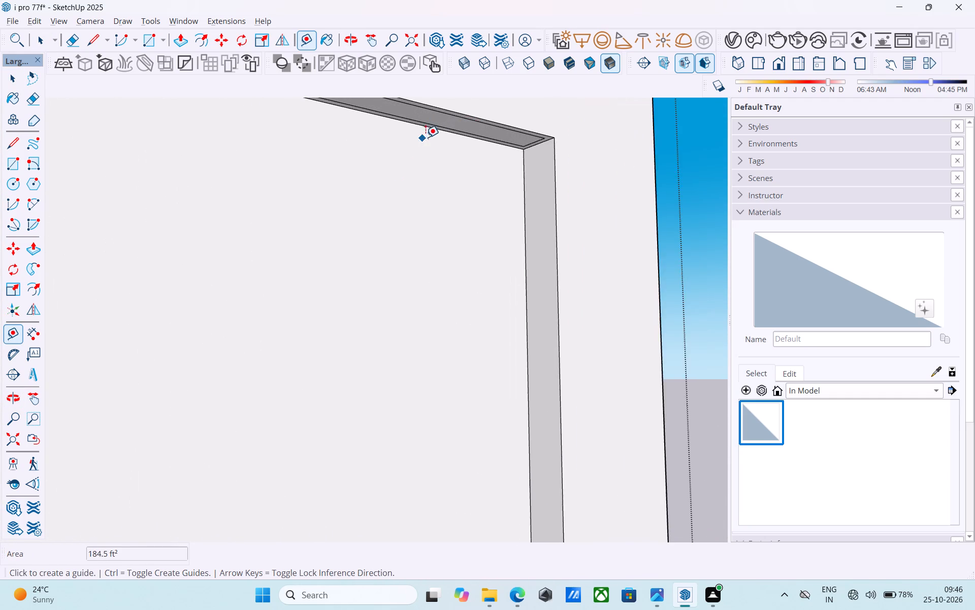
scroll(426, 137, up, 4)
click(416, 121)
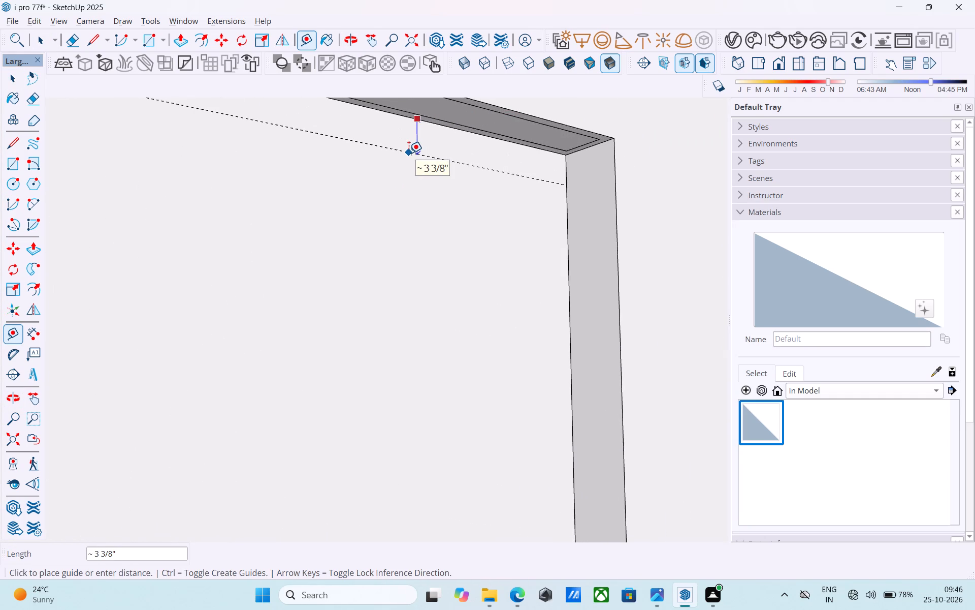
text(1')
key(Return)
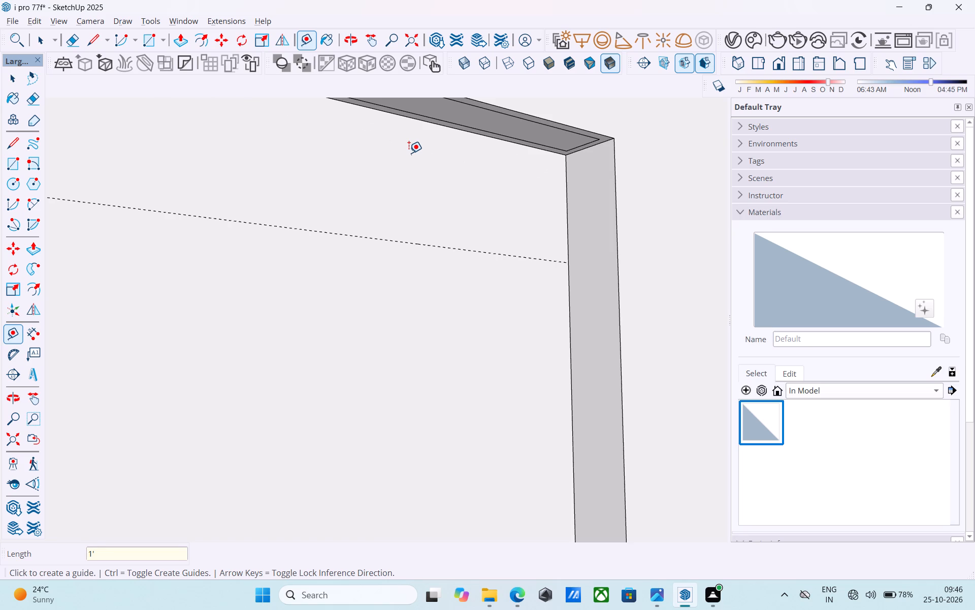
Place a vertical guide 1' in from the recess's side edge on the side away from the slats.
click(566, 231)
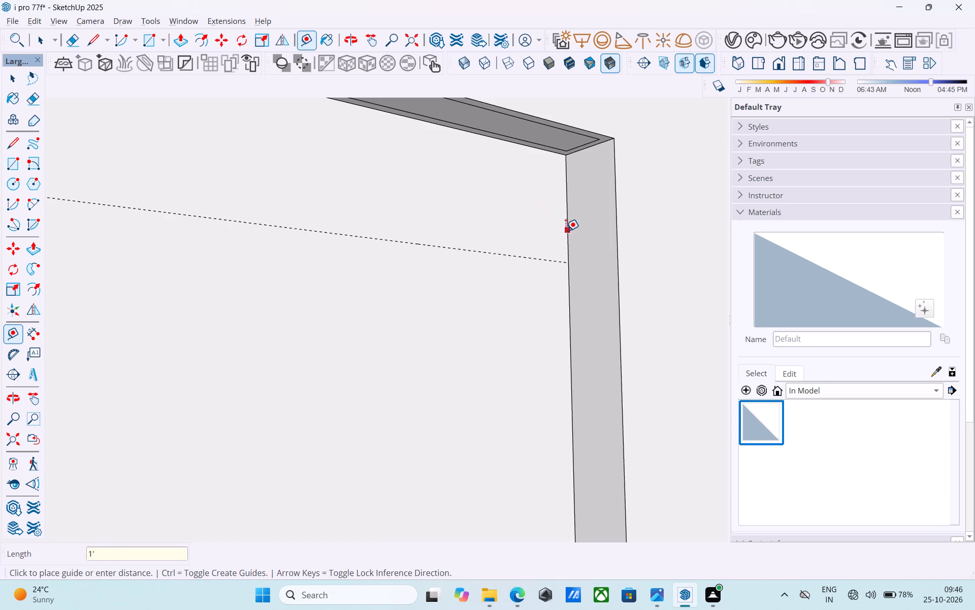
text(1')
key(Return)
key(space)
Draw a rectangle about 4.6' wide and 6' 4 1/4" high on the recess's back wall, starting at the intersection of the two guides.
scroll(533, 196, down, 17)
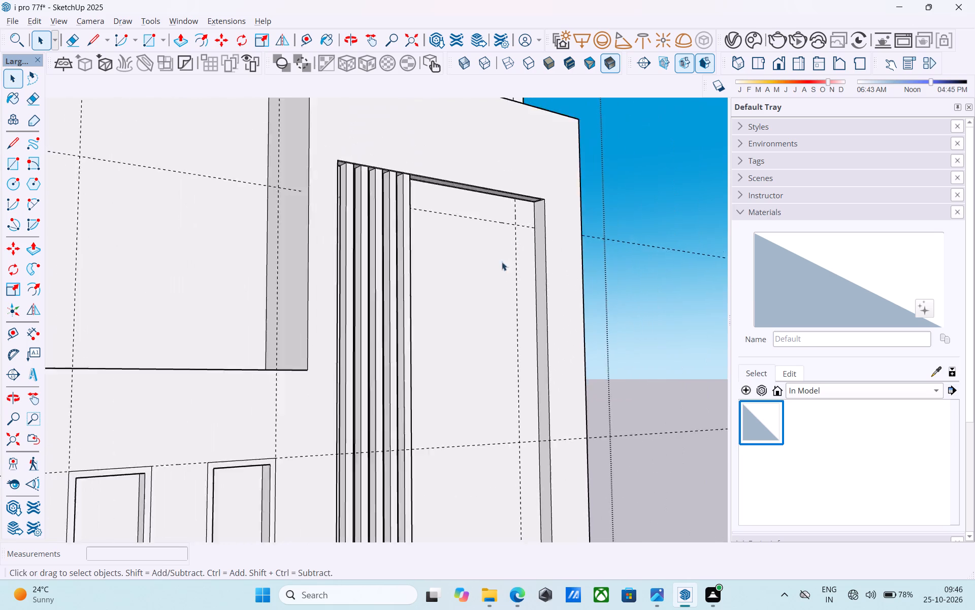
middle_drag(493, 272, 429, 320)
scroll(532, 263, down, 6)
middle_drag(510, 301, 456, 320)
scroll(417, 327, up, 7)
scroll(540, 281, down, 6)
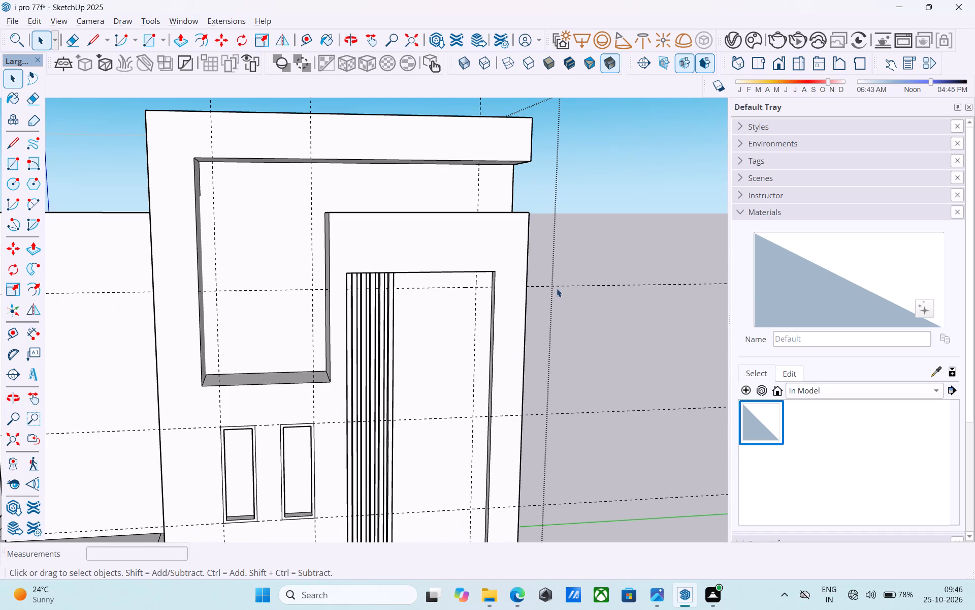
key(r)
shift+middle_drag(472, 301, 494, 287)
scroll(494, 287, up, 4)
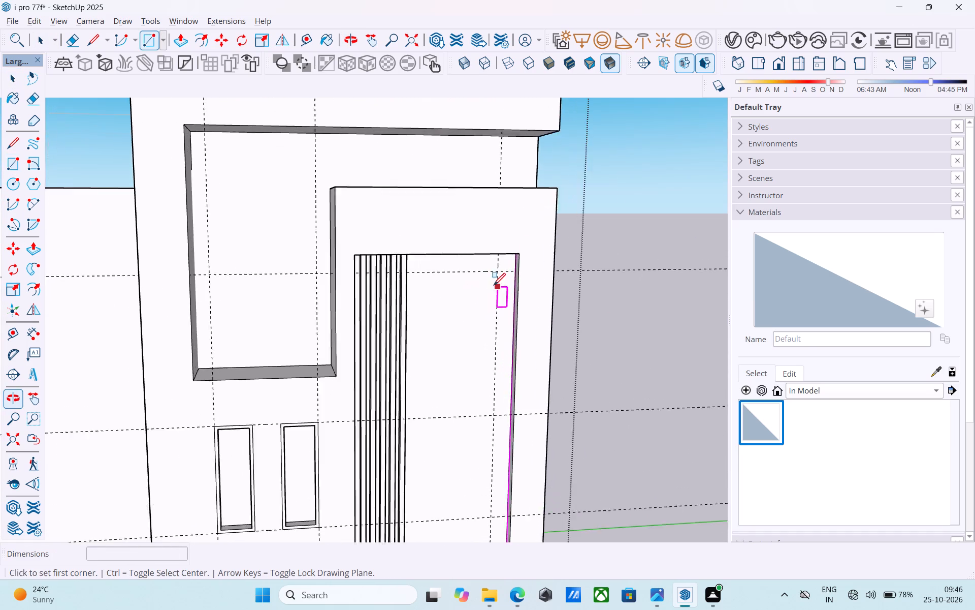
scroll(494, 286, up, 2)
click(503, 263)
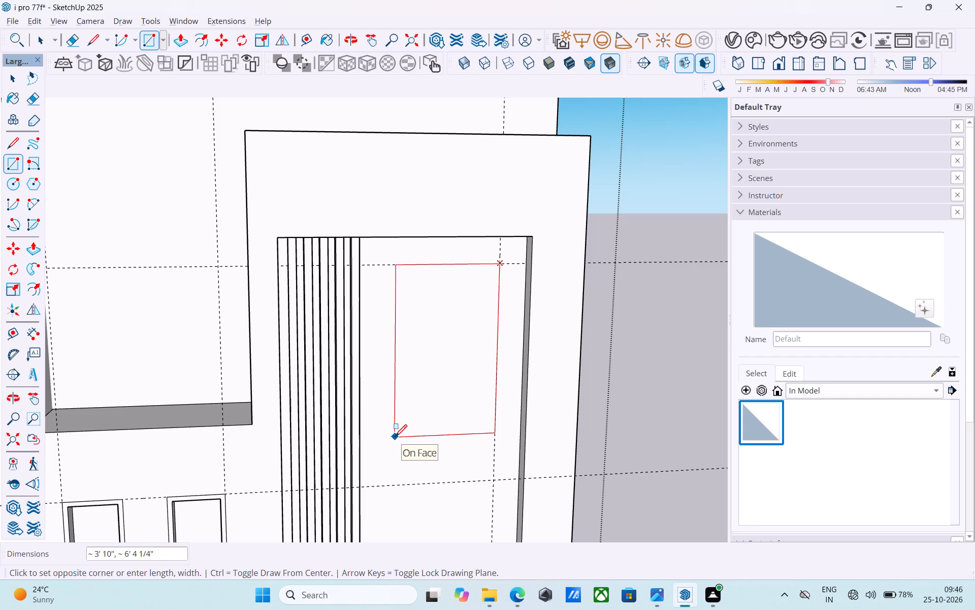
text(4'.6')
key(Return)
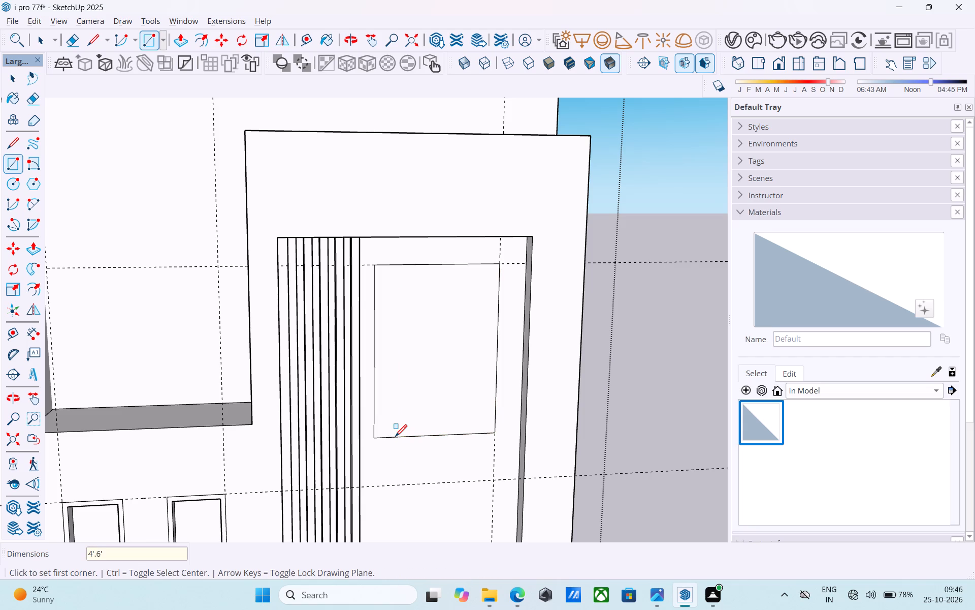
Examine the new rectangle in relation to the slats, the narrow windows and the rest of the facade.
scroll(392, 442, down, 14)
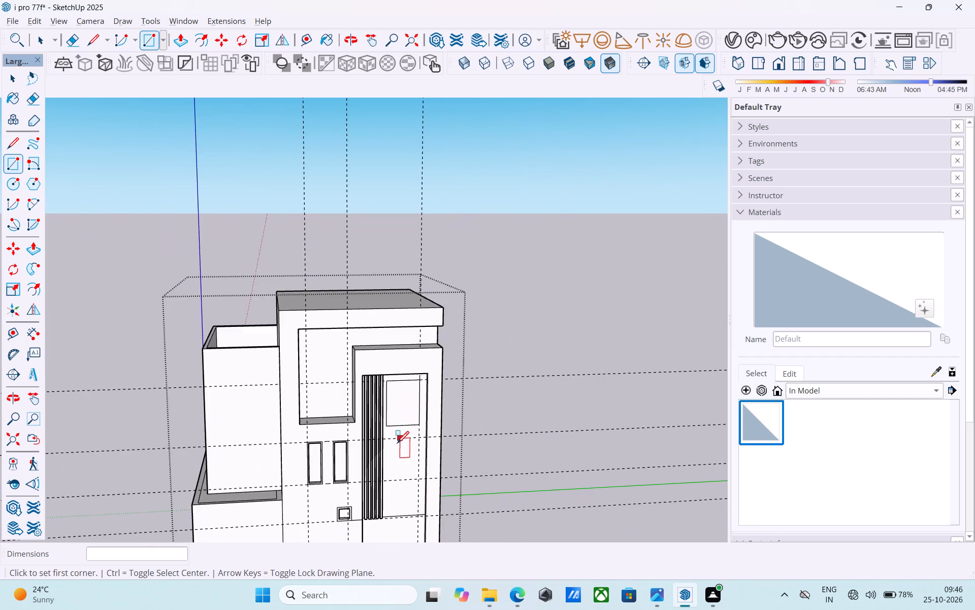
scroll(396, 446, down, 6)
middle_drag(396, 451, 412, 413)
scroll(415, 424, up, 7)
middle_drag(396, 447, 406, 456)
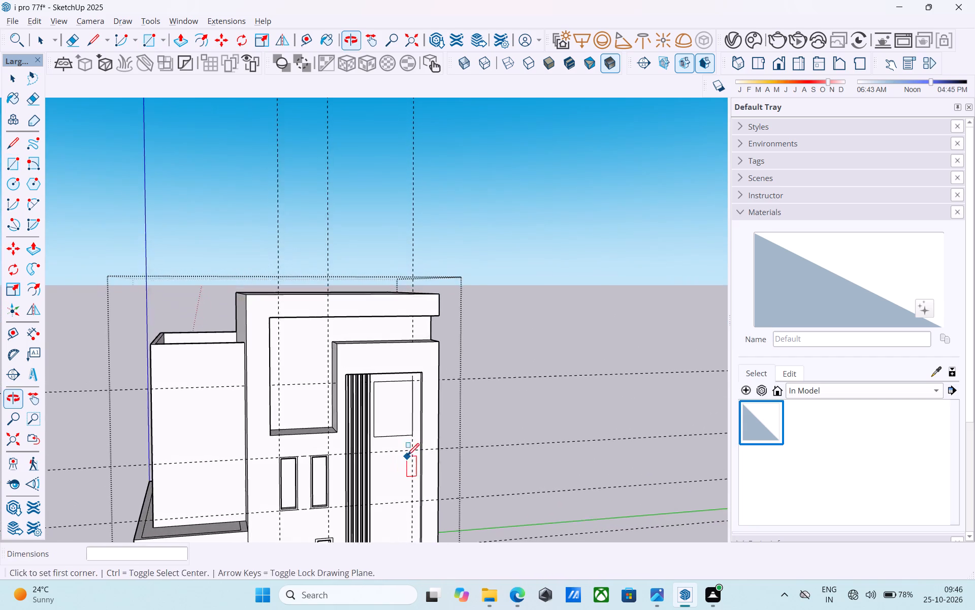
middle_drag(407, 456, 438, 465)
scroll(439, 467, up, 5)
scroll(443, 467, down, 4)
middle_drag(445, 472, 438, 457)
scroll(486, 404, down, 6)
middle_drag(420, 478, 419, 472)
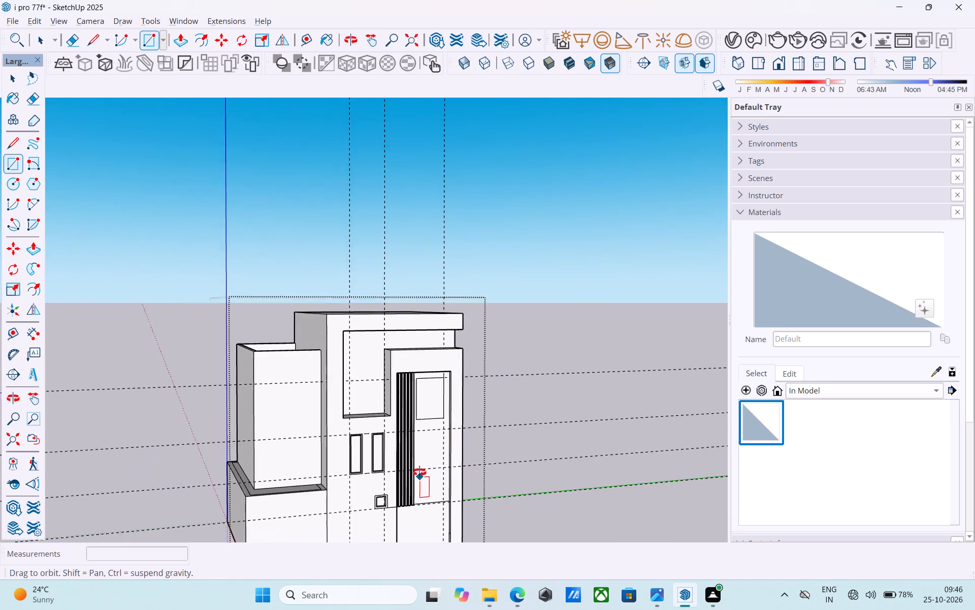
middle_drag(419, 472, 422, 467)
scroll(454, 439, up, 9)
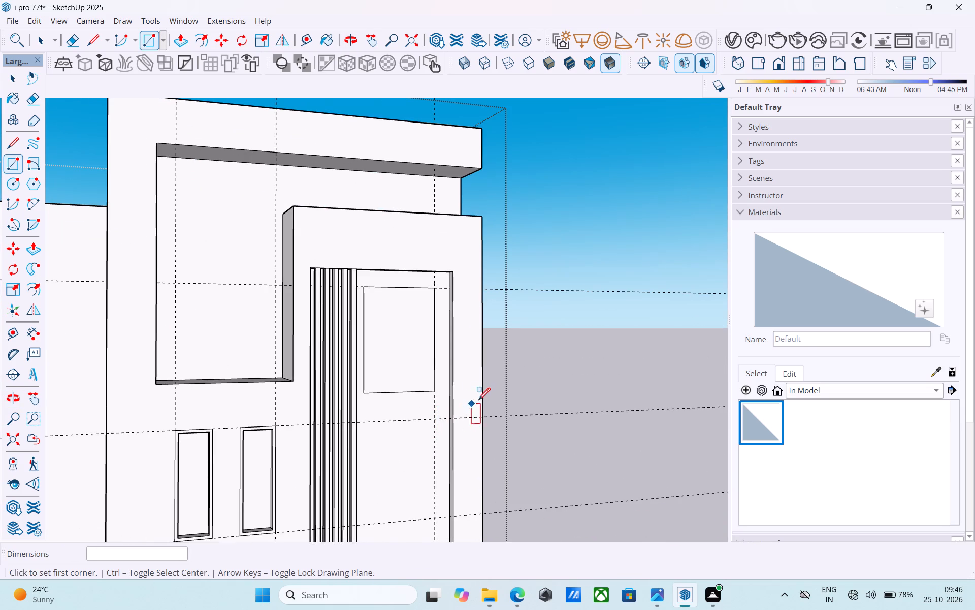
scroll(474, 381, down, 7)
Measure the frame height and width of the narrow window nearest the slats using a corner-to-corner rectangle.
scroll(445, 420, up, 7)
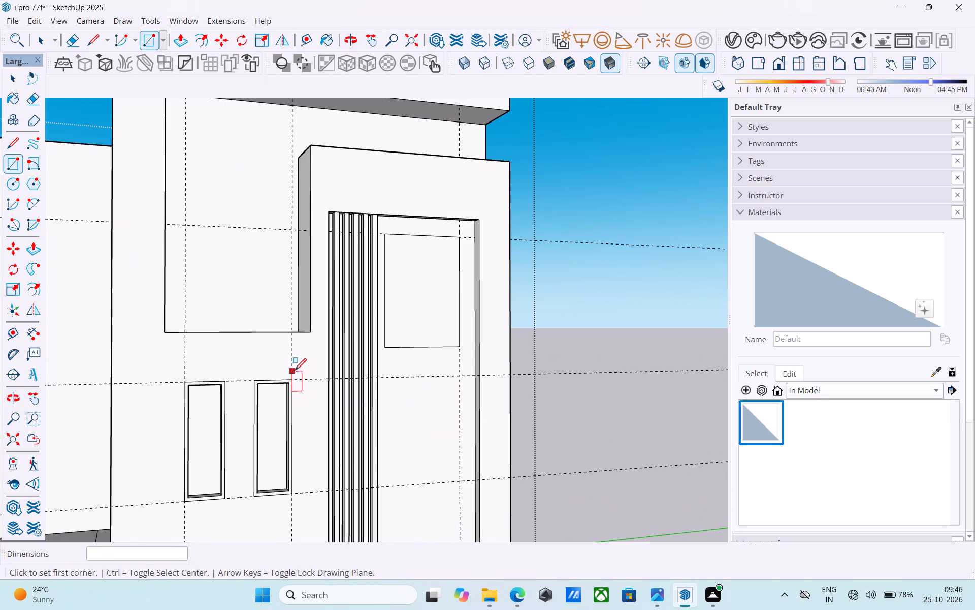
scroll(293, 376, up, 13)
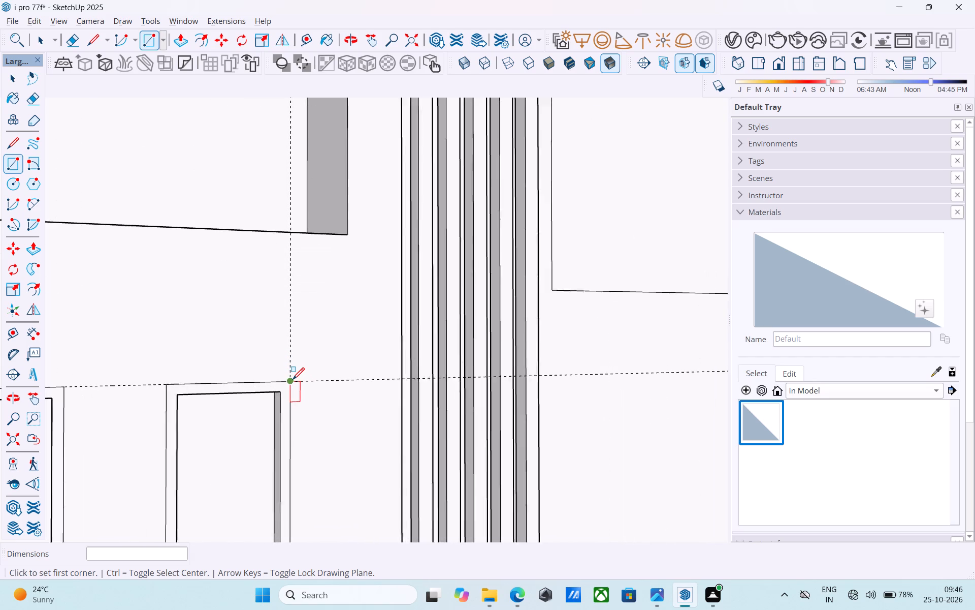
click(292, 381)
scroll(292, 379, down, 1)
scroll(292, 379, up, 3)
scroll(292, 379, down, 10)
scroll(251, 370, down, 3)
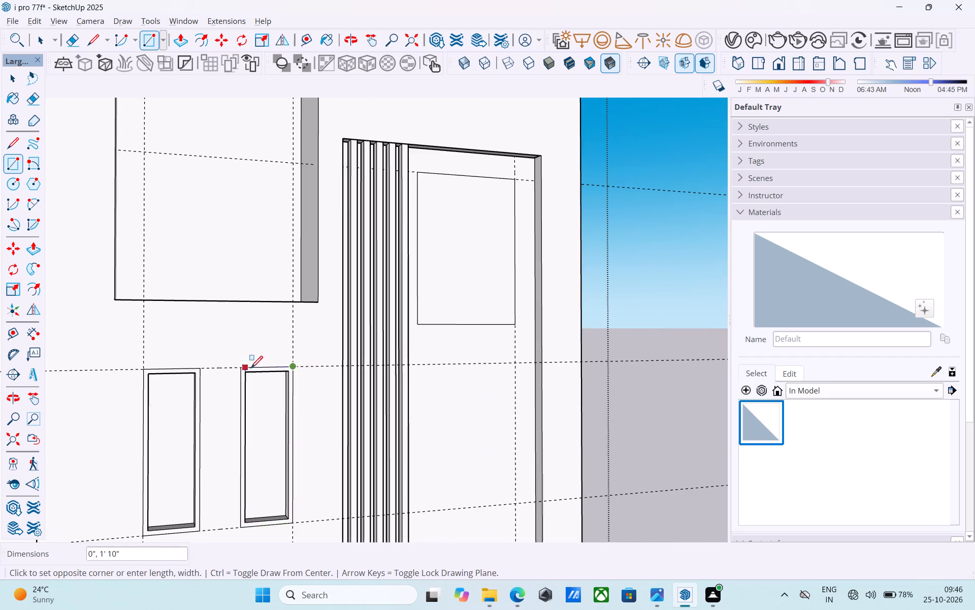
scroll(251, 369, down, 3)
scroll(245, 442, up, 6)
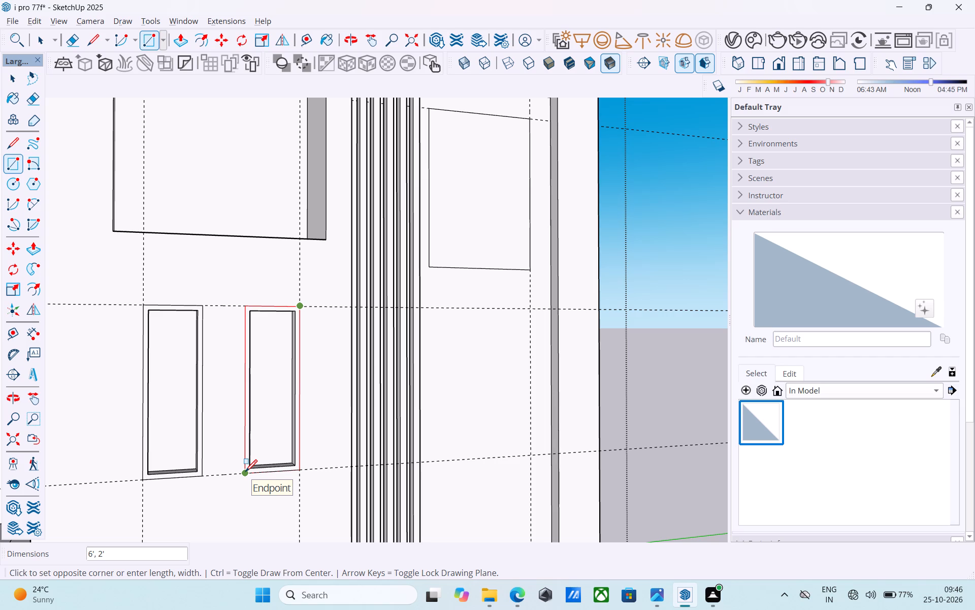
key(r)
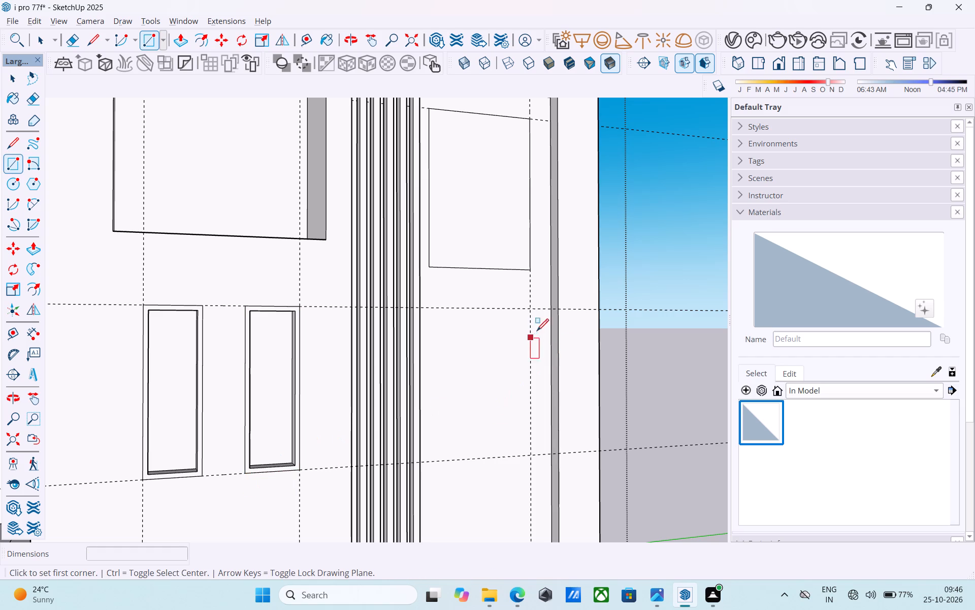
Place a horizontal guide on the recess's back wall, about 6 7/16" from the guide along the narrow windows' tops.
scroll(529, 309, up, 8)
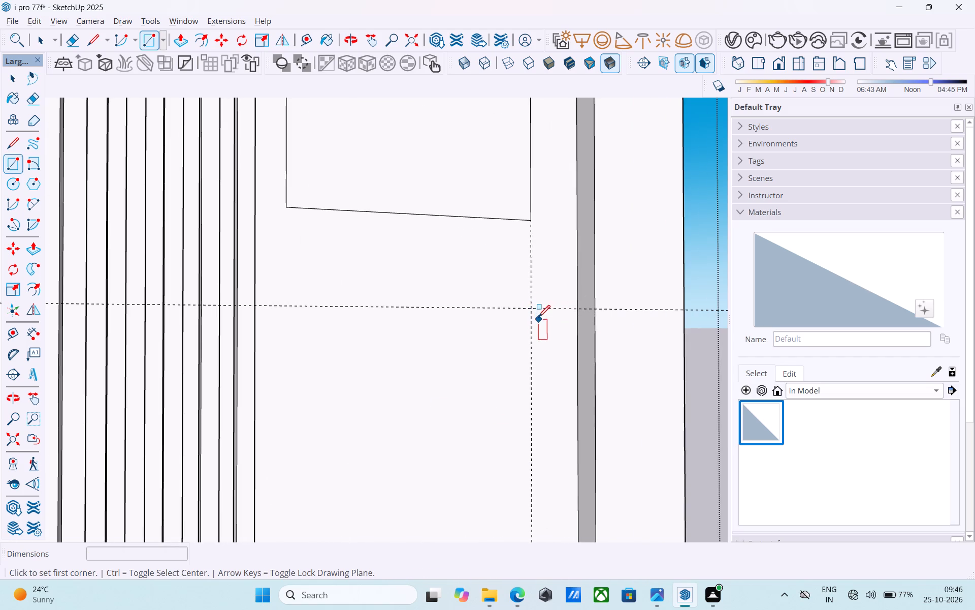
scroll(532, 308, up, 3)
middle_drag(535, 314, 378, 402)
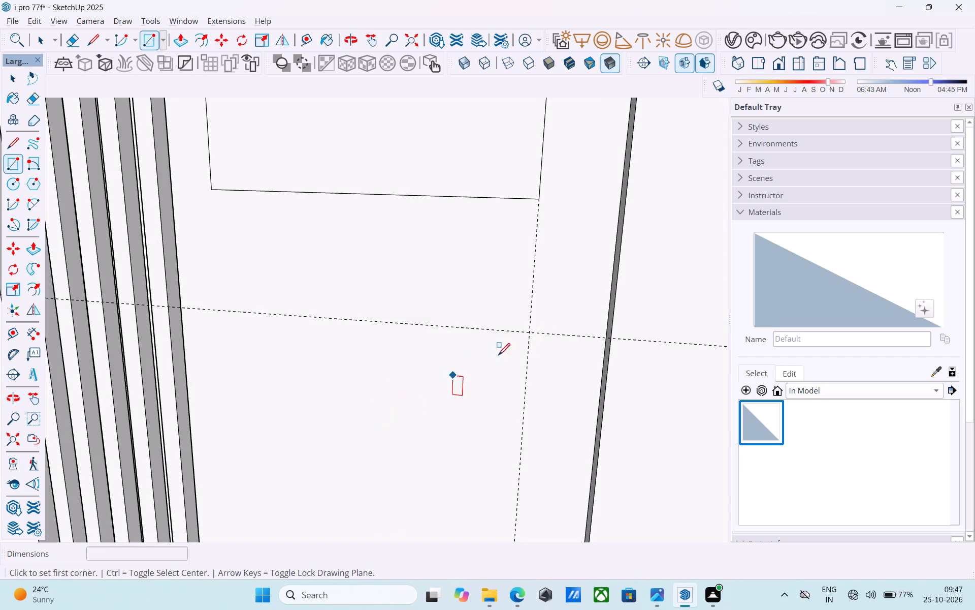
middle_drag(514, 351, 550, 350)
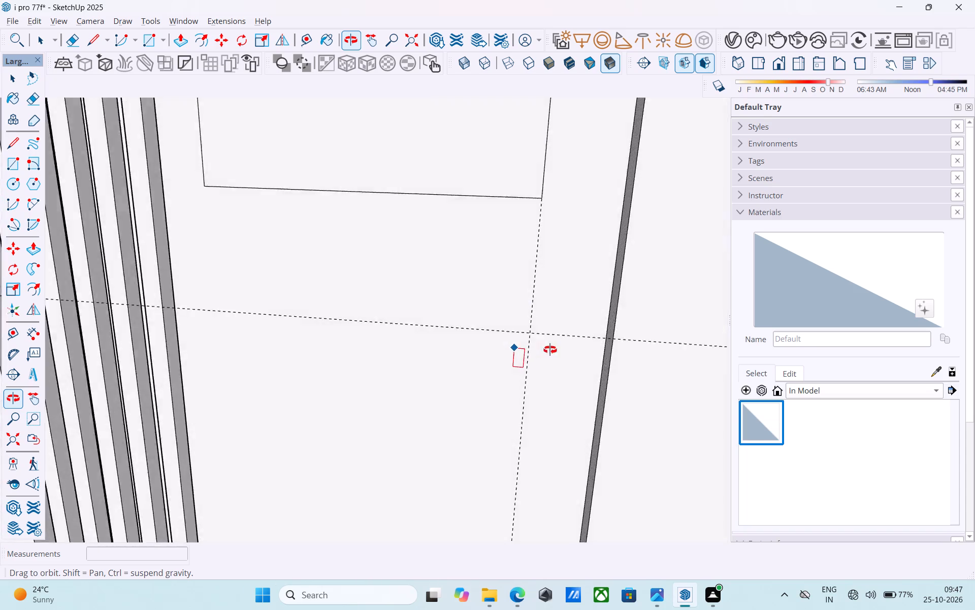
middle_drag(550, 350, 590, 391)
scroll(590, 391, up, 1)
key(space)
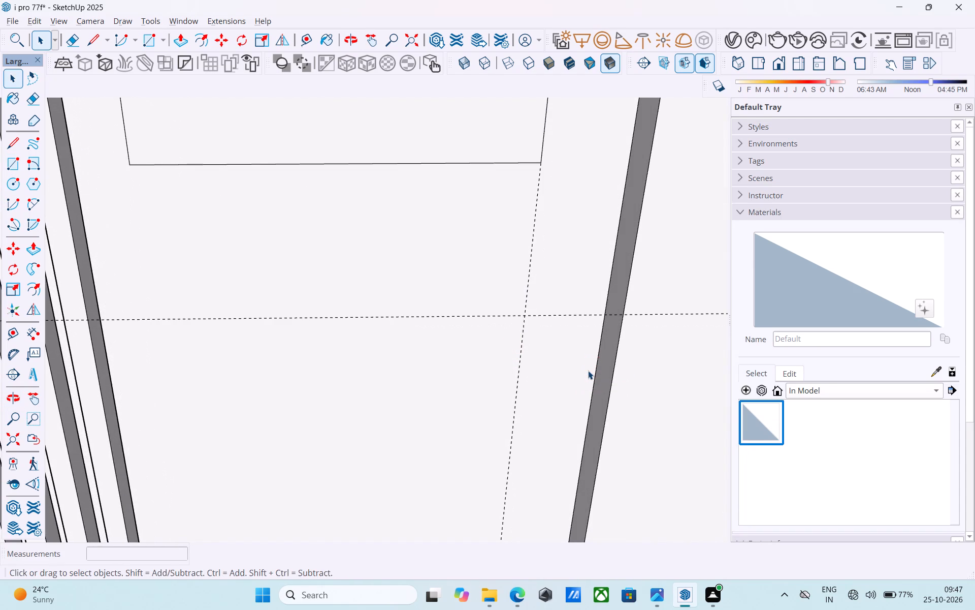
text(t)
click(631, 315)
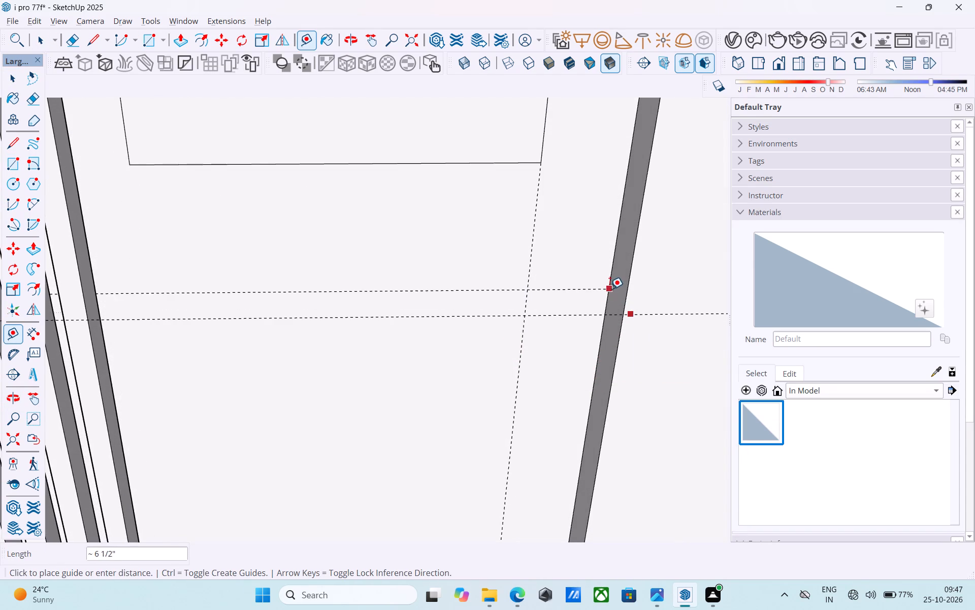
click(605, 293)
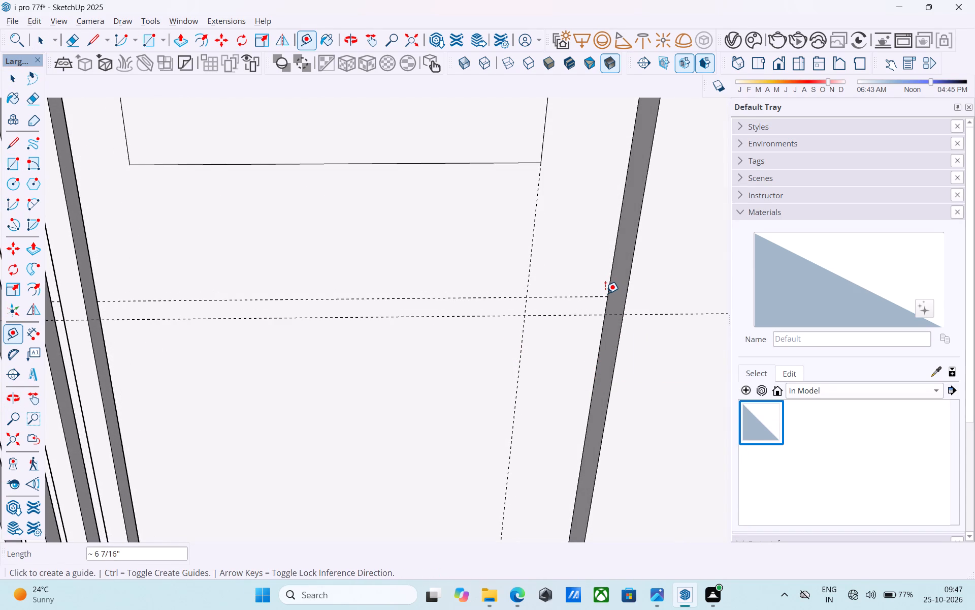
key(space)
Draw a rectangle 6' high and 4' wide below the first one, starting where the new guide meets the vertical guide.
key(r)
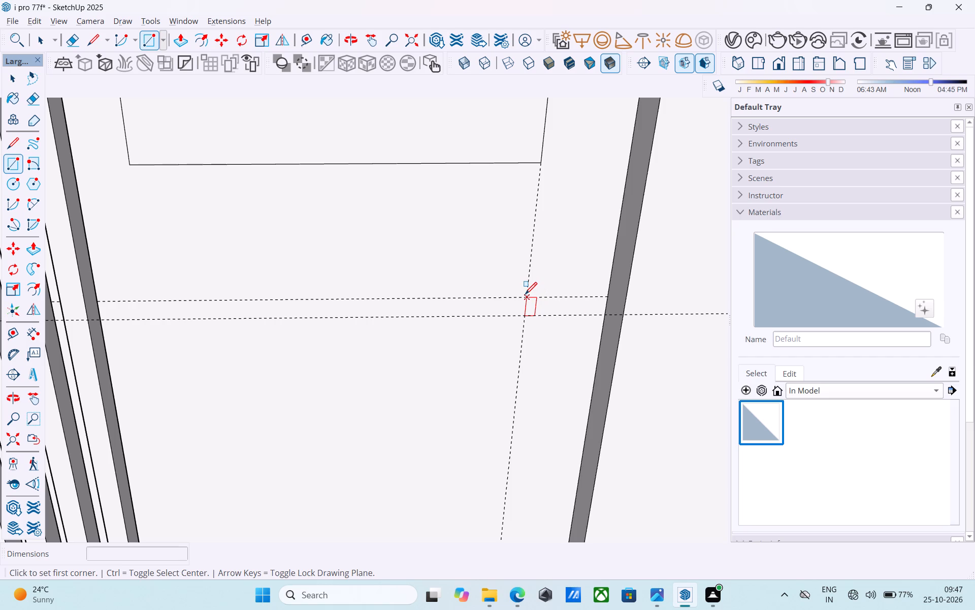
click(525, 295)
scroll(514, 257, down, 11)
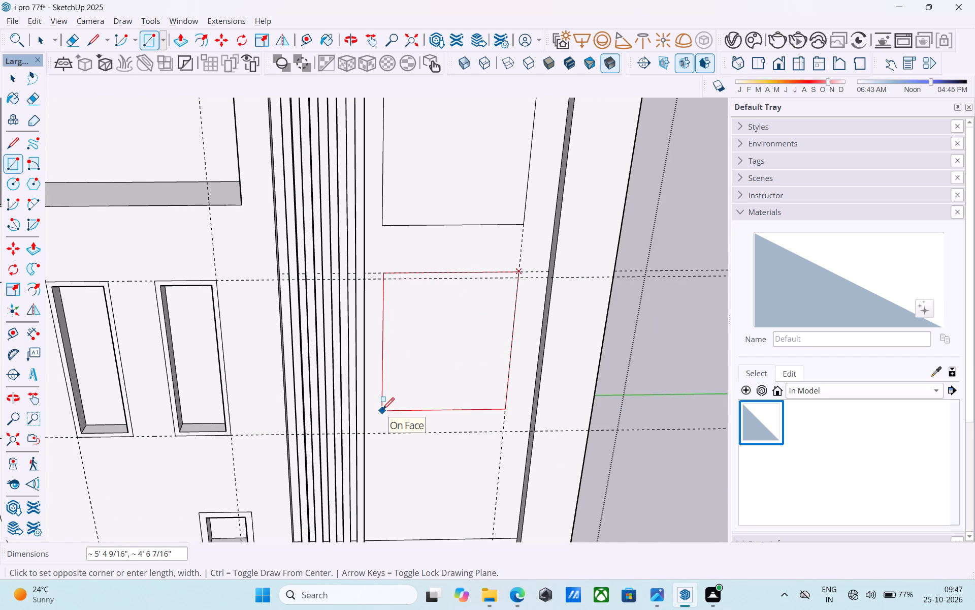
text(4',6')
key(Return)
text(6',4')
key(Return)
key(space)
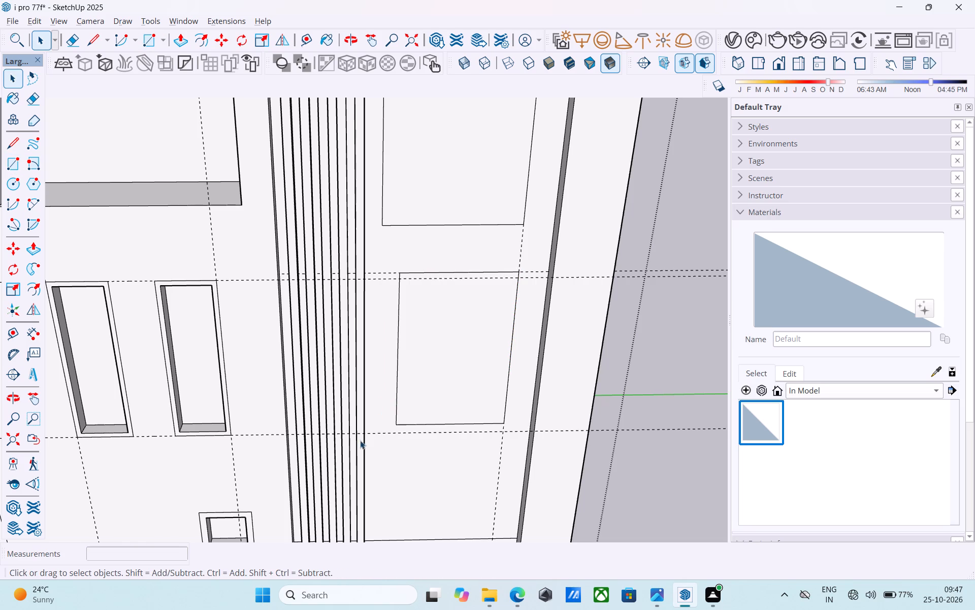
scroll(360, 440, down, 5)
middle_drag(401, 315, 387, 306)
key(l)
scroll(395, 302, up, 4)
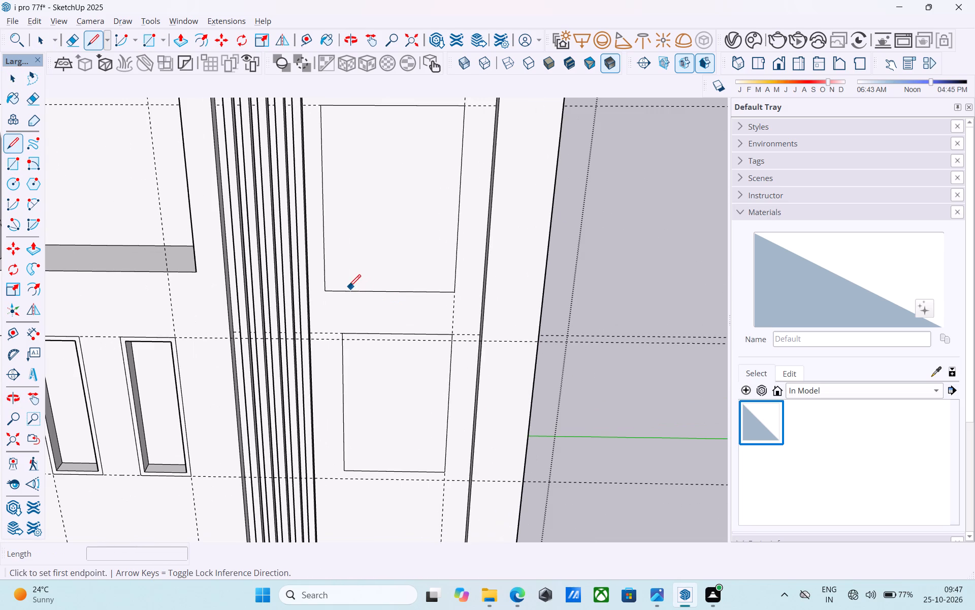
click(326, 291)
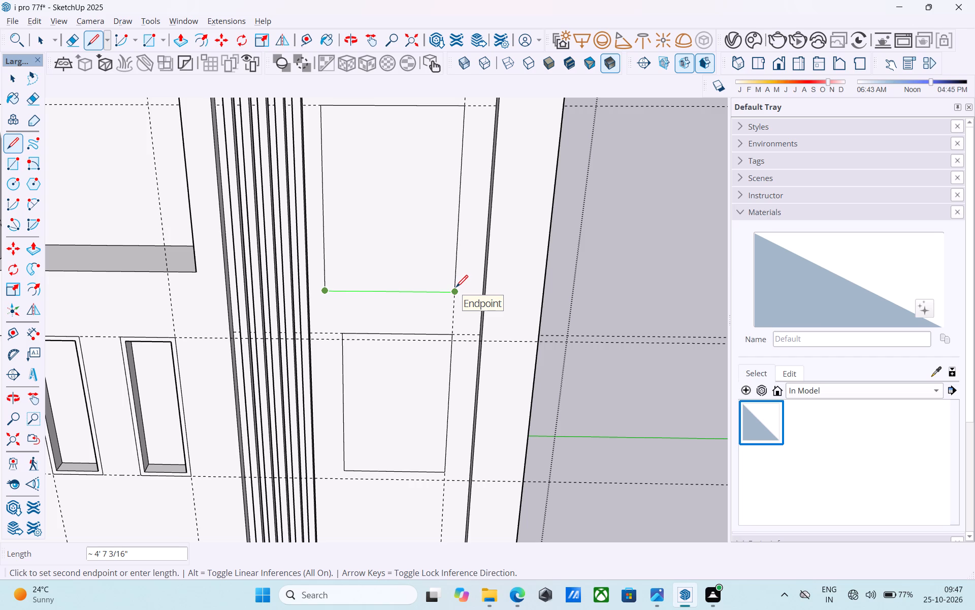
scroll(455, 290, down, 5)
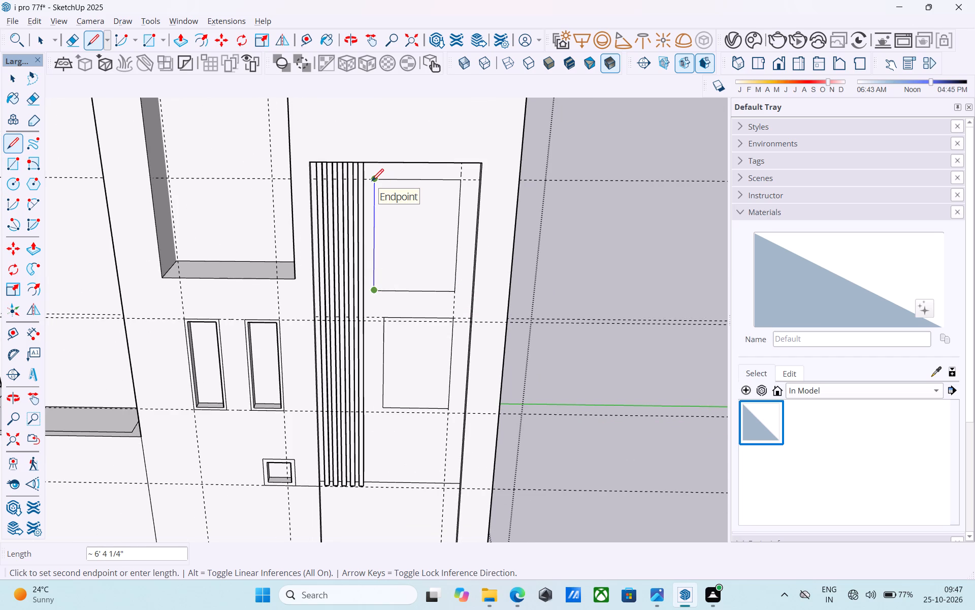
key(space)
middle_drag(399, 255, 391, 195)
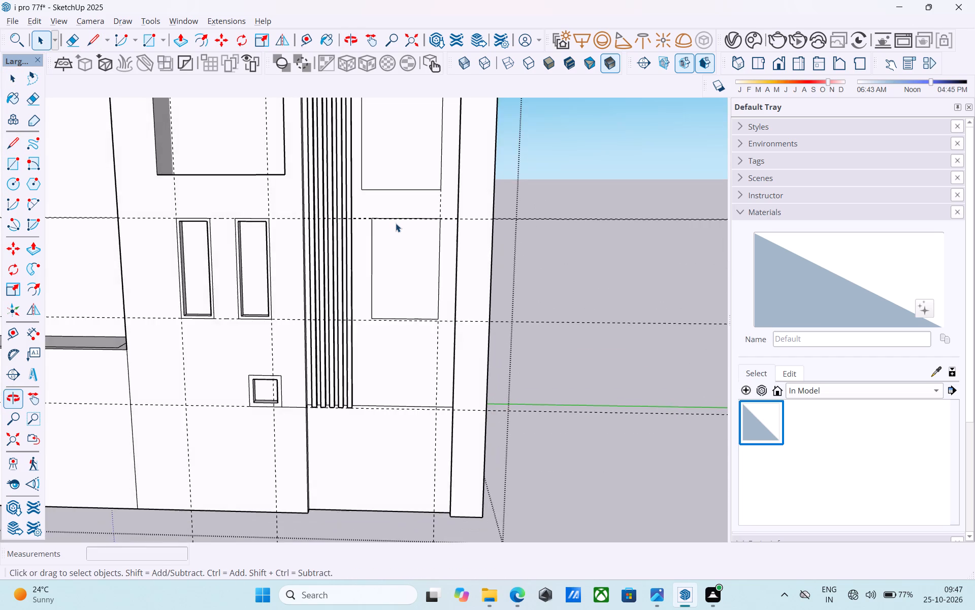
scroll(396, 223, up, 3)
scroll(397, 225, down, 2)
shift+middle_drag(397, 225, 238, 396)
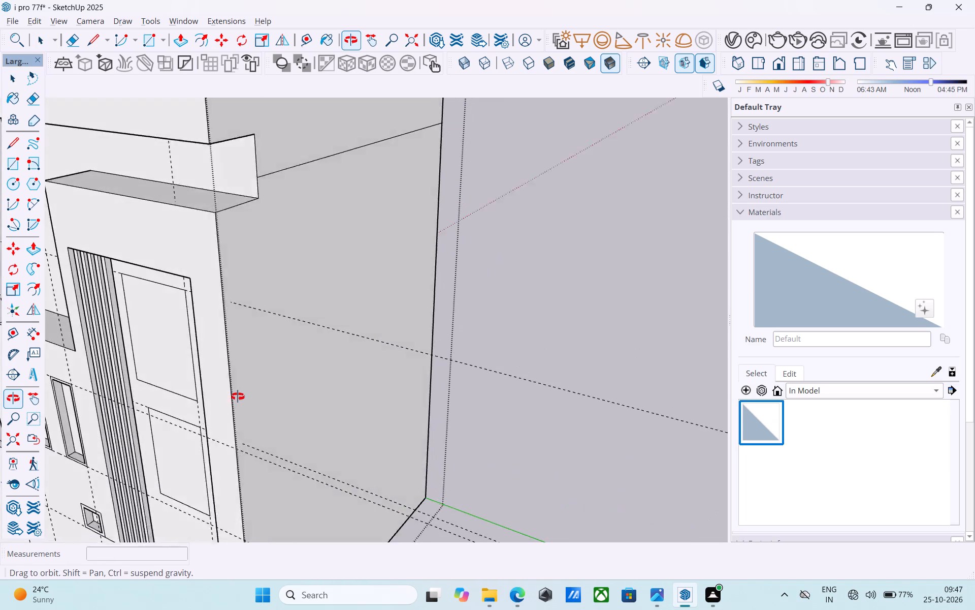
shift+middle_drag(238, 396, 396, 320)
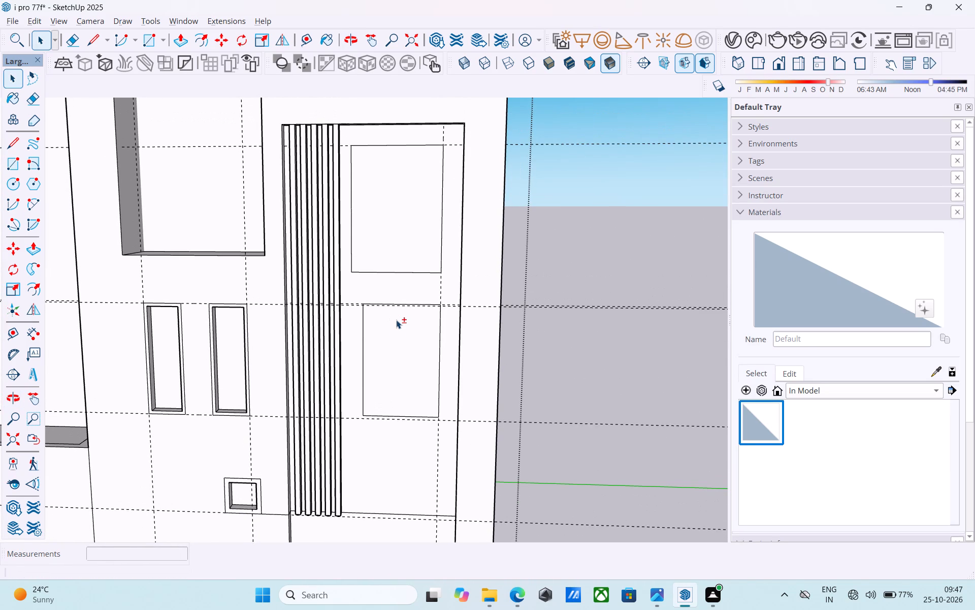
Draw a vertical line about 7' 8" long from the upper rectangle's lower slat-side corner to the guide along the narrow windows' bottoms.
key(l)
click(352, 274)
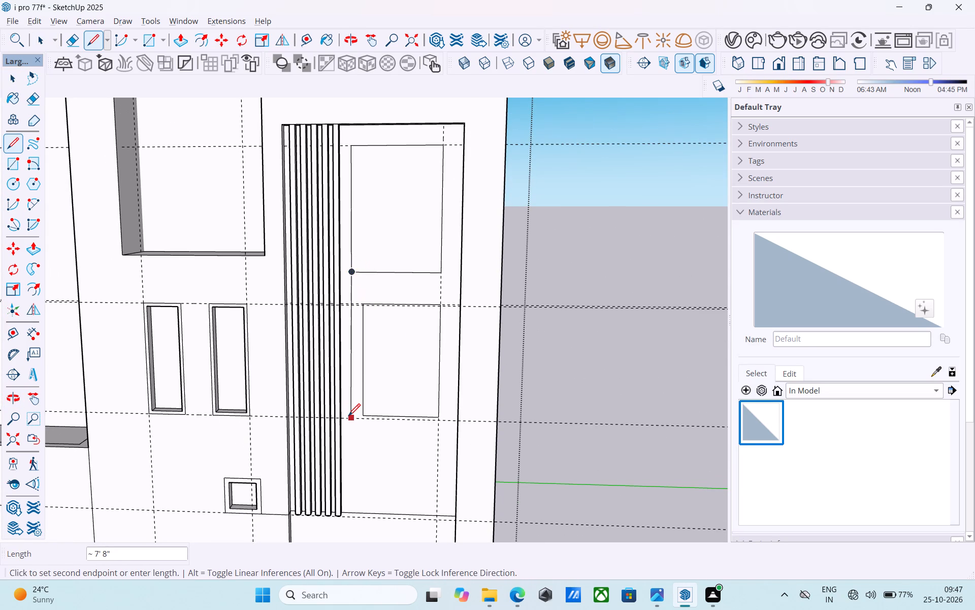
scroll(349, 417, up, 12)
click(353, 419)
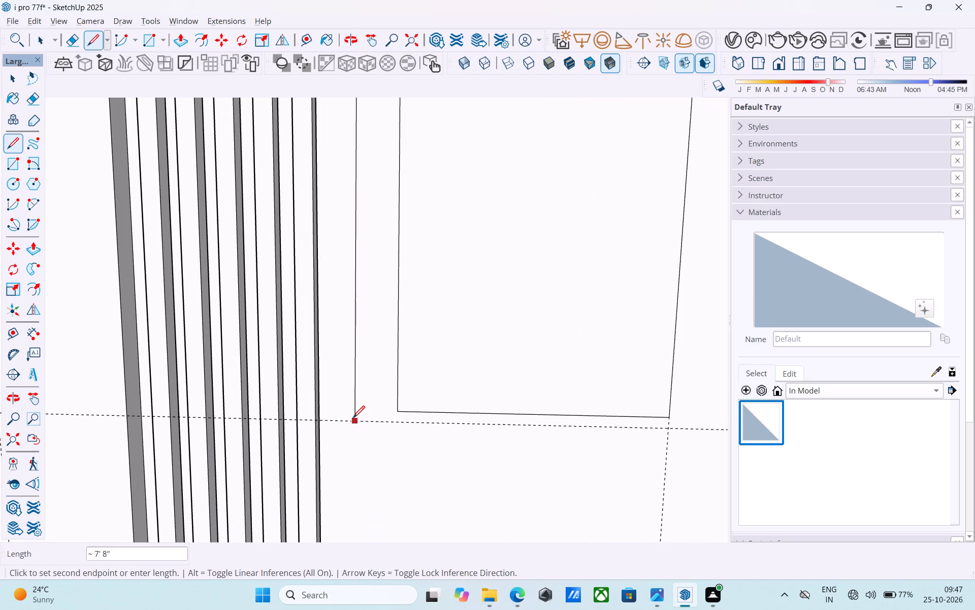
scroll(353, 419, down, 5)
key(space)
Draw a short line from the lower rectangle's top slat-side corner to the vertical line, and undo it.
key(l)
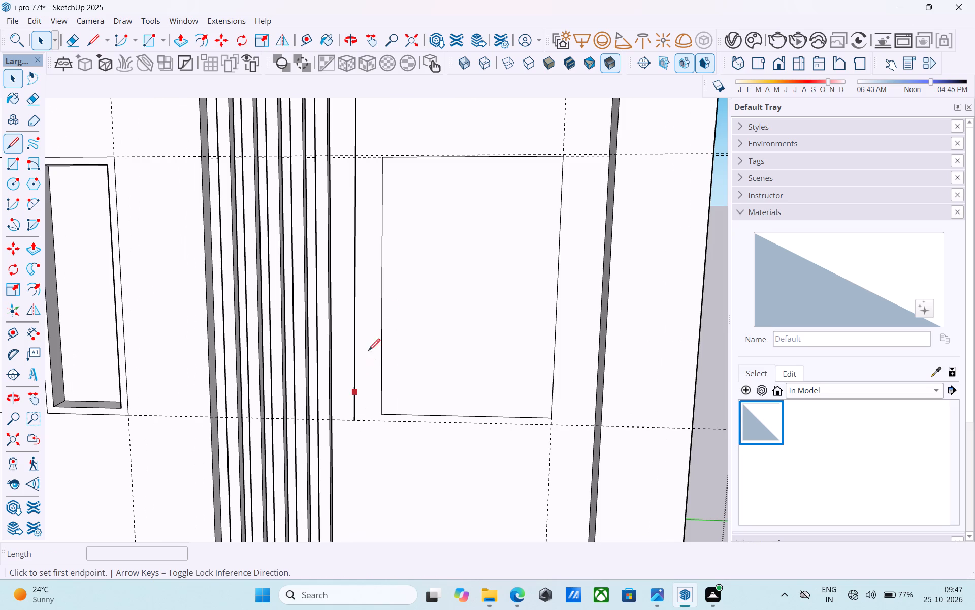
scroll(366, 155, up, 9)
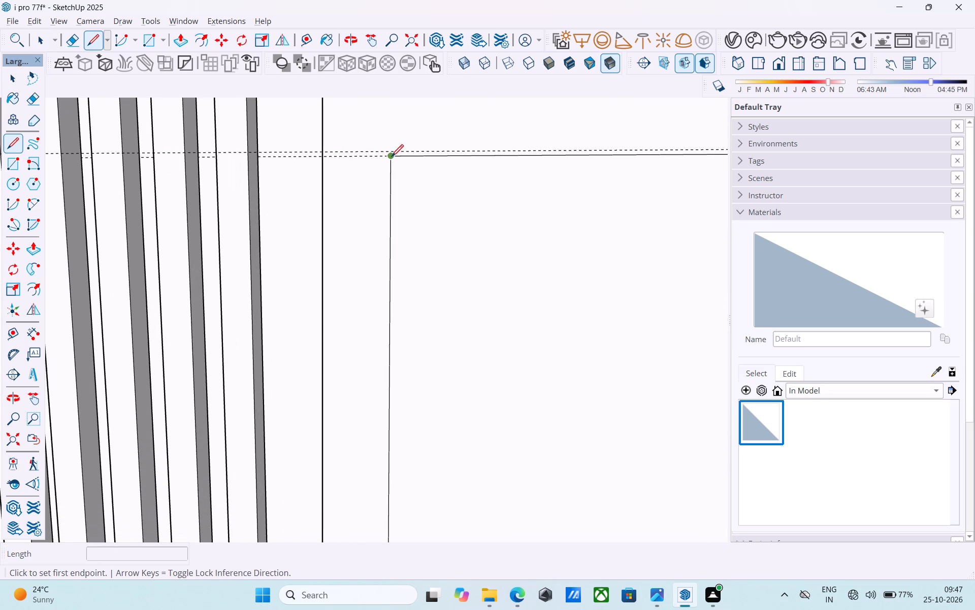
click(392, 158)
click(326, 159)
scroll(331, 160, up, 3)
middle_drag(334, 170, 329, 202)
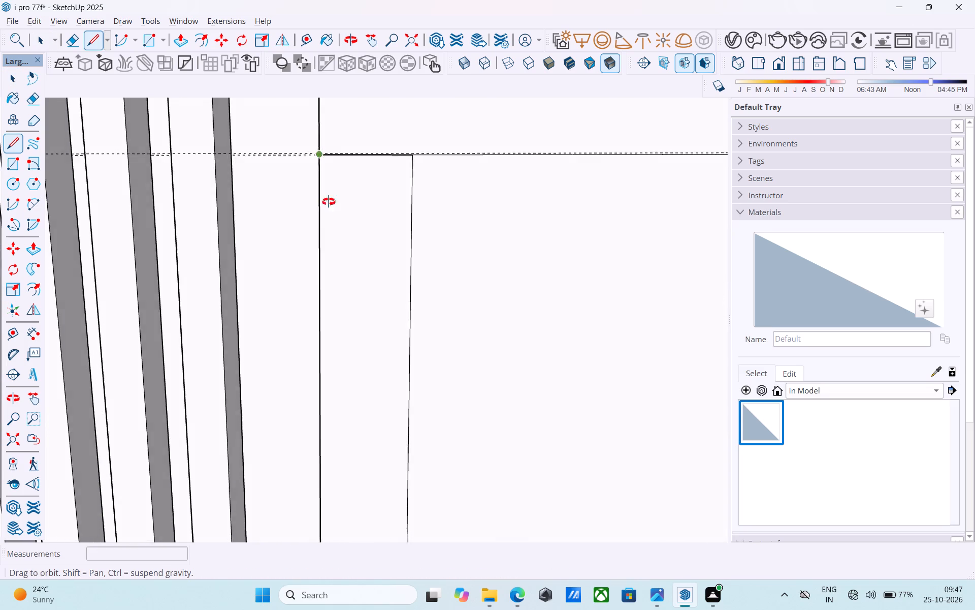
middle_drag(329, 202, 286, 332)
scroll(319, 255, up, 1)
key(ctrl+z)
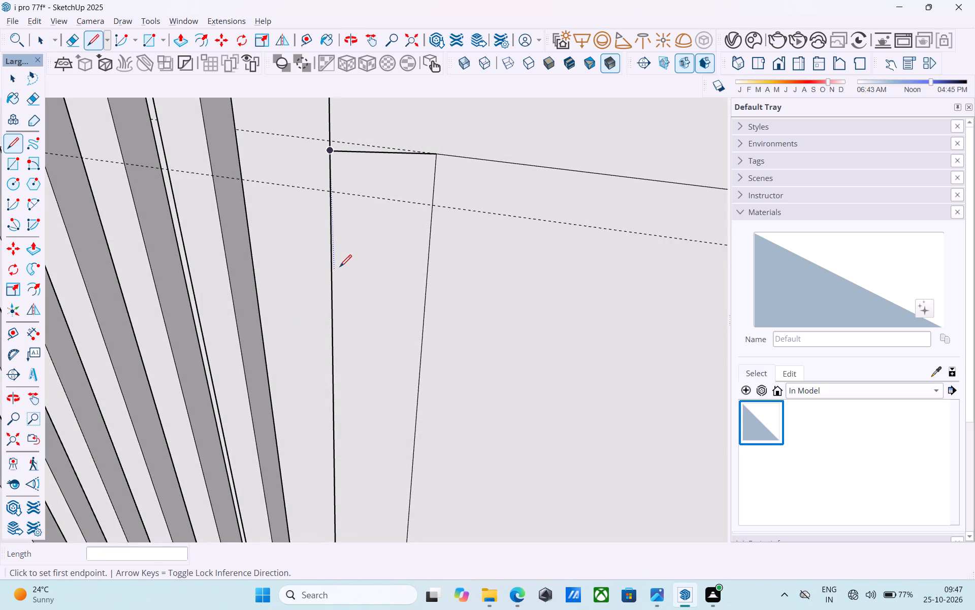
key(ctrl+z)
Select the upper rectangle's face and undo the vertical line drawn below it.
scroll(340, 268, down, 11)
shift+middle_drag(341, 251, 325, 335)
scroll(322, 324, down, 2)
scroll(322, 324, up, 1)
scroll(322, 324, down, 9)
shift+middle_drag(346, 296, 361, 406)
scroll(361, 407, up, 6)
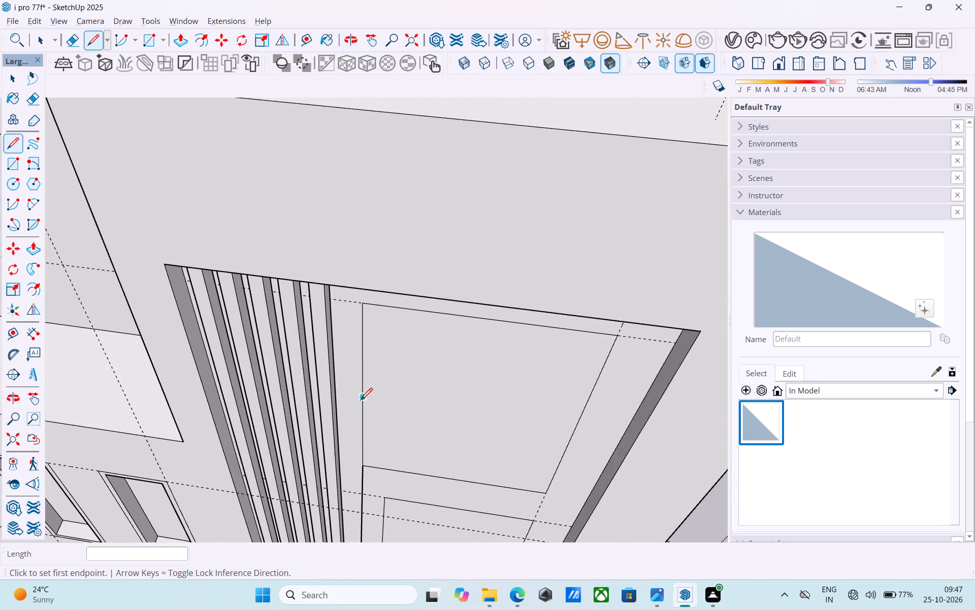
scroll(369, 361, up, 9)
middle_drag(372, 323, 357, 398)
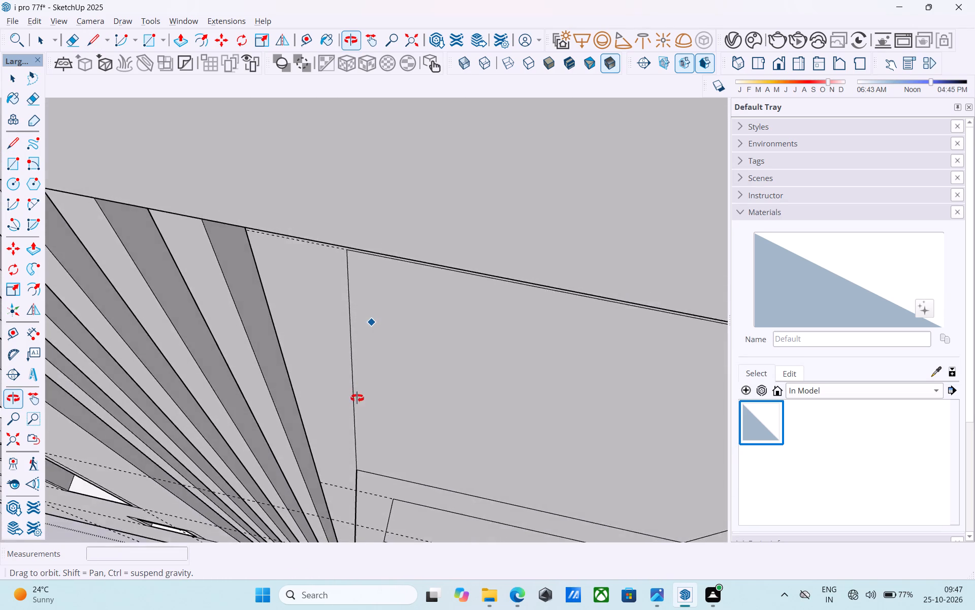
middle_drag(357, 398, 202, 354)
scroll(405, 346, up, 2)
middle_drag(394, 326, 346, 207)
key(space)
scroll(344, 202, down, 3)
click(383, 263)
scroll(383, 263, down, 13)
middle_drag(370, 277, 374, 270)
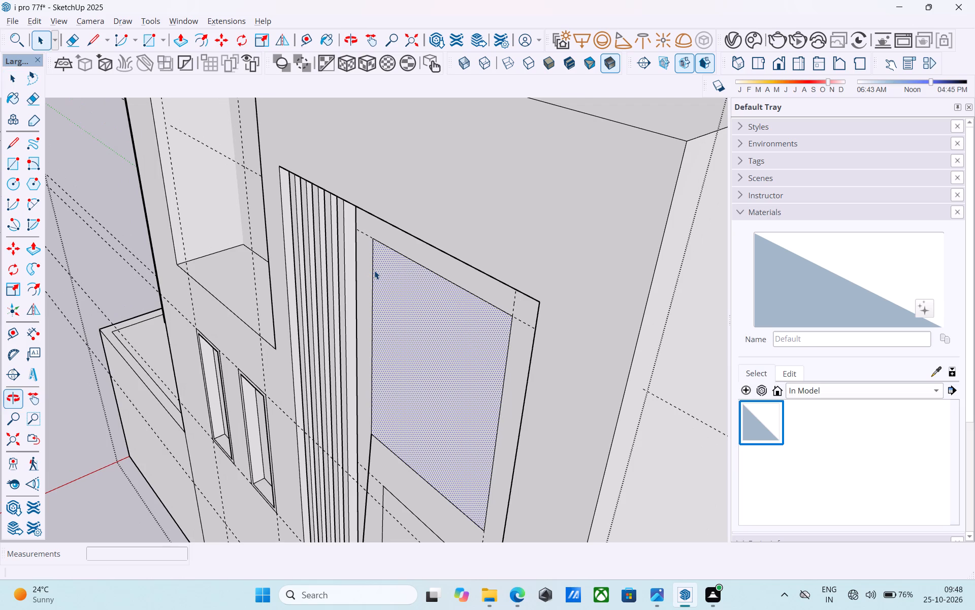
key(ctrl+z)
Draw a vertical line about 13' 1 3/4" long from the upper rectangle's lower slat-side corner to the bottom edge of the recess's back wall.
scroll(380, 287, down, 3)
shift+middle_drag(383, 296, 389, 253)
shift+middle_drag(395, 329, 394, 293)
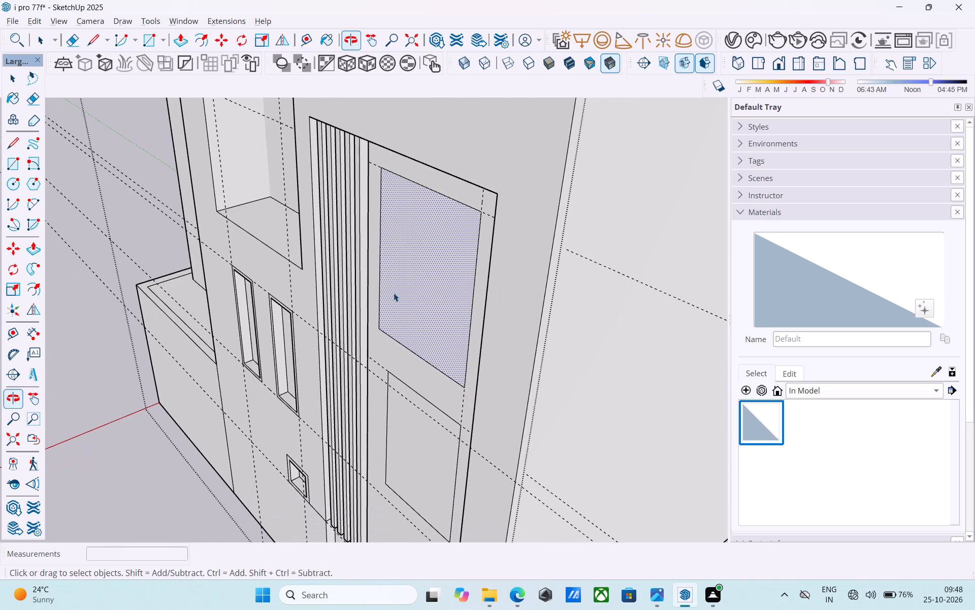
key(l)
scroll(393, 314, up, 5)
click(372, 338)
scroll(351, 199, down, 7)
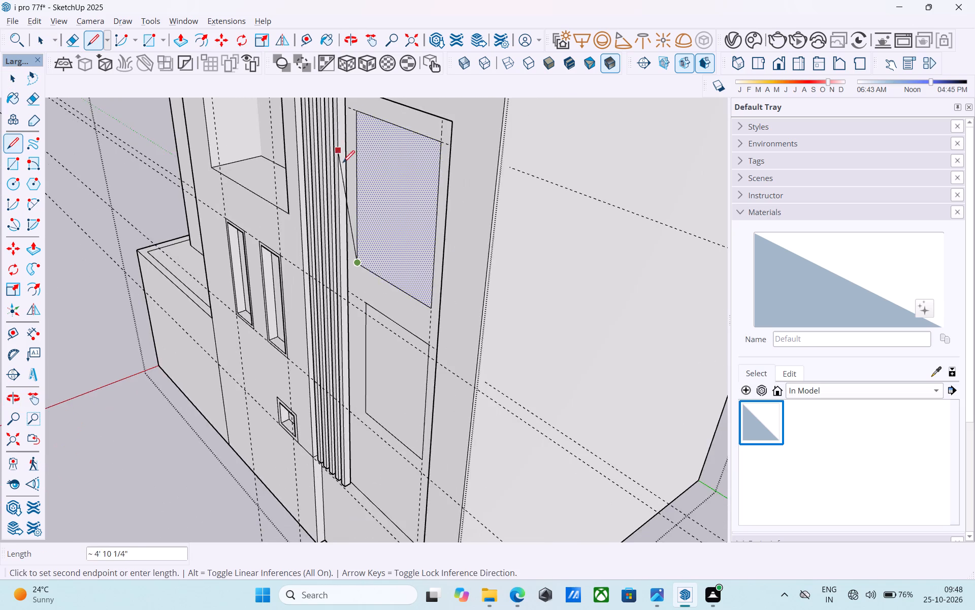
middle_drag(374, 329, 346, 283)
scroll(346, 309, up, 6)
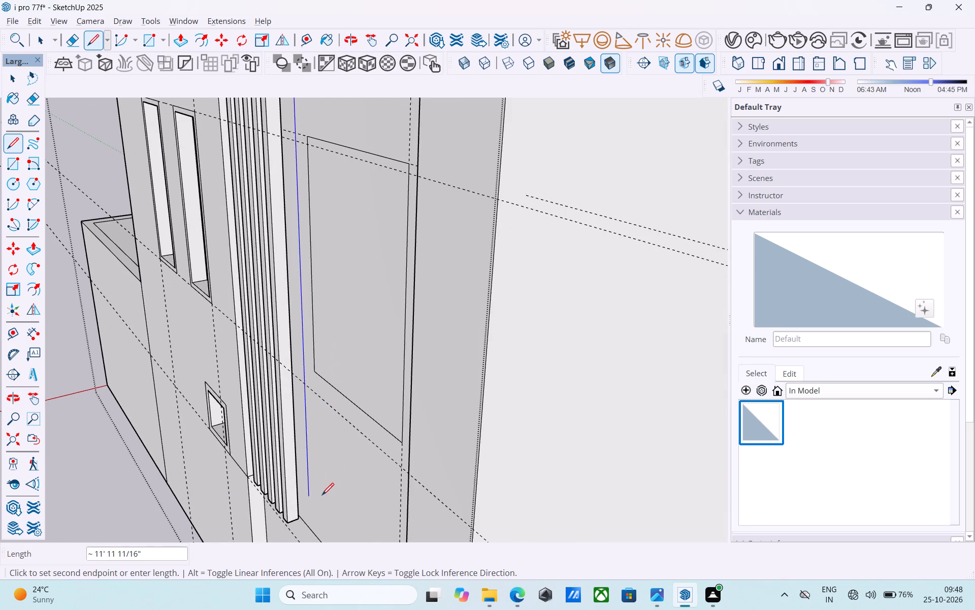
middle_drag(321, 492, 337, 356)
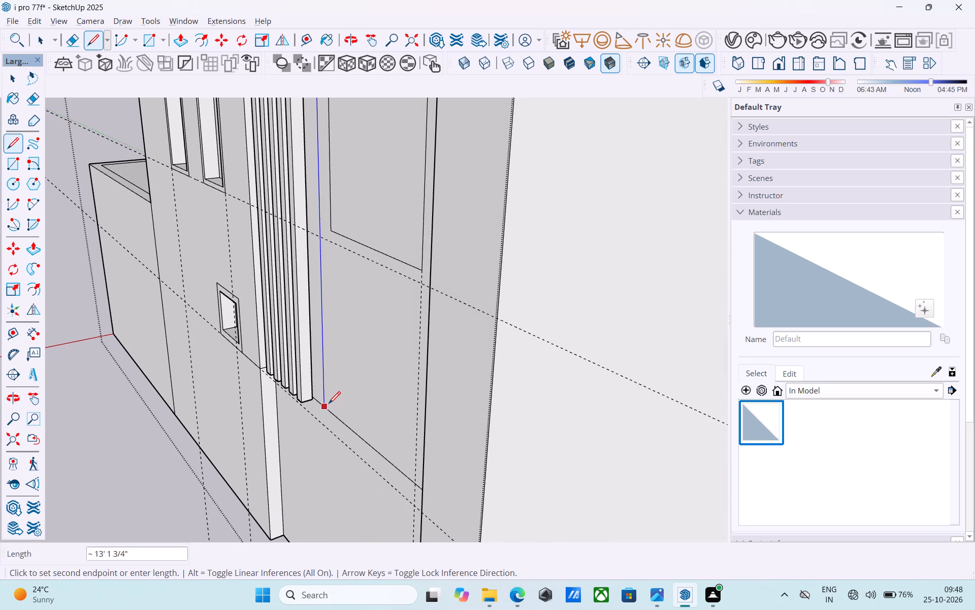
click(329, 405)
scroll(345, 330, down, 6)
shift+middle_drag(357, 330, 364, 506)
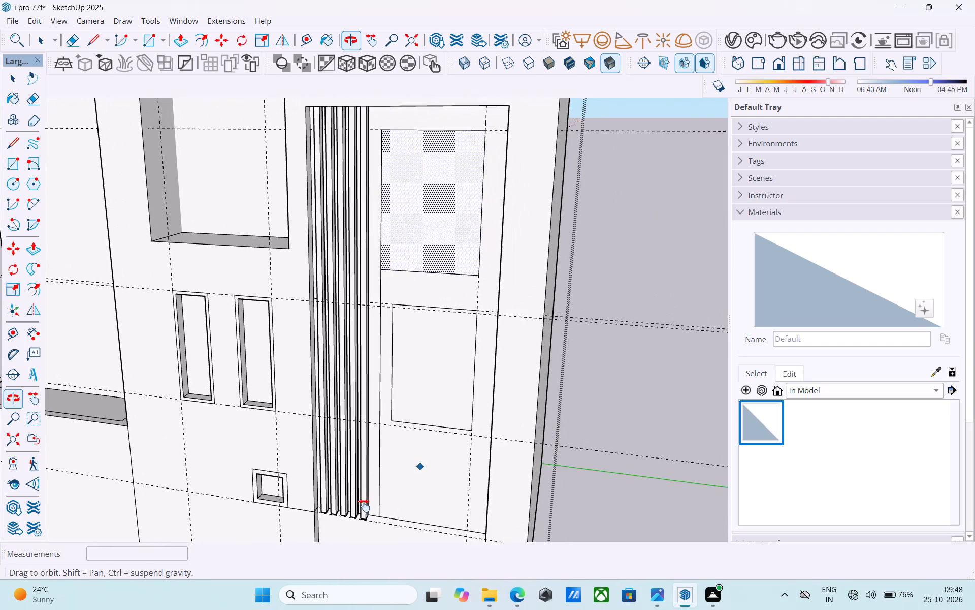
shift+middle_drag(364, 506, 392, 527)
Erase the horizontal guides near the narrow windows' tops and the one along their bottoms.
key(r)
scroll(440, 395, up, 5)
key(e)
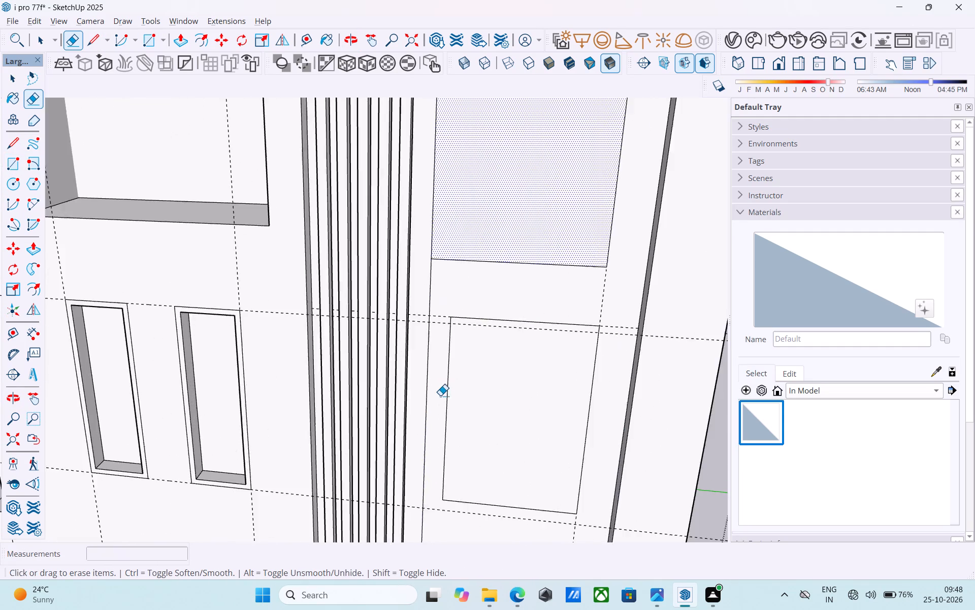
scroll(440, 395, up, 3)
drag(419, 291, 408, 342)
scroll(417, 343, down, 8)
scroll(433, 415, down, 1)
scroll(434, 462, up, 5)
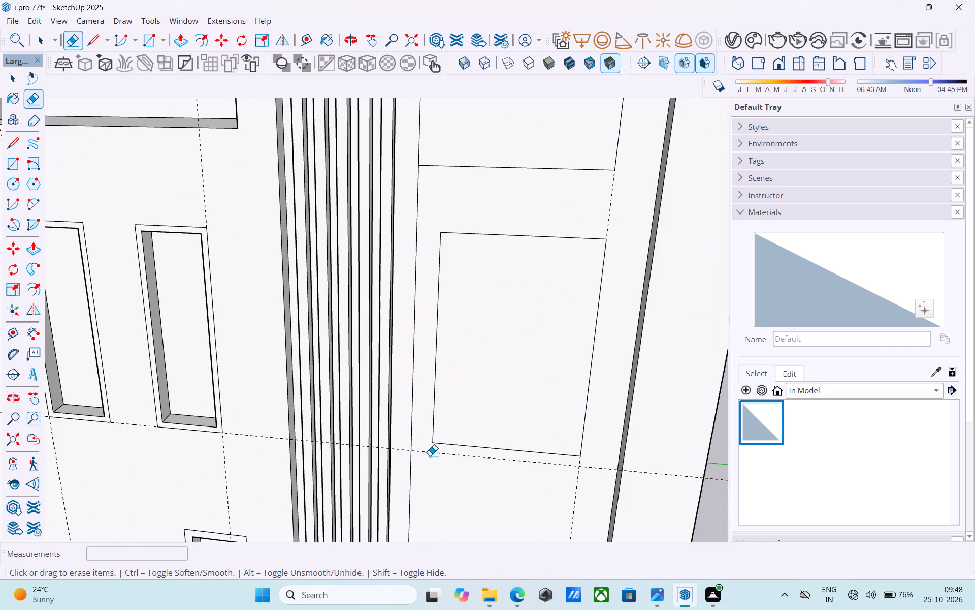
drag(428, 454, 428, 459)
key(space)
Extend the lower rectangle's top and bottom edges about 7 3/16" toward the slats to meet the vertical line.
key(l)
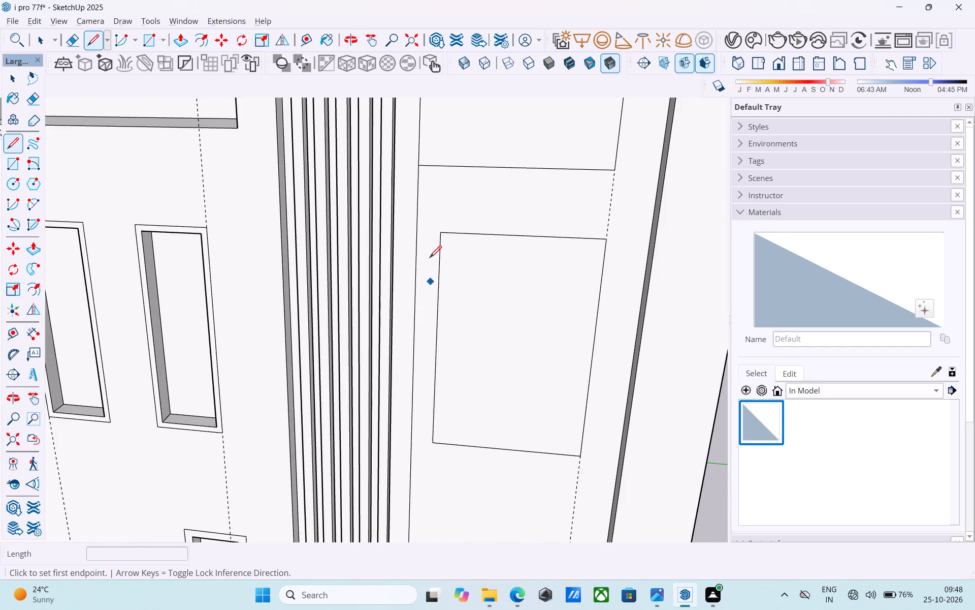
click(440, 235)
click(422, 233)
click(437, 441)
click(416, 444)
Erase the lower rectangle's original slat-side edge and the vertical line segment between the two rectangles.
key(e)
drag(458, 357, 433, 356)
scroll(432, 340, down, 6)
shift+middle_drag(426, 349, 392, 390)
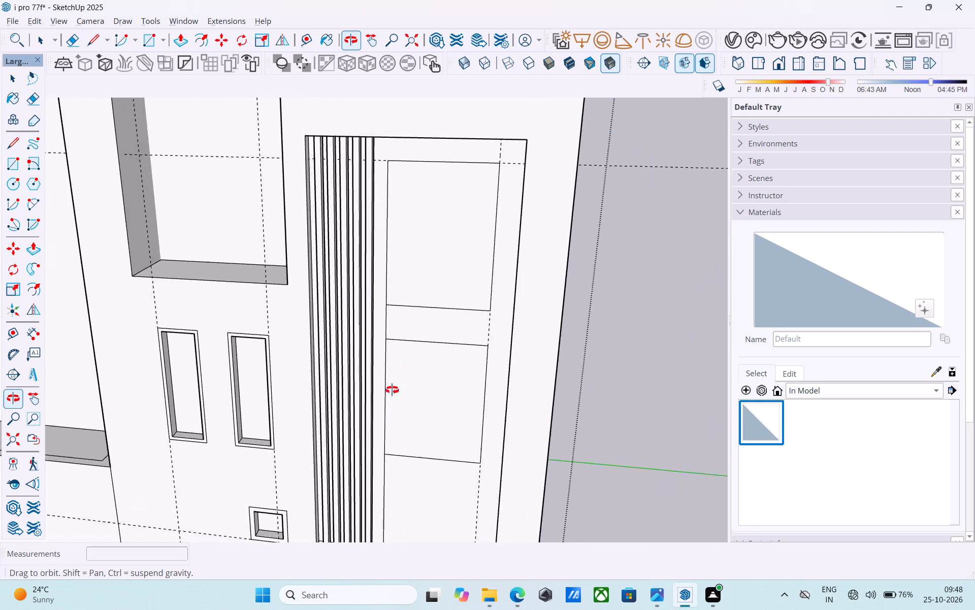
shift+middle_drag(392, 390, 413, 326)
shift+middle_drag(438, 240, 395, 391)
shift+scroll(395, 391, up, 1)
click(385, 295)
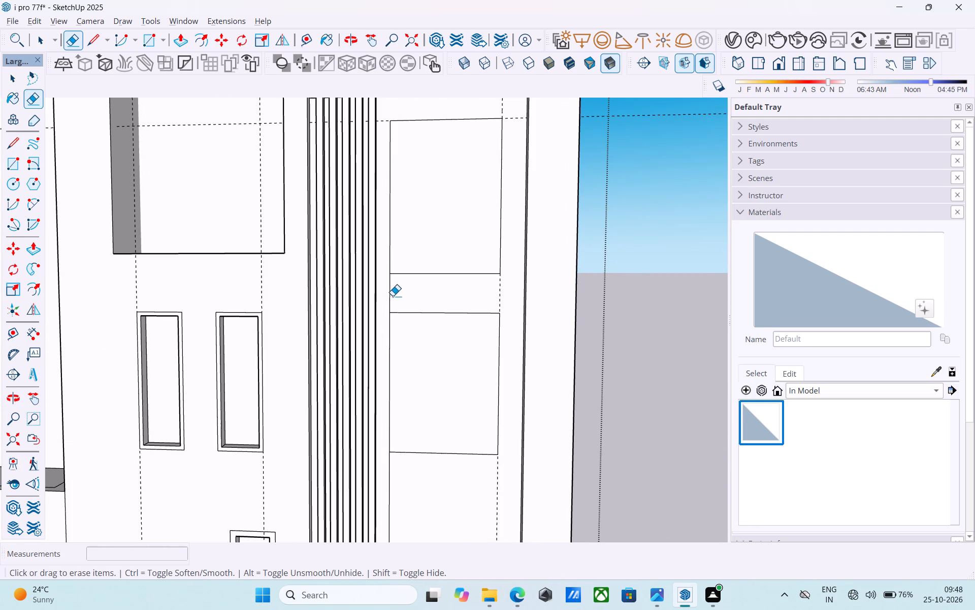
click(394, 295)
drag(388, 294, 381, 294)
drag(391, 298, 381, 292)
Erase the vertical guides on the recess wall and beside the narrow windows, plus the horizontal guide along the upper rectangle's top.
drag(515, 294, 498, 298)
drag(276, 281, 254, 279)
drag(174, 278, 139, 278)
click(139, 278)
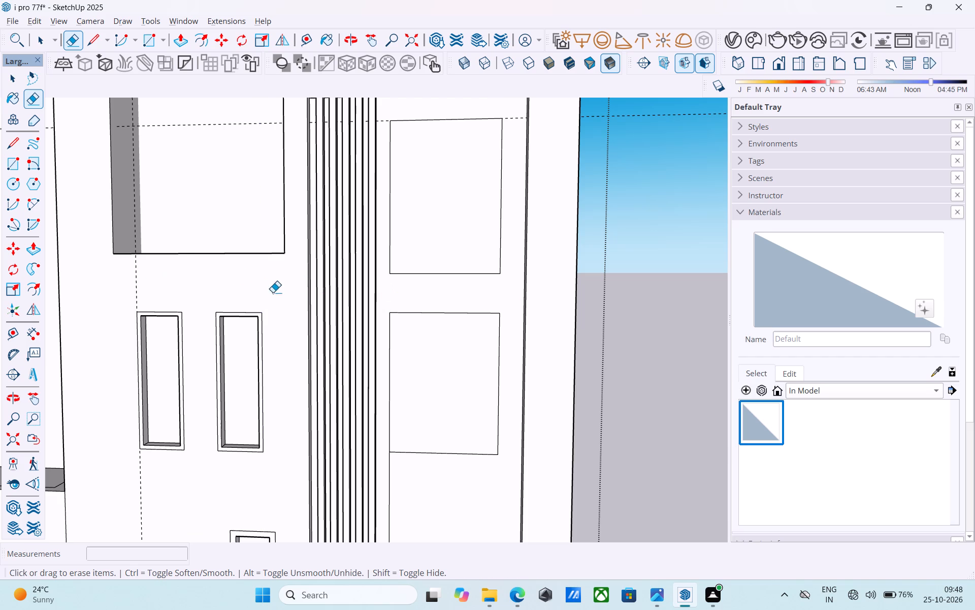
click(137, 282)
scroll(194, 279, down, 5)
shift+middle_drag(235, 301, 268, 356)
drag(247, 234, 256, 271)
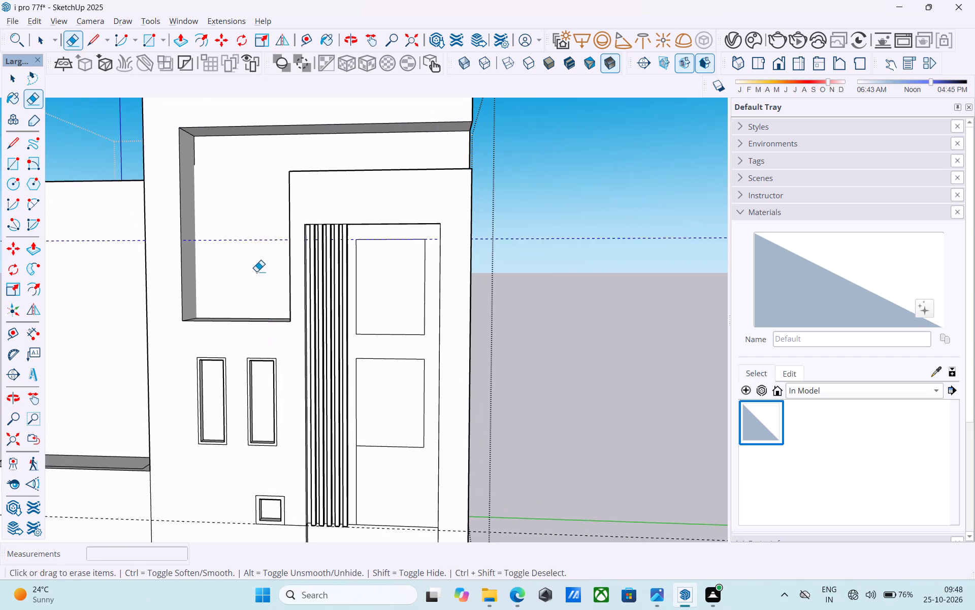
drag(256, 271, 256, 269)
Draw a line down the large upper recess's inner corner, from the end of its short vertical edge to the recess floor.
scroll(256, 274, down, 1)
shift+middle_drag(255, 282, 165, 368)
scroll(189, 290, up, 4)
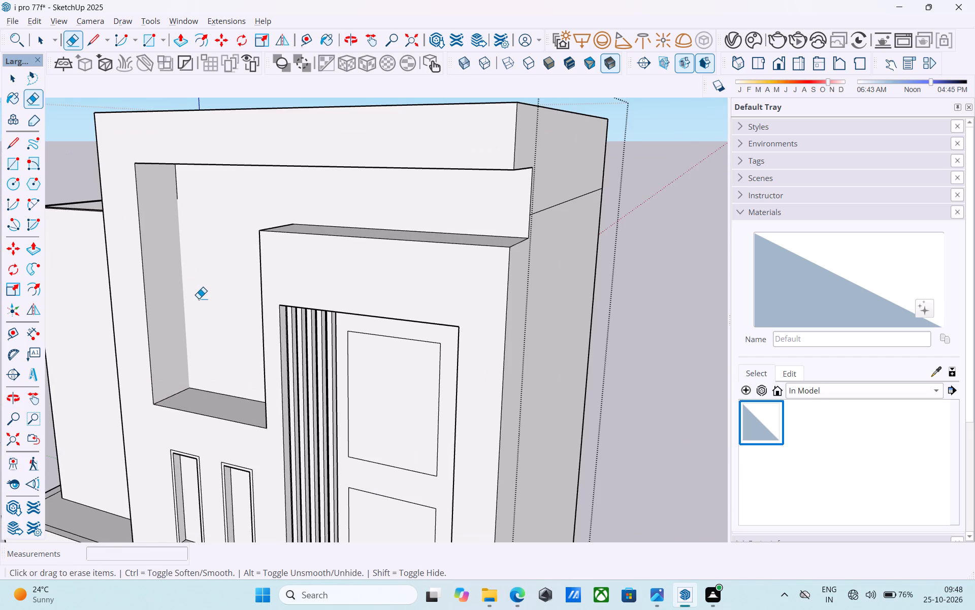
shift+middle_drag(199, 299, 233, 322)
key(l)
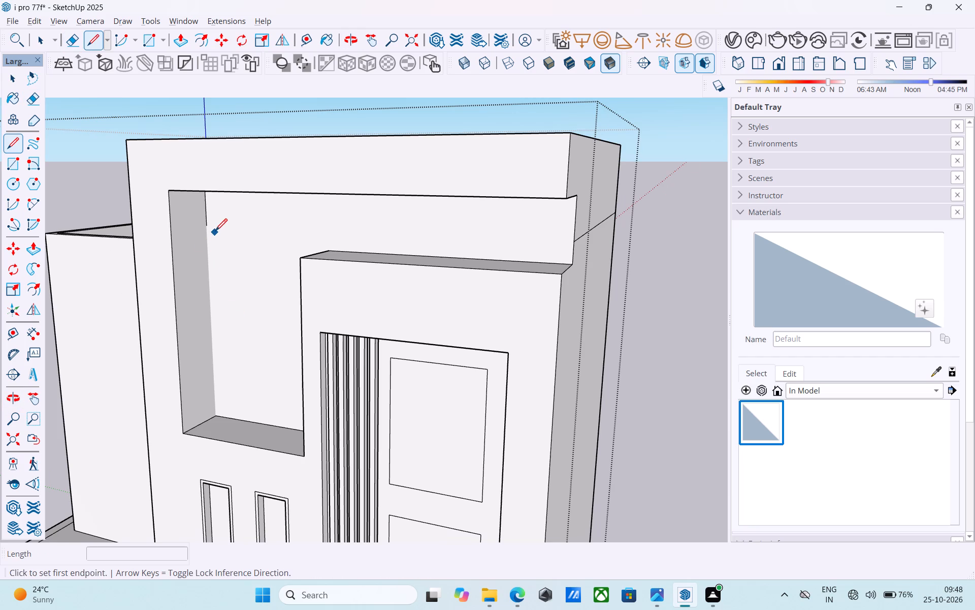
click(207, 225)
click(215, 416)
scroll(233, 376, down, 3)
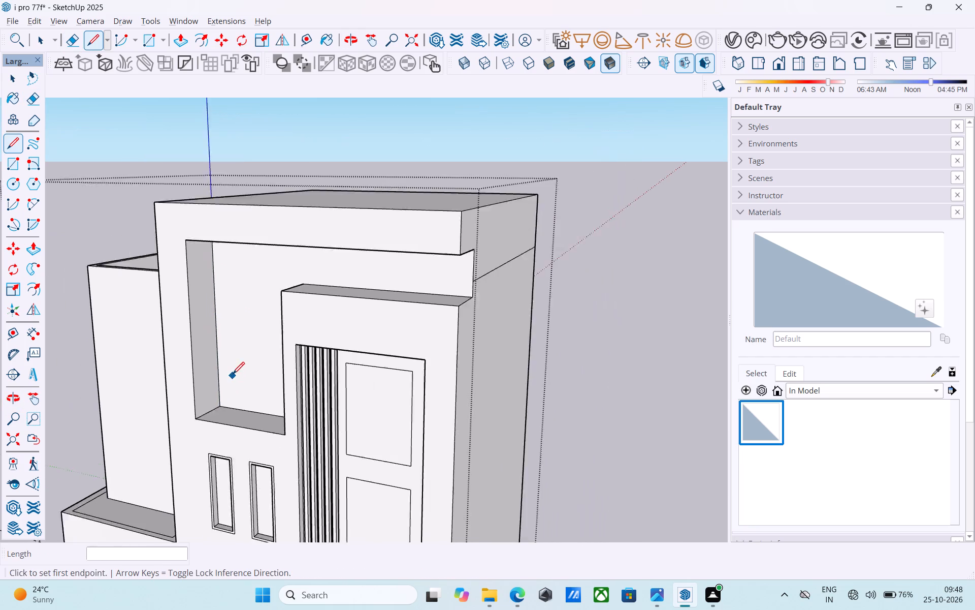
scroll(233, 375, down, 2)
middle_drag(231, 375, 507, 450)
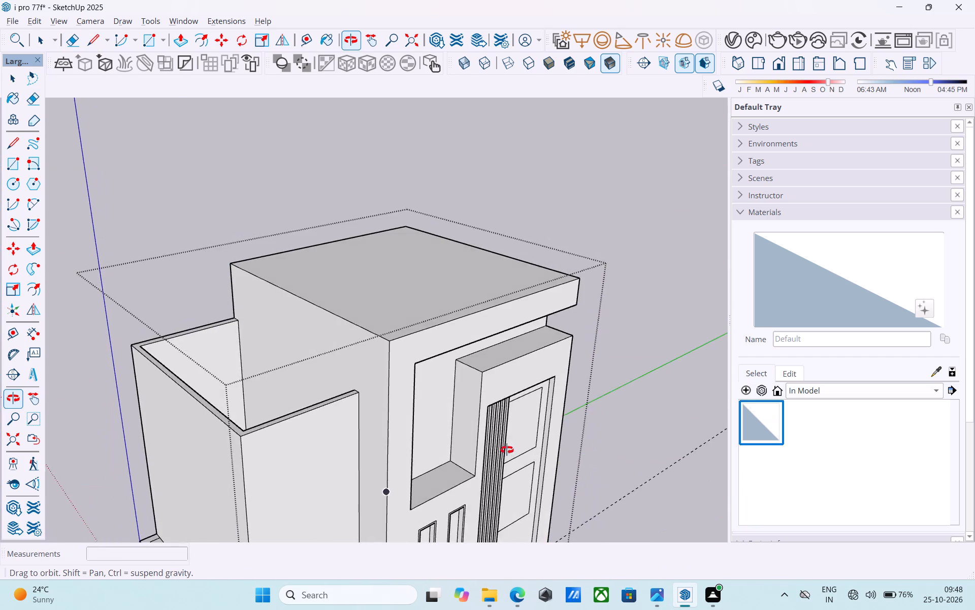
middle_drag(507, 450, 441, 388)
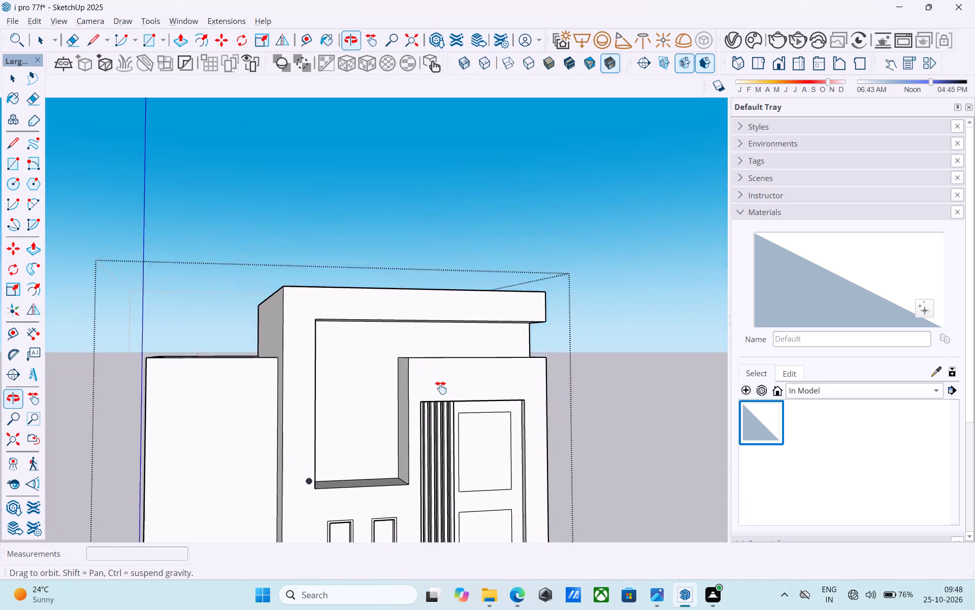
Push the wall face below the slatted recess inward 1'.
middle_drag(441, 388, 352, 181)
scroll(352, 176, down, 4)
shift+middle_drag(387, 254, 387, 298)
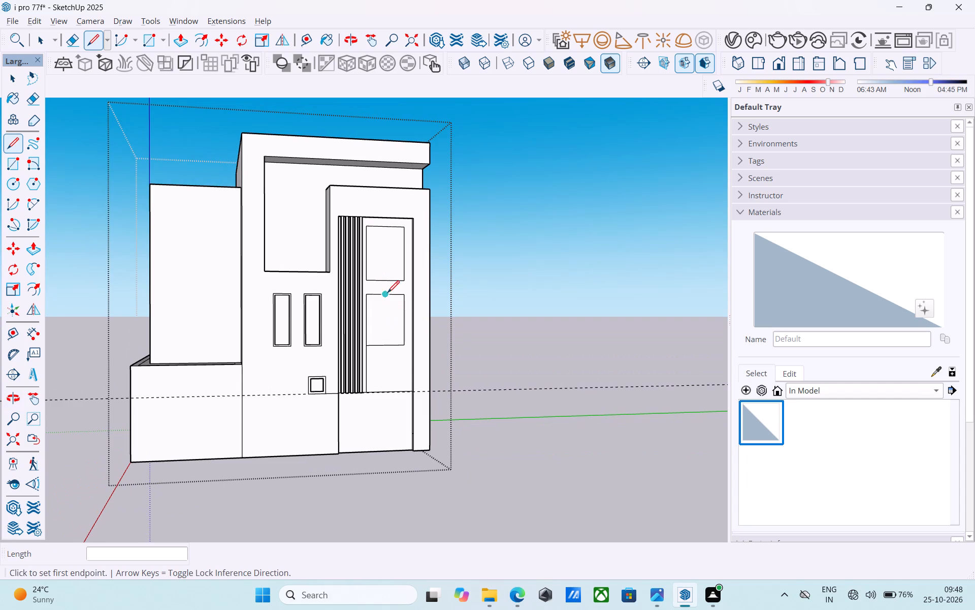
scroll(386, 291, up, 5)
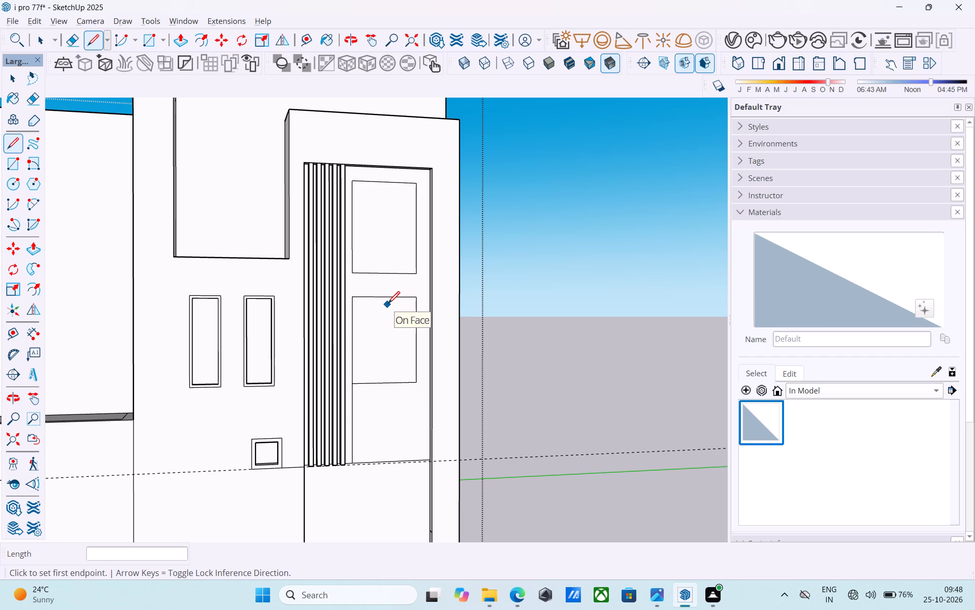
scroll(388, 304, down, 7)
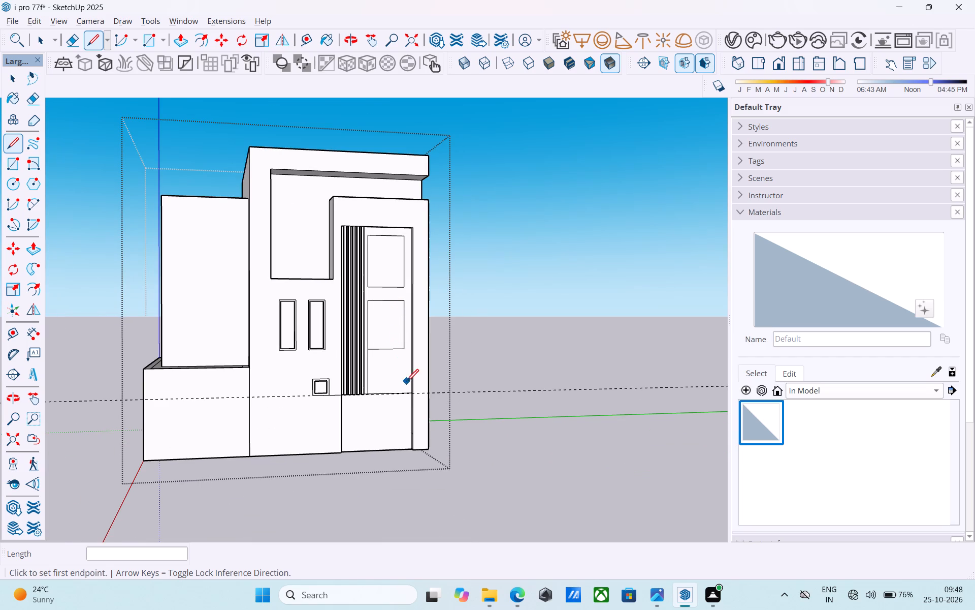
scroll(407, 404, up, 7)
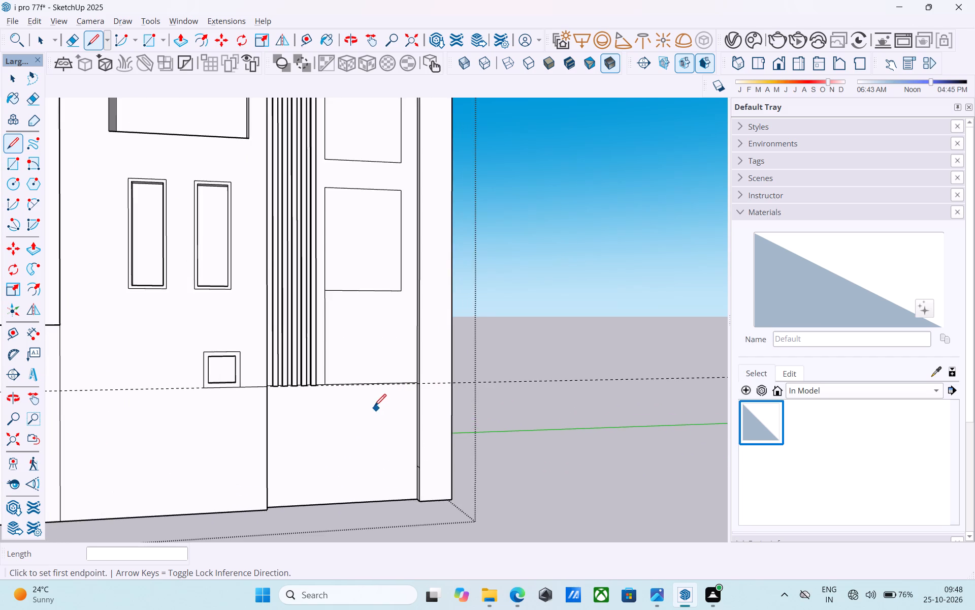
scroll(364, 405, up, 4)
key(space)
click(347, 414)
key(p)
click(344, 418)
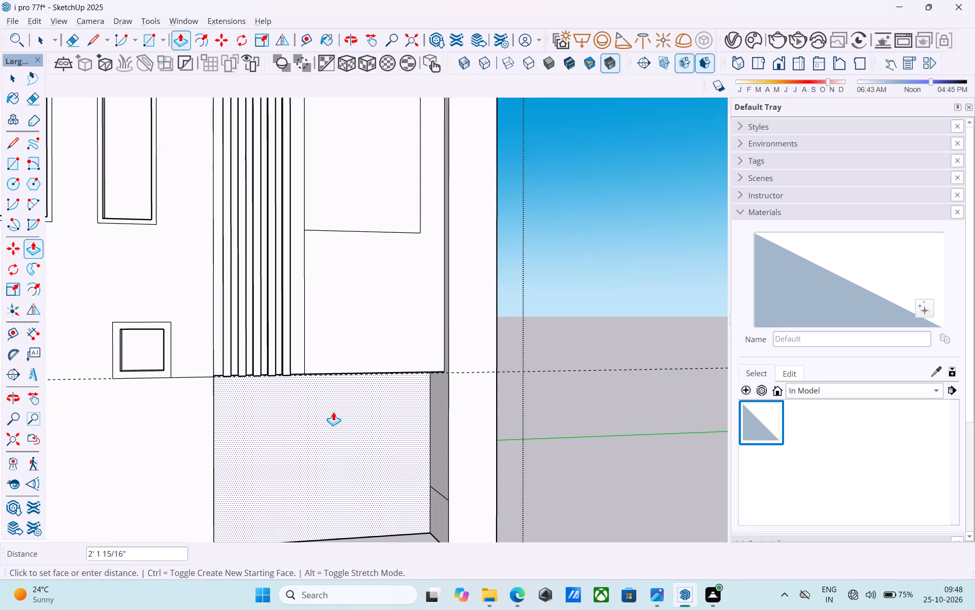
text(1')
key(Return)
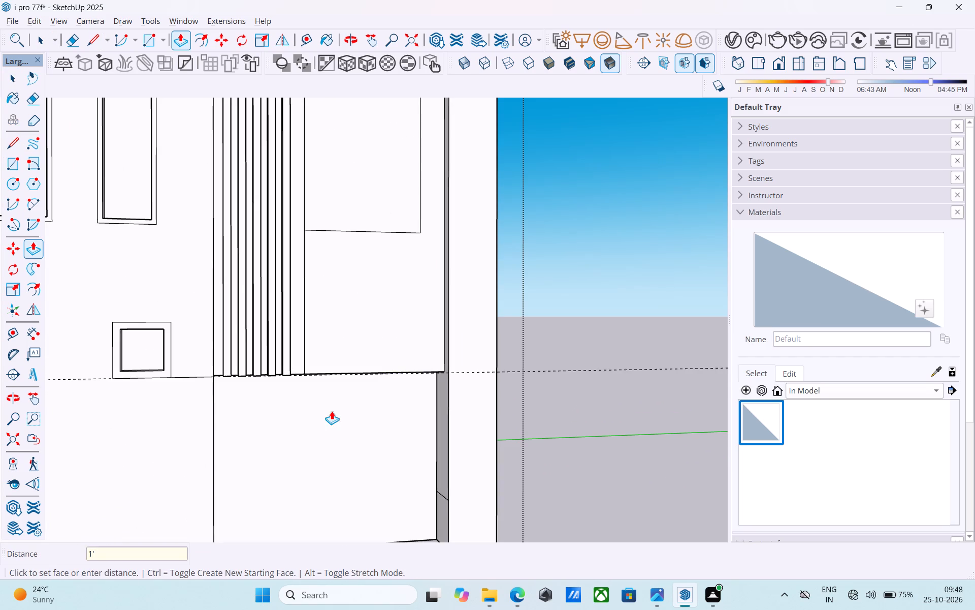
key(space)
Erase the short leftover edge on the side face of the opening below the slatted recess.
scroll(338, 389, down, 10)
middle_drag(382, 430, 487, 460)
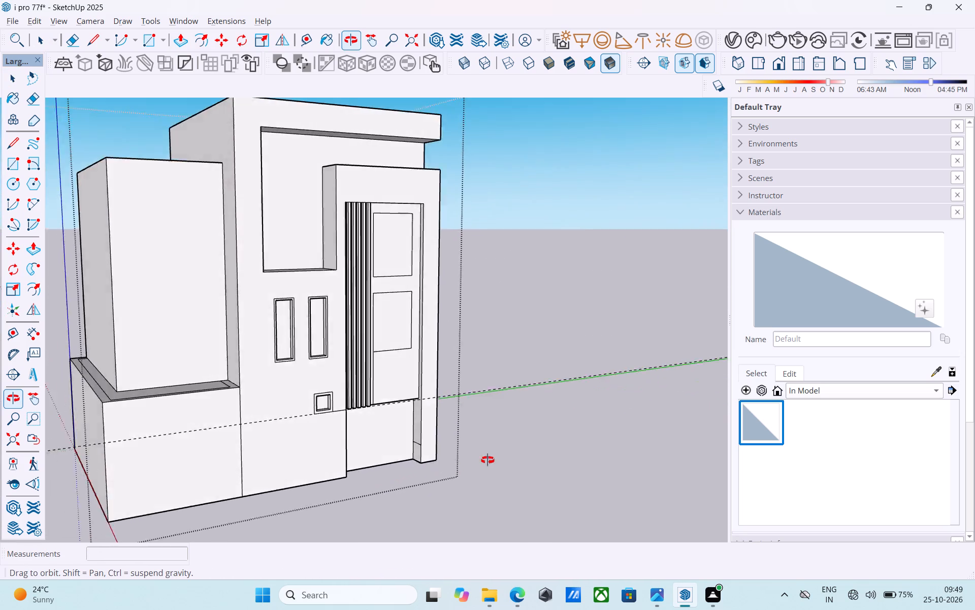
middle_drag(487, 460, 532, 453)
scroll(483, 440, up, 3)
scroll(420, 438, up, 9)
key(e)
drag(419, 436, 414, 449)
scroll(414, 445, down, 7)
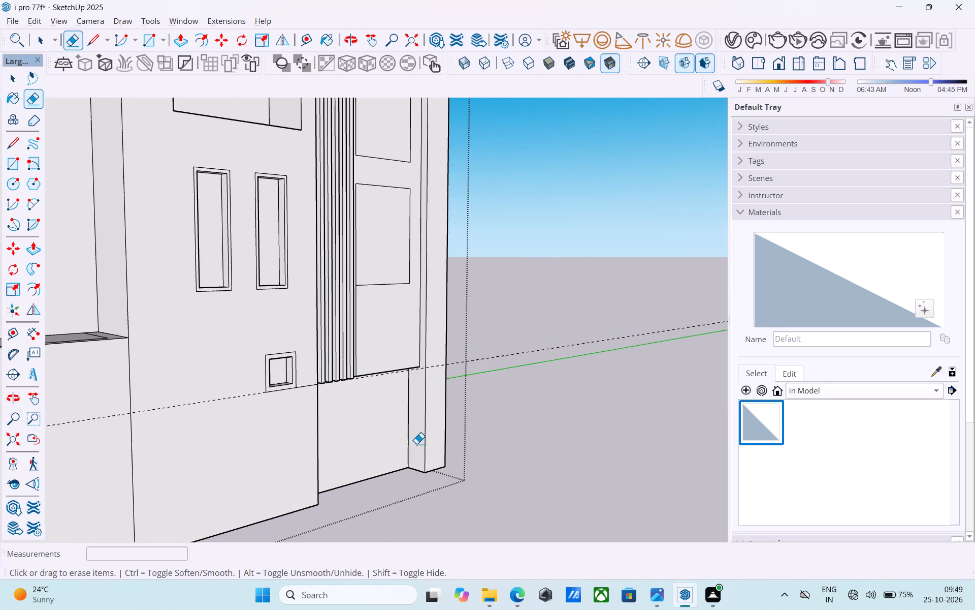
key(space)
Copy the bottom edge of the lower block's raised front wall straight up by 10'.
scroll(416, 444, down, 6)
middle_drag(416, 444, 352, 437)
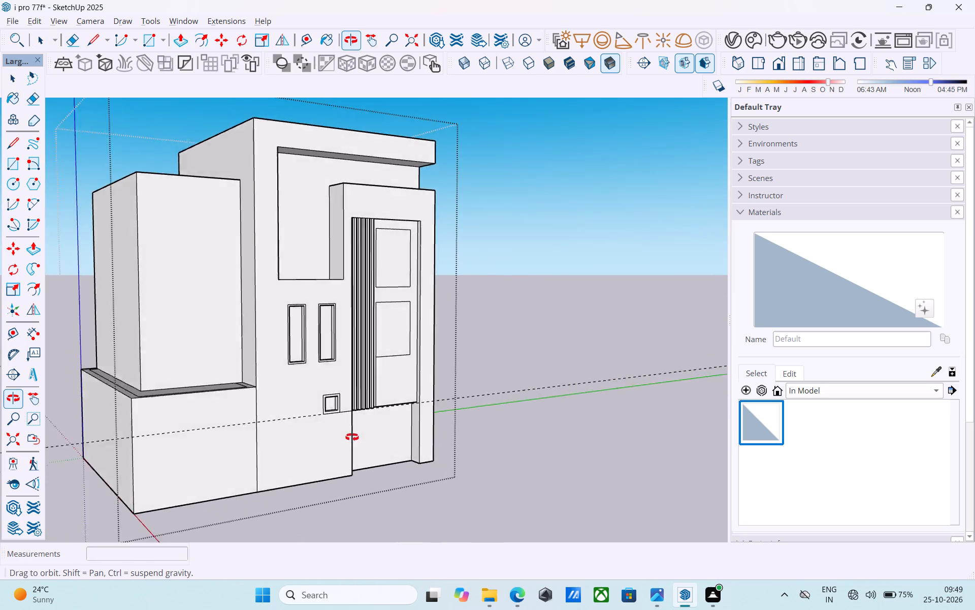
middle_drag(352, 437, 408, 481)
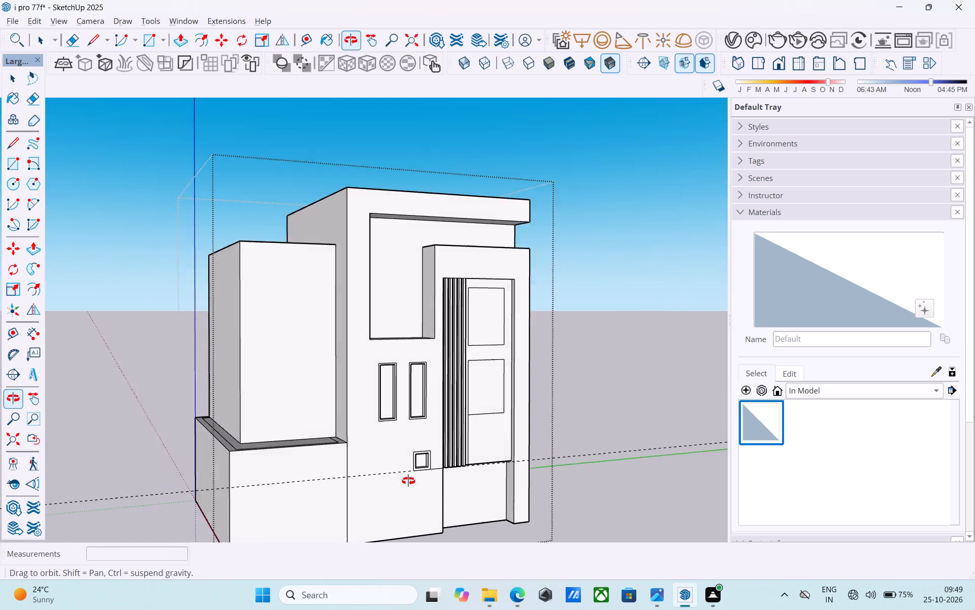
middle_drag(408, 481, 442, 439)
scroll(443, 439, down, 3)
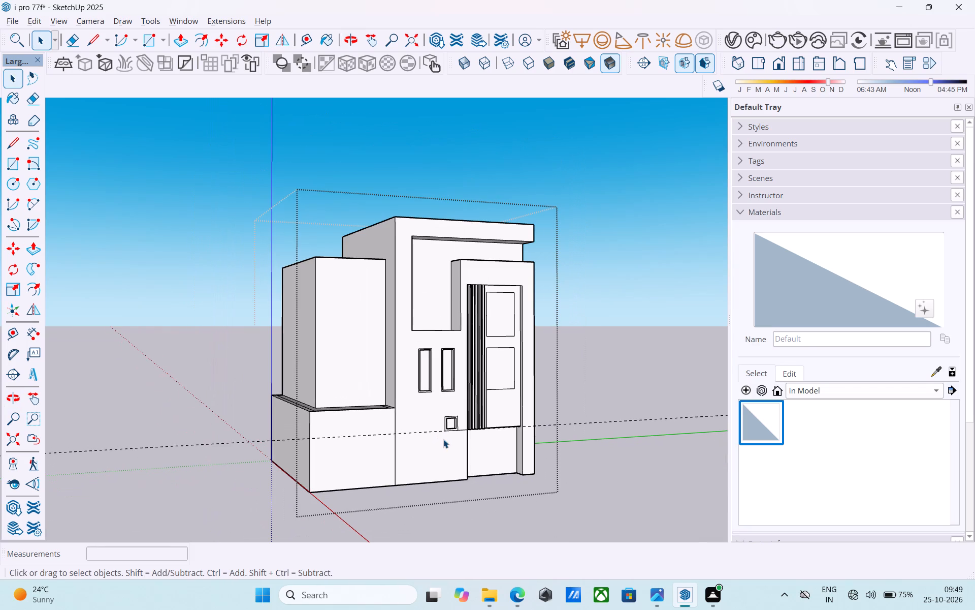
scroll(390, 436, down, 1)
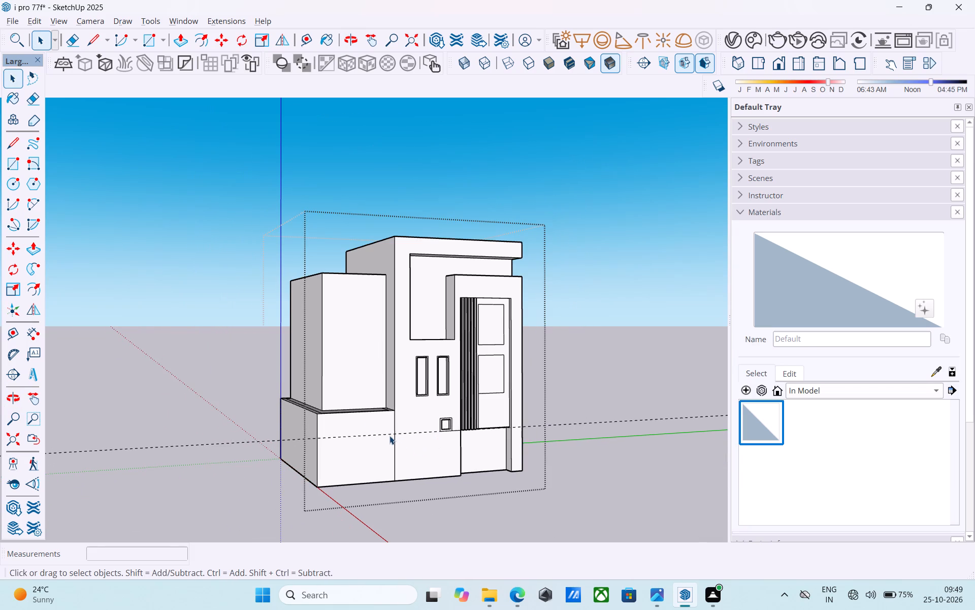
middle_drag(341, 399, 360, 440)
scroll(356, 400, up, 4)
click(356, 400)
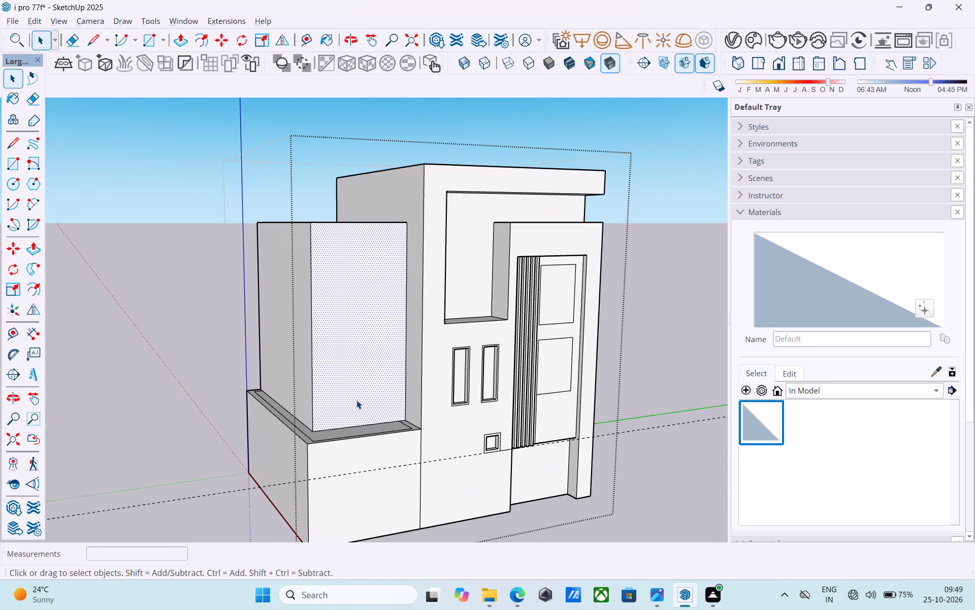
middle_drag(356, 459, 389, 517)
scroll(388, 517, up, 3)
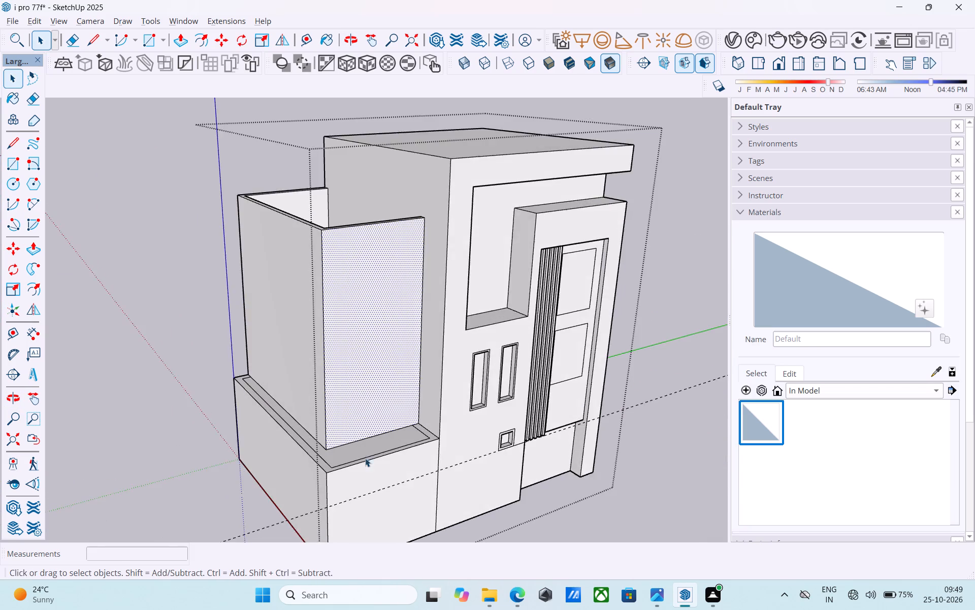
scroll(365, 458, up, 2)
click(350, 437)
key(m)
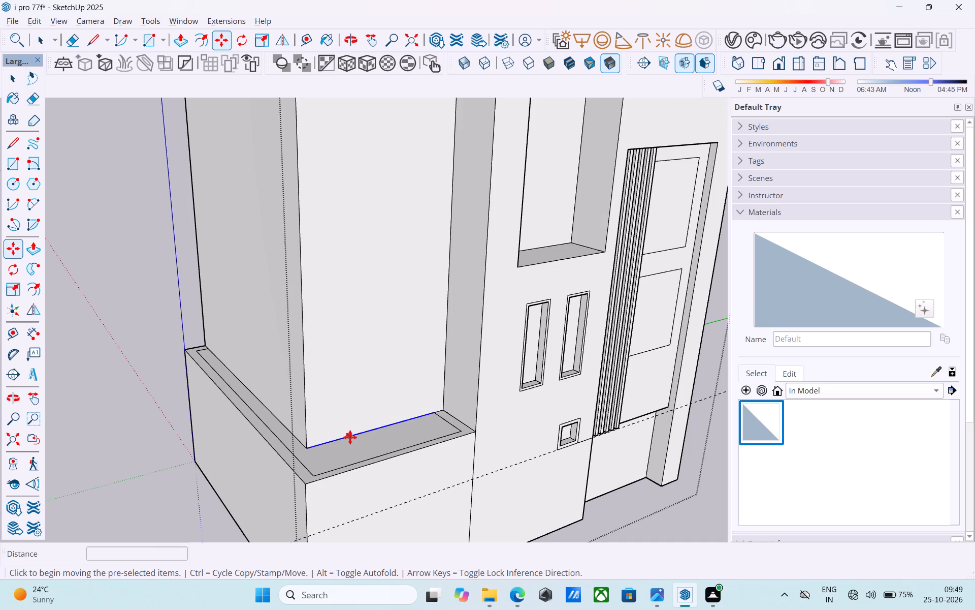
click(307, 450)
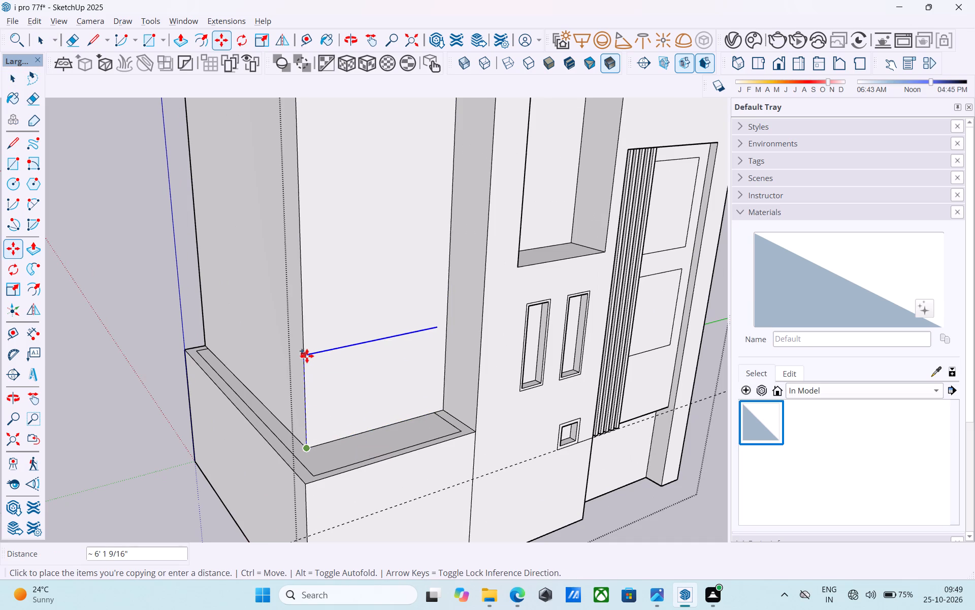
scroll(307, 356, up, 5)
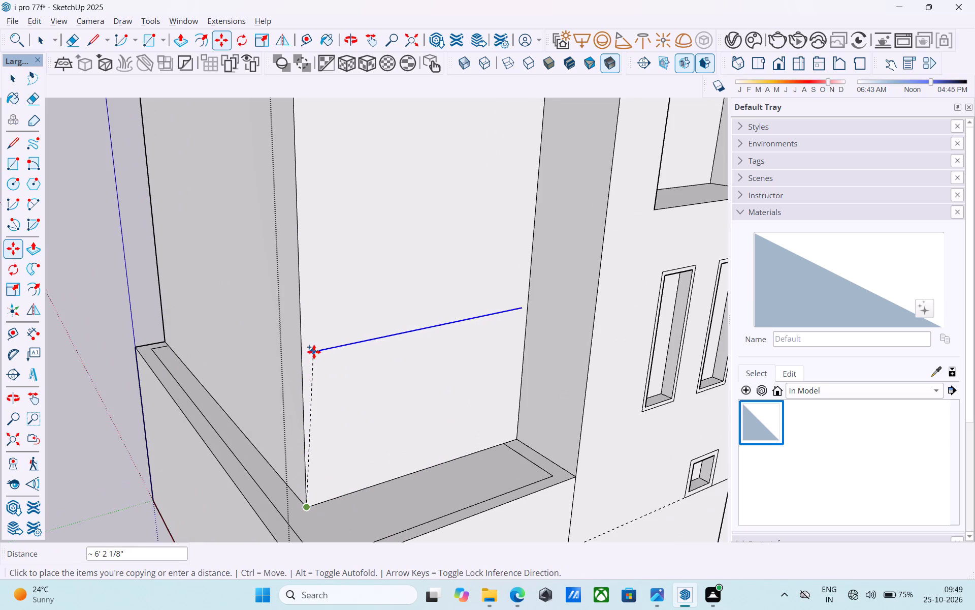
text(10')
key(Return)
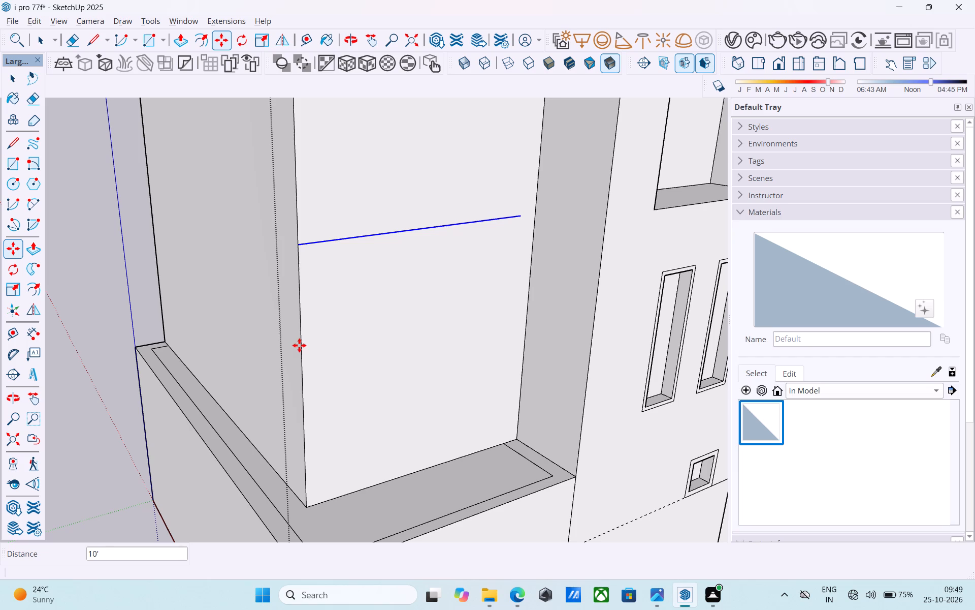
Draw a short line extending the copied edge across the front wall to meet the adjoining taller wall.
key(l)
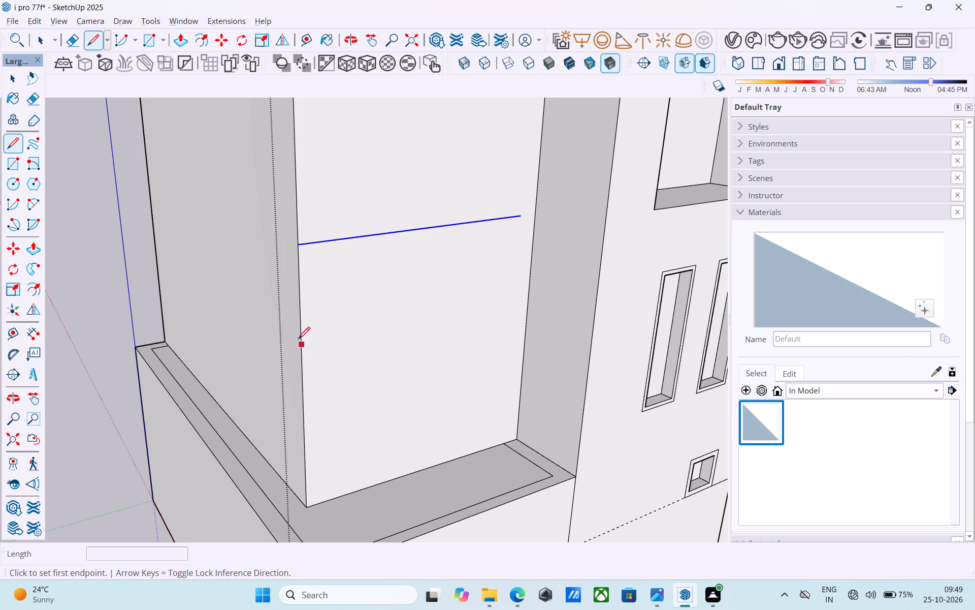
scroll(524, 209, up, 8)
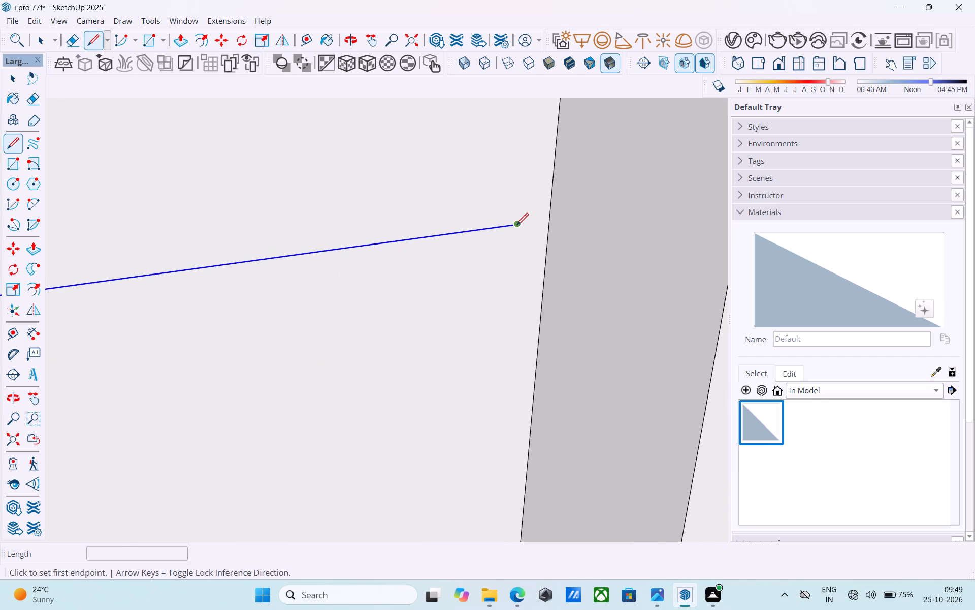
click(516, 226)
click(550, 219)
scroll(549, 219, down, 3)
scroll(549, 219, up, 2)
scroll(549, 219, down, 2)
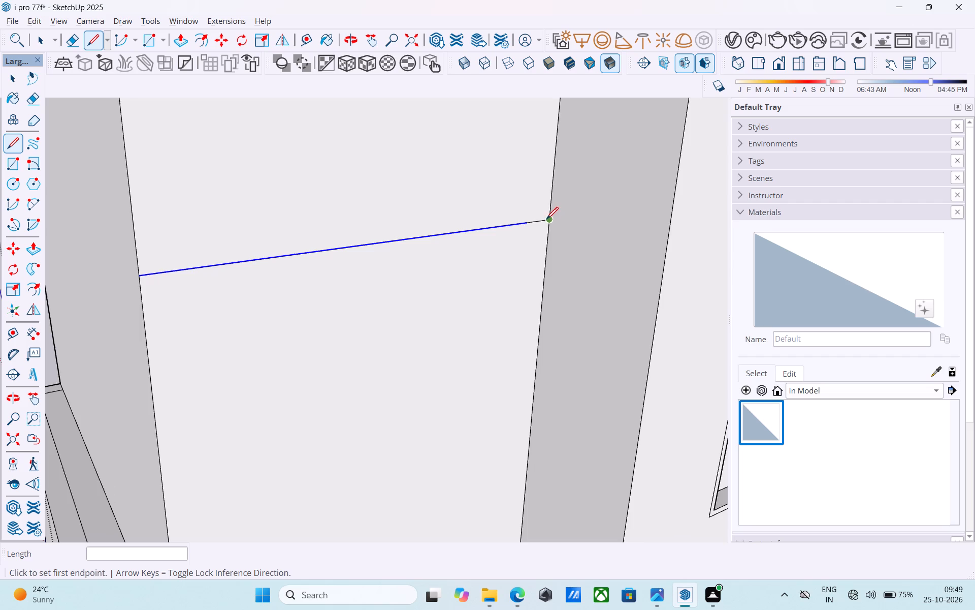
scroll(545, 222, down, 6)
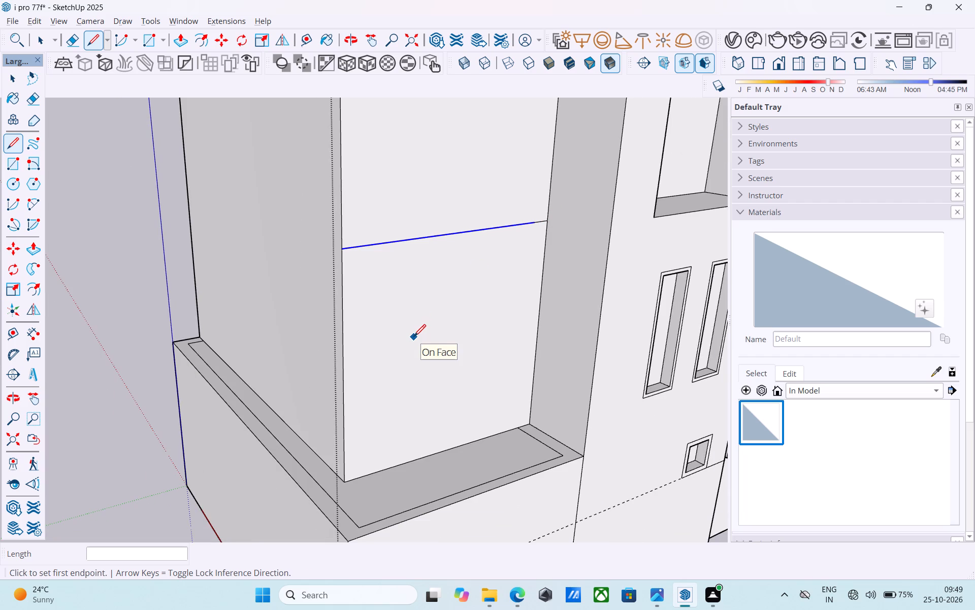
scroll(414, 338, down, 6)
key(space)
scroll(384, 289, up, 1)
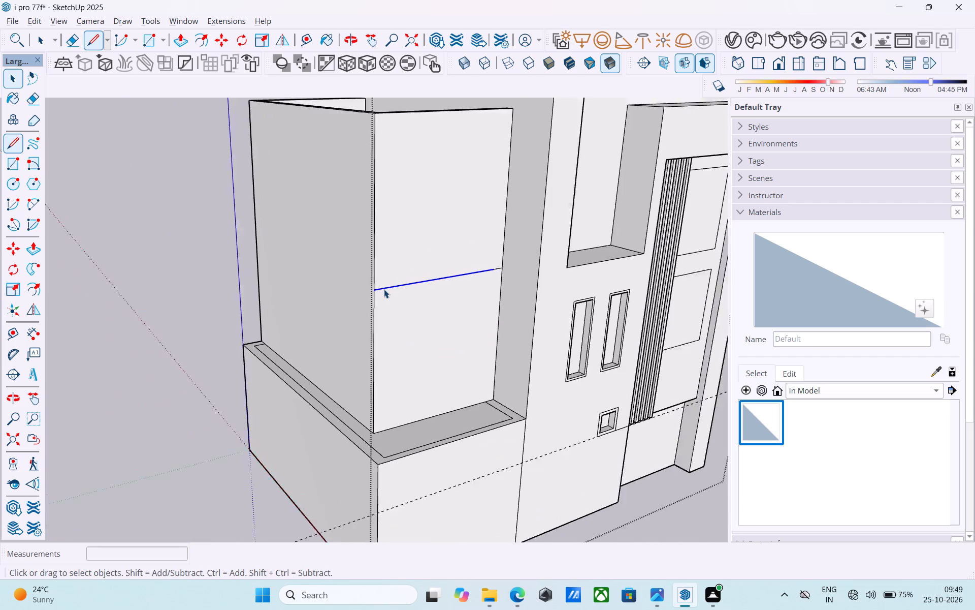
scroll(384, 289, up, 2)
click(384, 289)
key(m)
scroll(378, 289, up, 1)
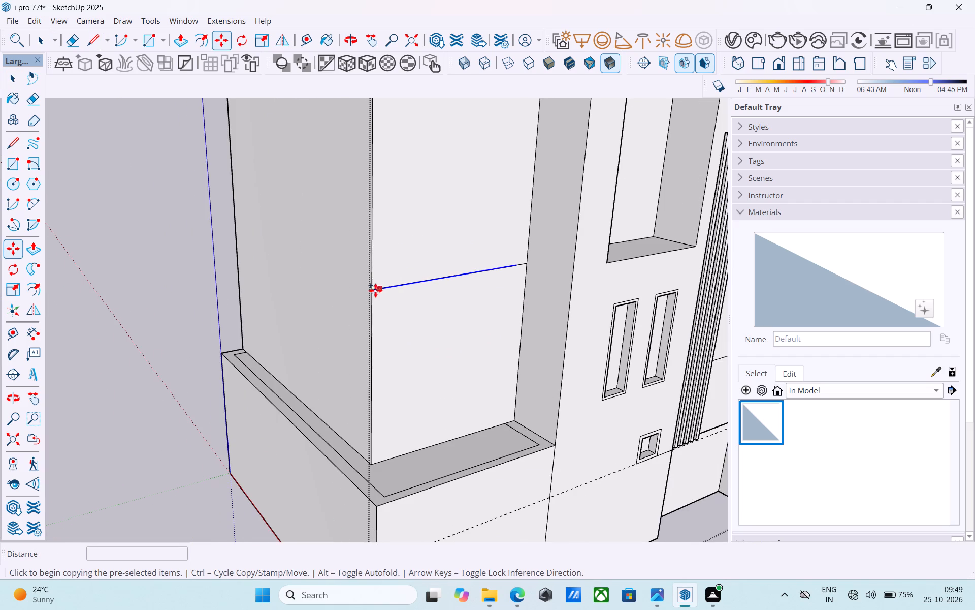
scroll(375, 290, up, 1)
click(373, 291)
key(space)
Draw a 19' 6" horizontal line across the block's outer side wall from the front line's corner end to the back edge.
text(l)
click(373, 288)
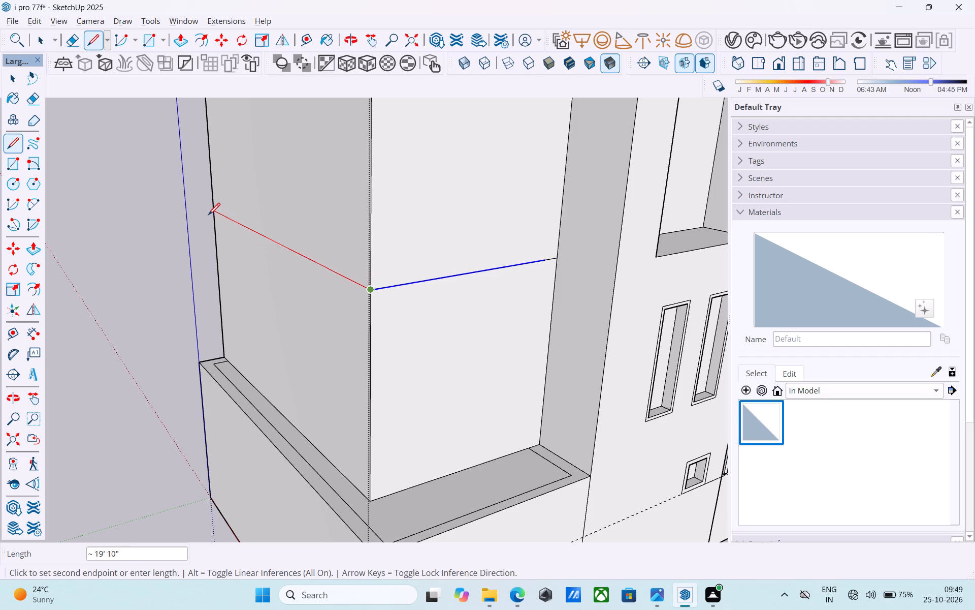
click(212, 210)
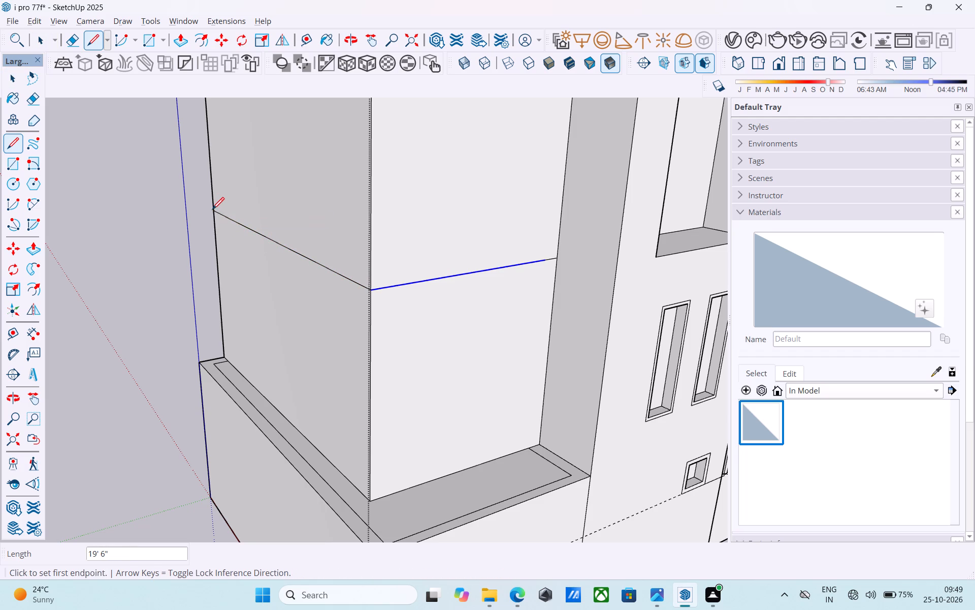
key(space)
Copy the horizontal lines on the block's side and front walls up by 1'.
click(350, 282)
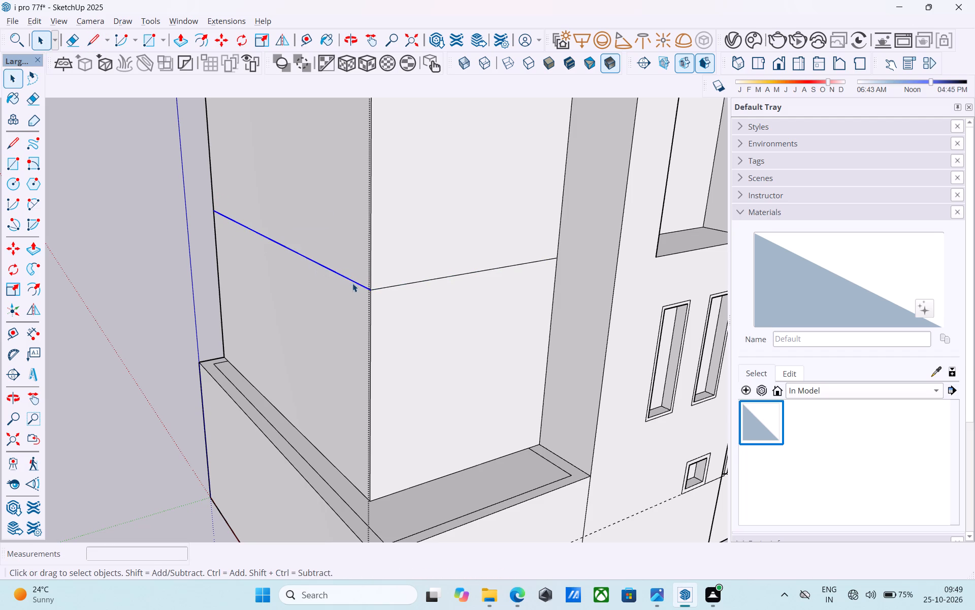
shift+click(428, 281)
key(m)
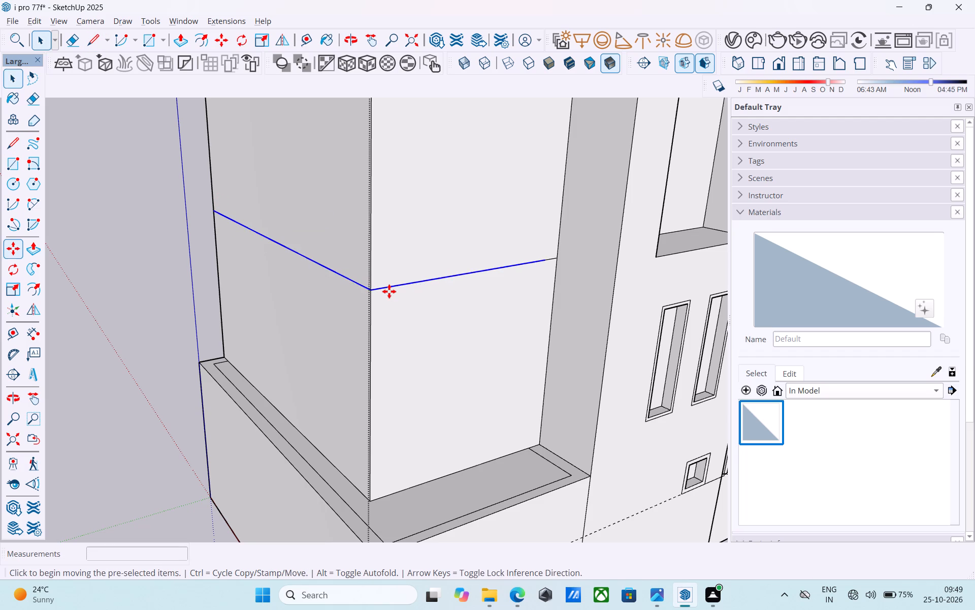
click(377, 289)
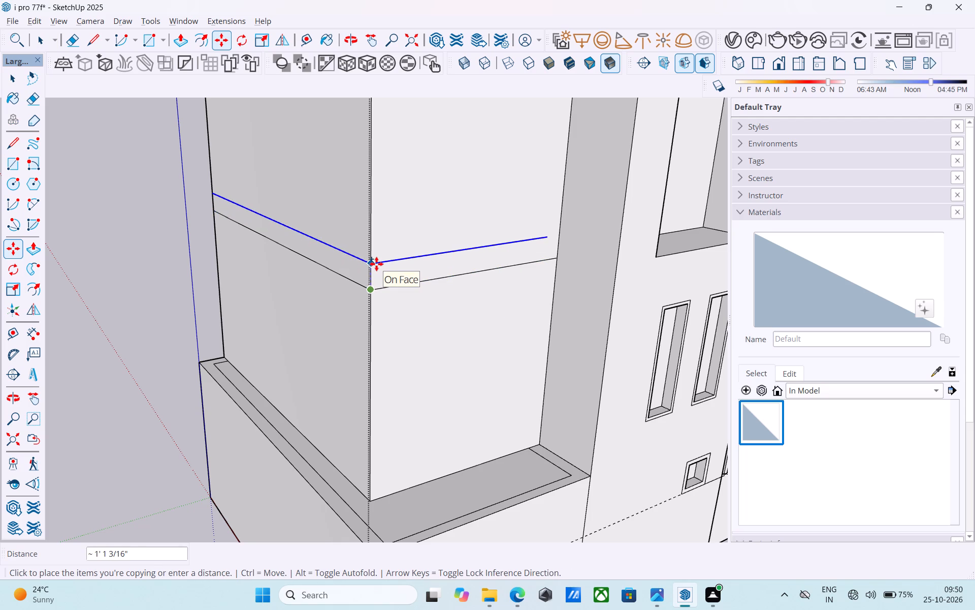
text(1')
key(Return)
Draw a short line extending the upper front line across the wall to meet the adjoining taller wall.
scroll(376, 261, down, 5)
shift+middle_drag(376, 261, 366, 283)
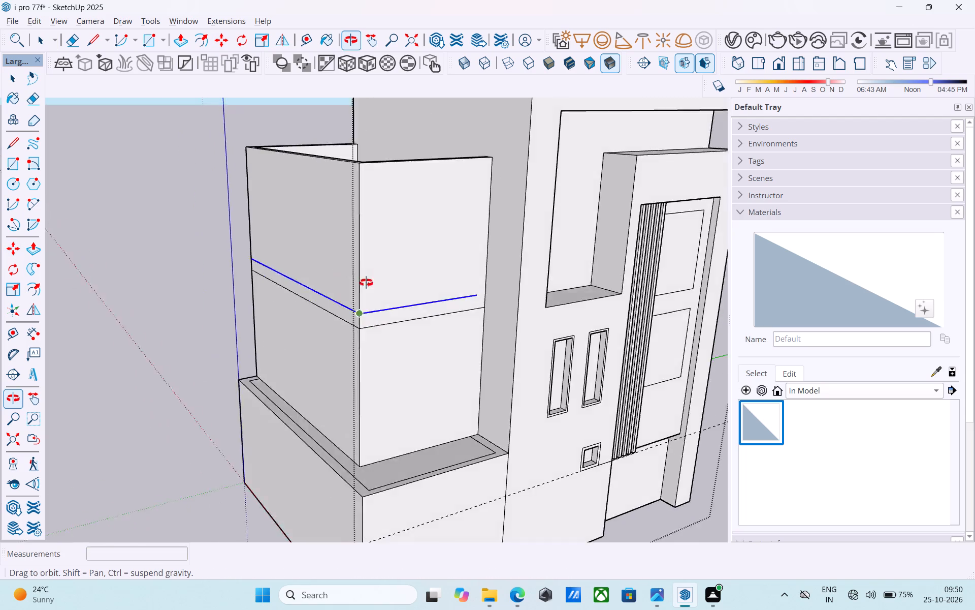
shift+middle_drag(366, 283, 364, 311)
scroll(442, 308, up, 5)
key(l)
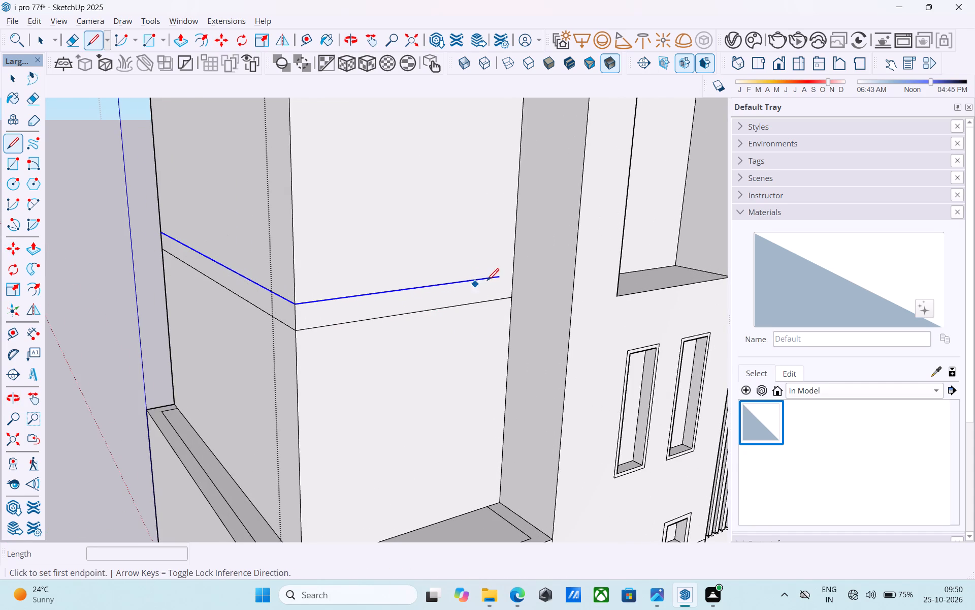
click(495, 278)
click(514, 274)
key(space)
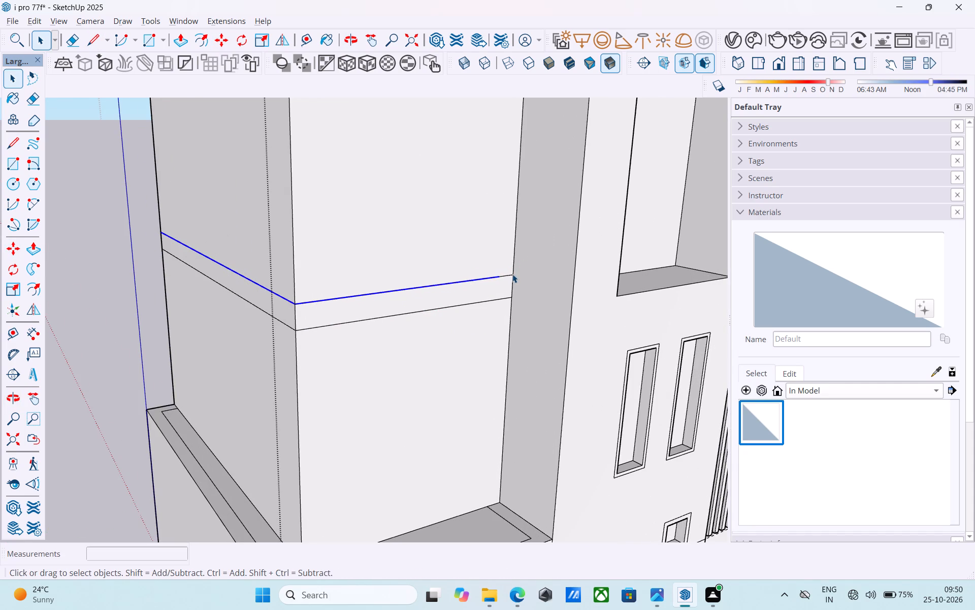
Offset the outline of the lower block's upper front wall panel inward by 2'.
scroll(512, 274, down, 11)
middle_drag(511, 274, 488, 274)
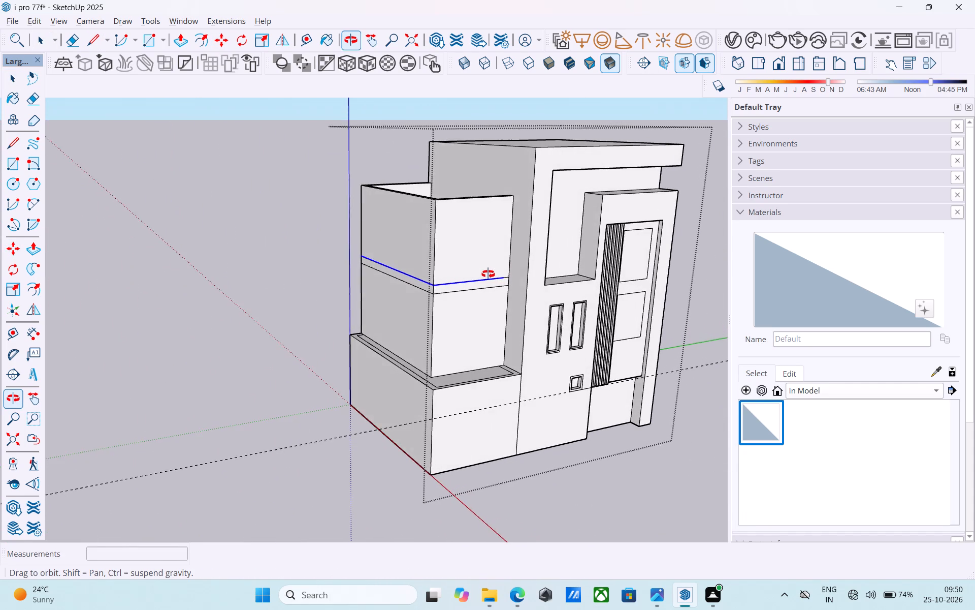
middle_drag(488, 274, 495, 278)
click(492, 262)
scroll(492, 261, up, 3)
key(f)
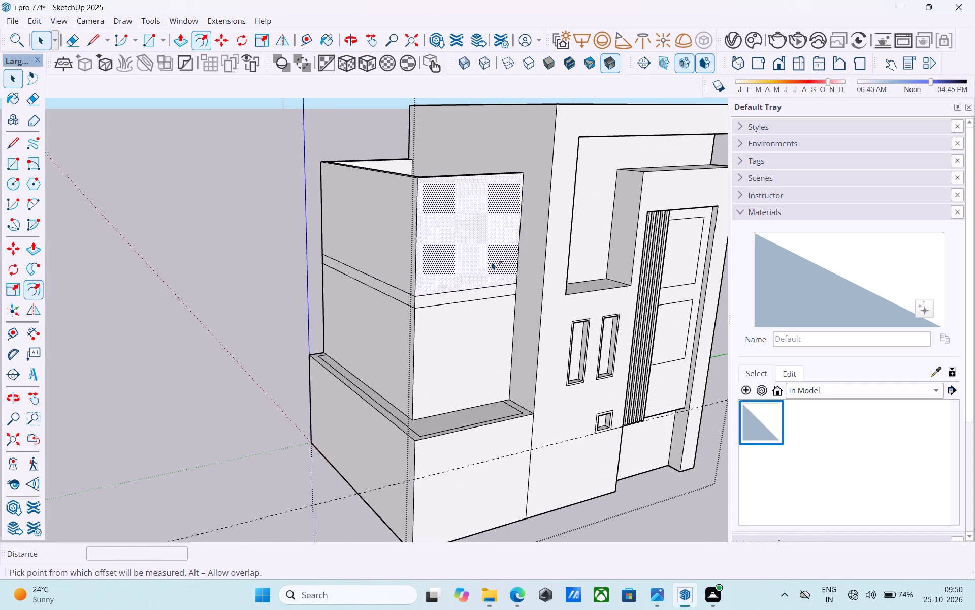
click(492, 261)
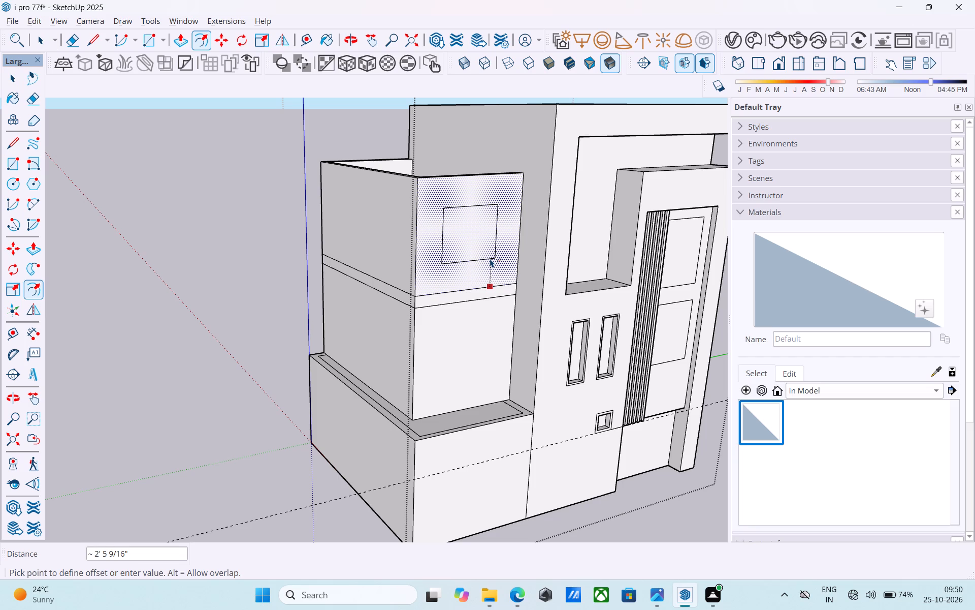
text(1')
key(Return)
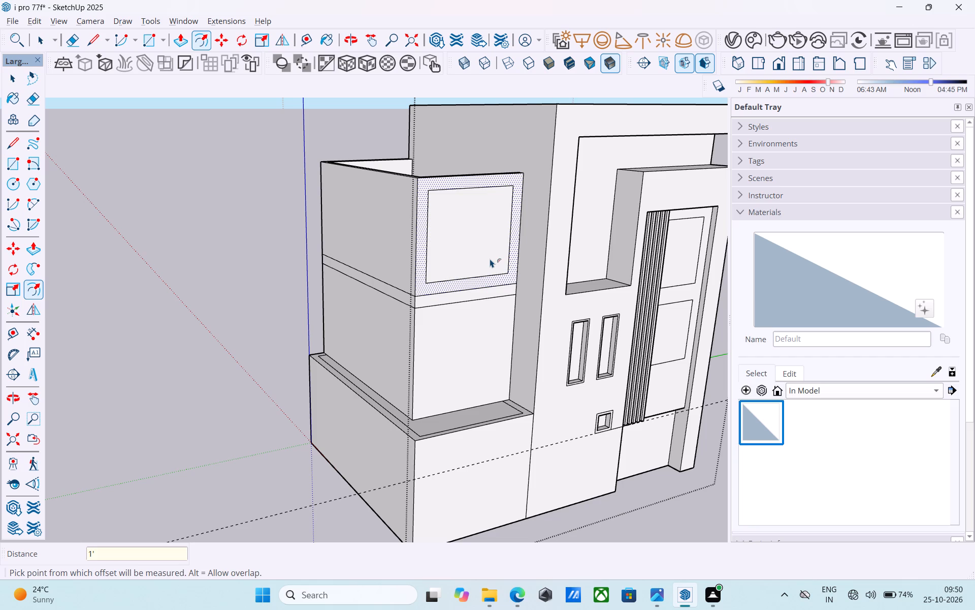
text(2')
key(Return)
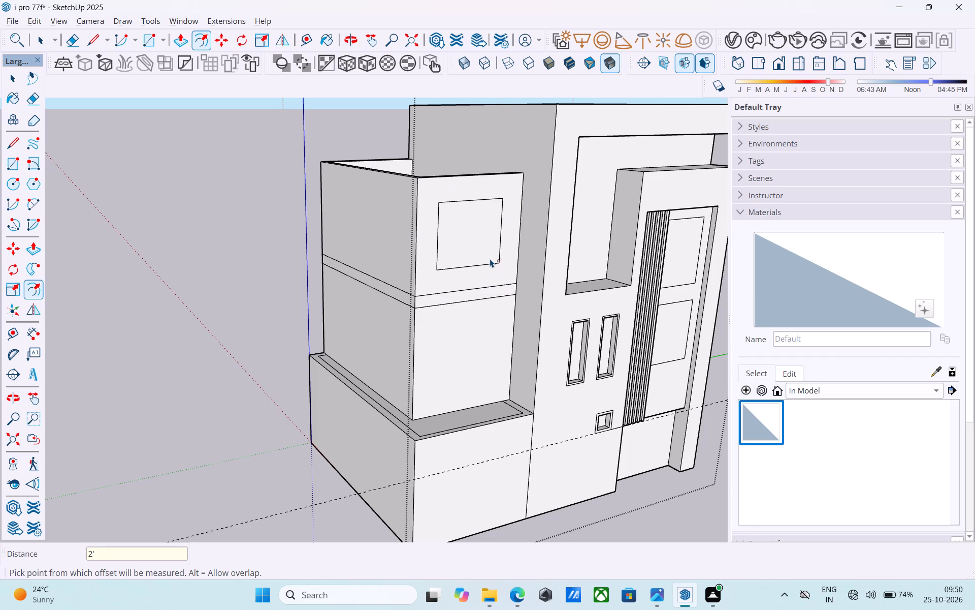
key(space)
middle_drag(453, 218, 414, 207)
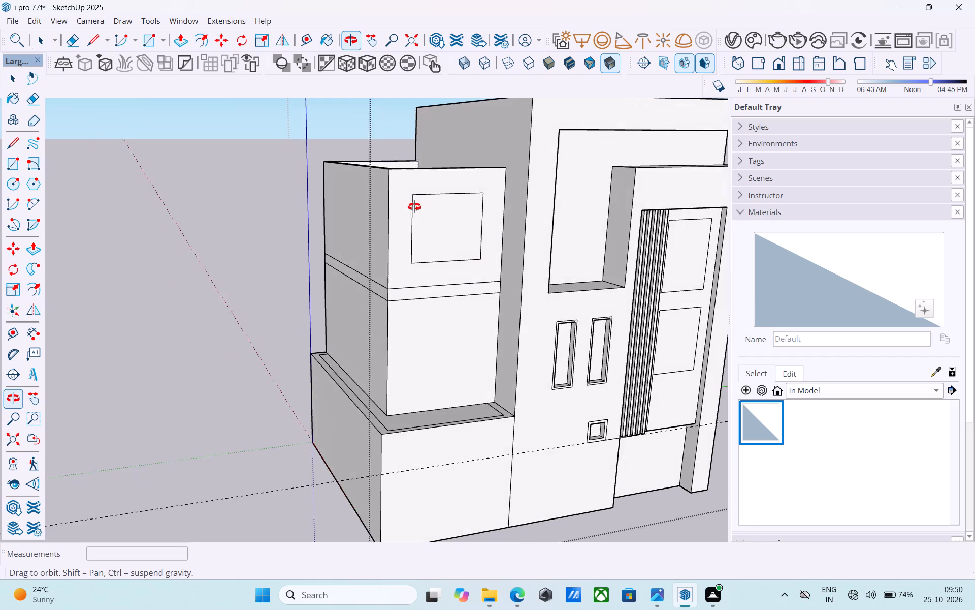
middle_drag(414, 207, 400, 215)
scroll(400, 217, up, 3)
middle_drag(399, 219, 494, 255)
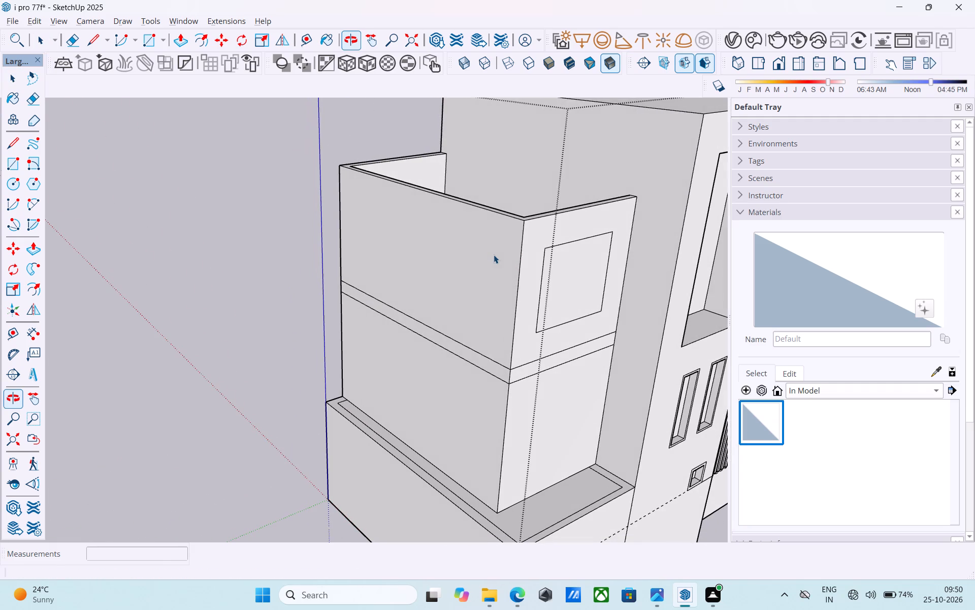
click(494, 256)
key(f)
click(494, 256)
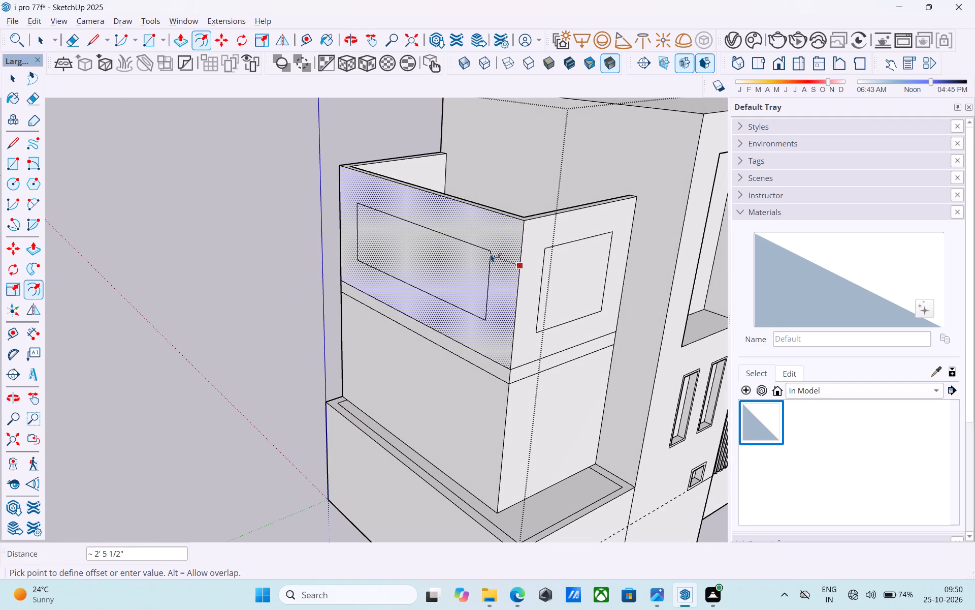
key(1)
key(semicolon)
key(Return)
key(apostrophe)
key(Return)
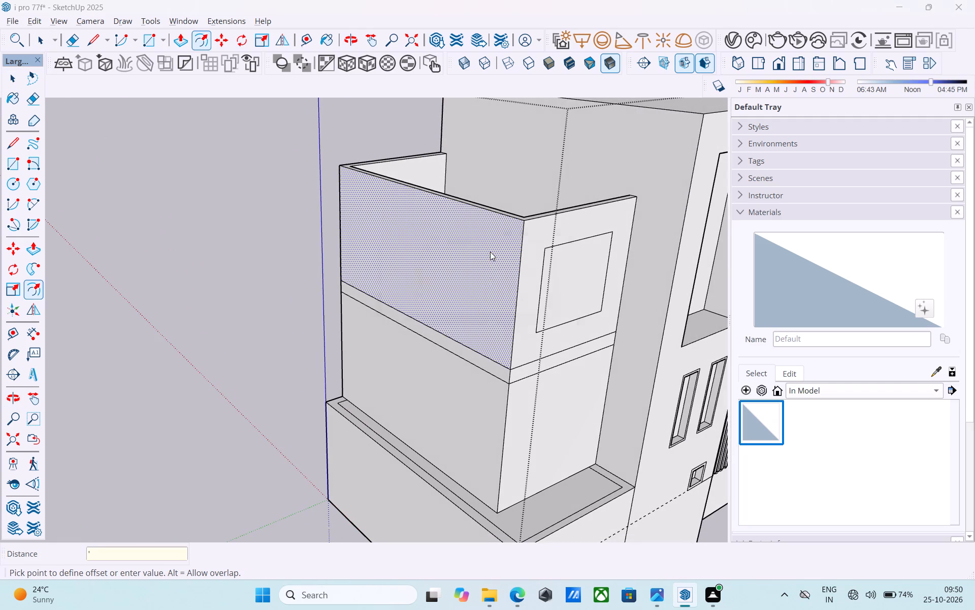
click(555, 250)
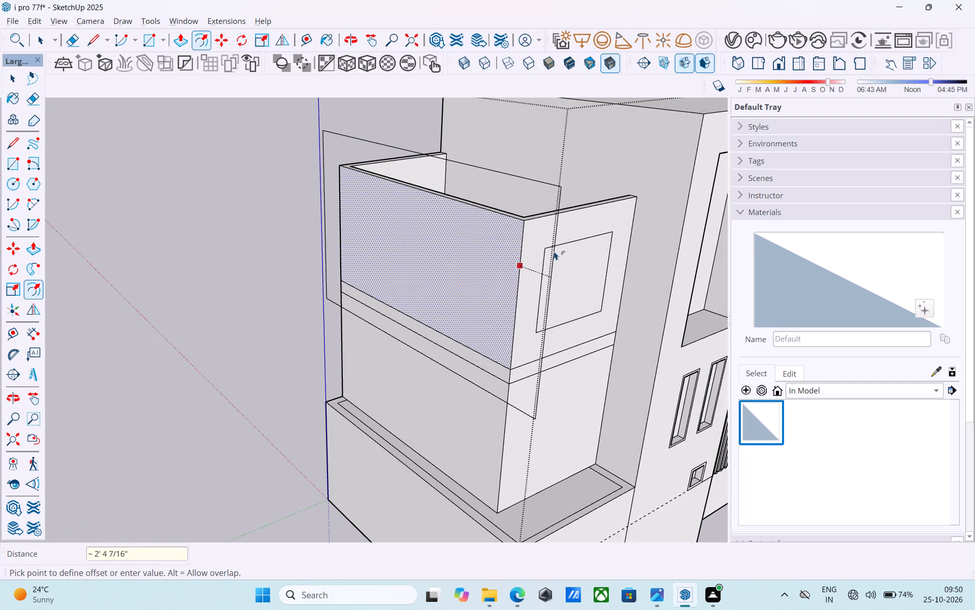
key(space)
Offset the outline of the side wall's upper panel inward by 1'.
click(491, 271)
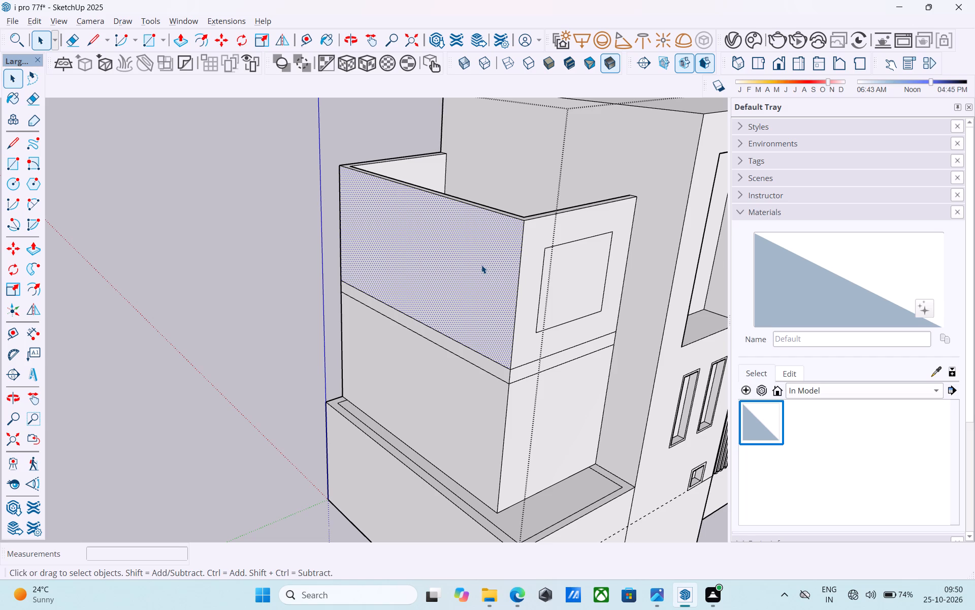
key(f)
click(481, 265)
key(1)
key(apostrophe)
key(Return)
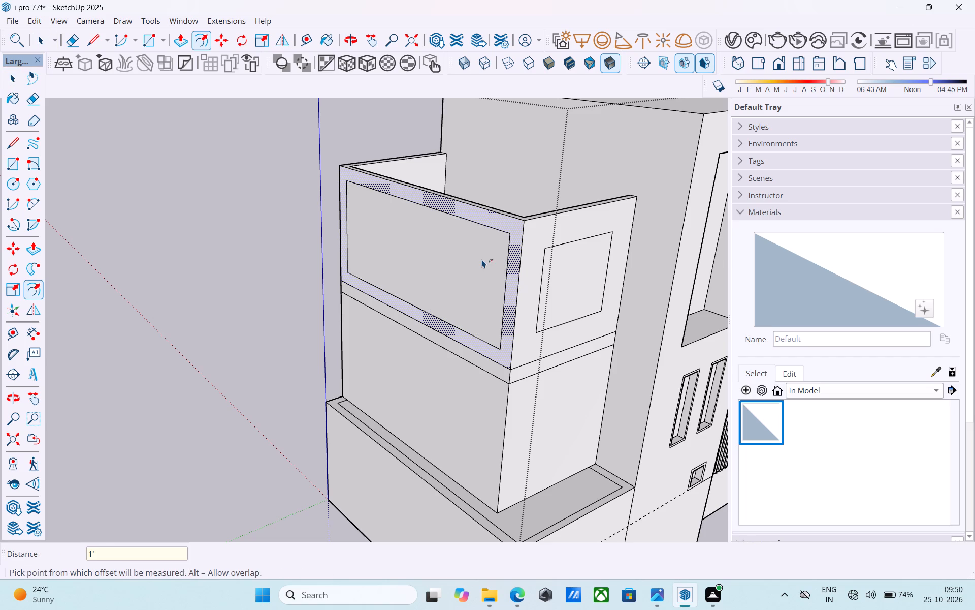
key(space)
Erase the top, bottom and front-corner edges of the inset outline on the side wall's upper panel.
middle_drag(482, 259, 613, 229)
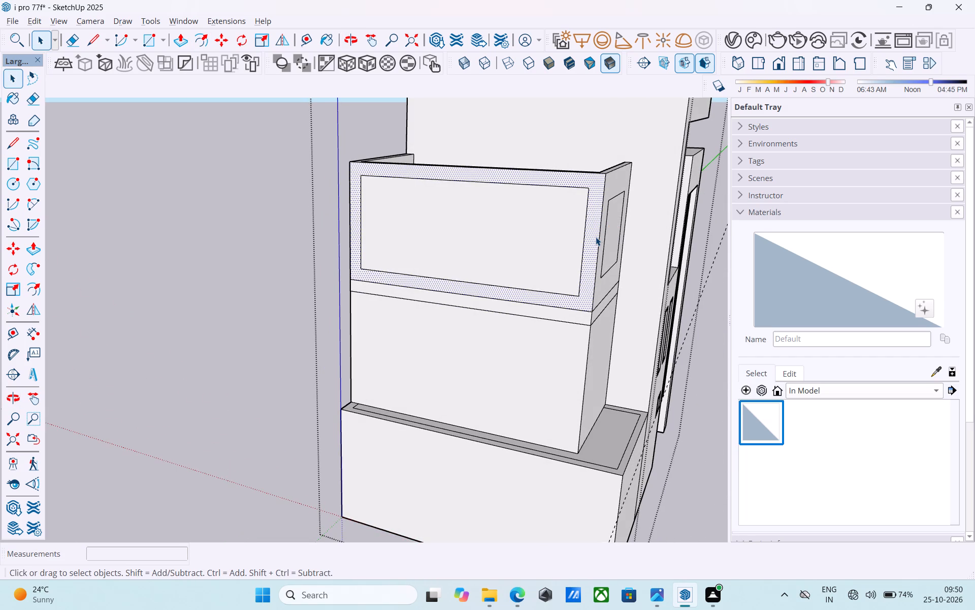
middle_drag(593, 238, 575, 257)
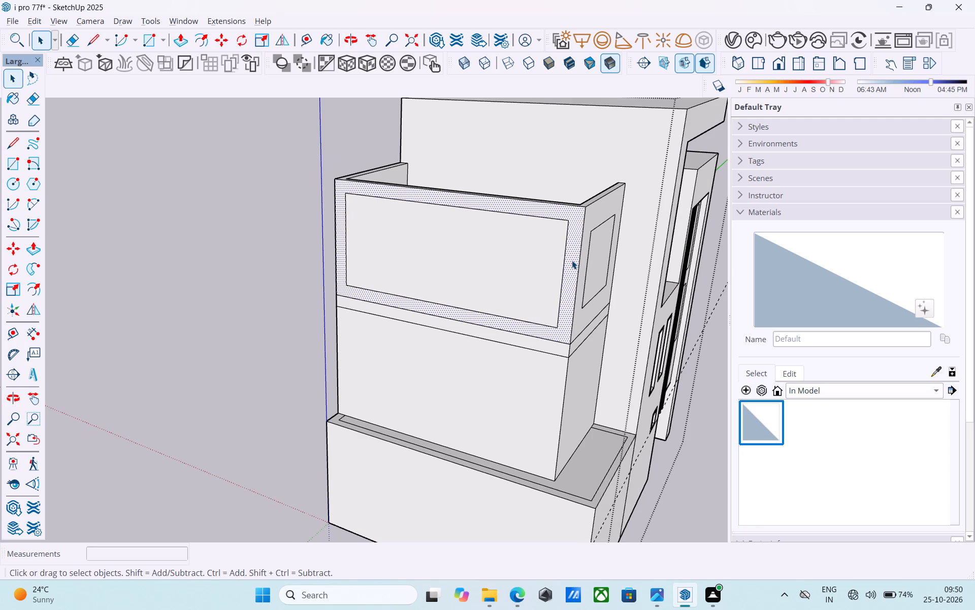
scroll(572, 260, up, 1)
key(e)
drag(568, 261, 560, 260)
drag(552, 213, 555, 220)
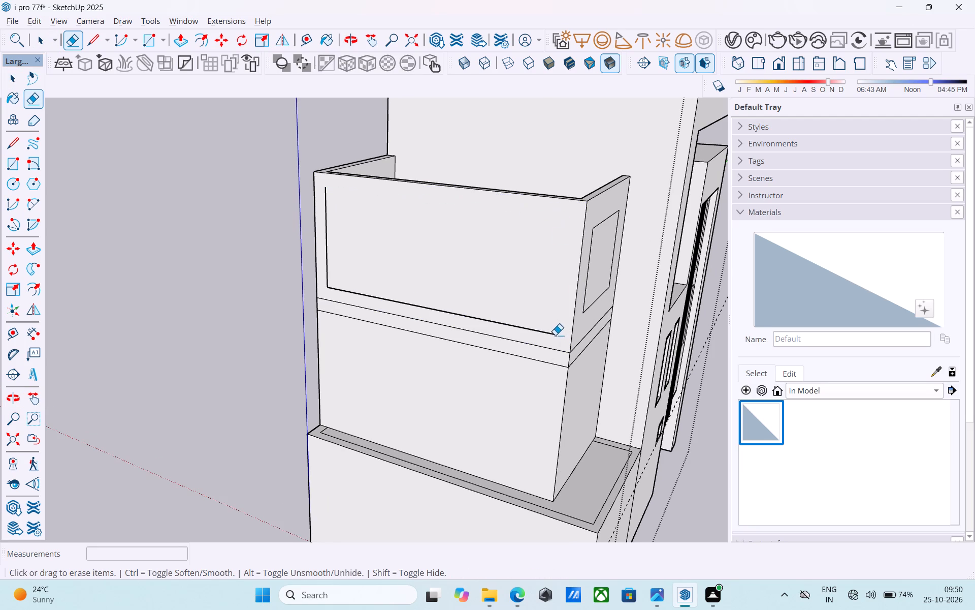
drag(554, 335, 545, 328)
Copy the upper panel's vertical front-corner edge 2' along the side wall towards the back.
scroll(542, 337, down, 3)
middle_drag(536, 335, 451, 329)
key(space)
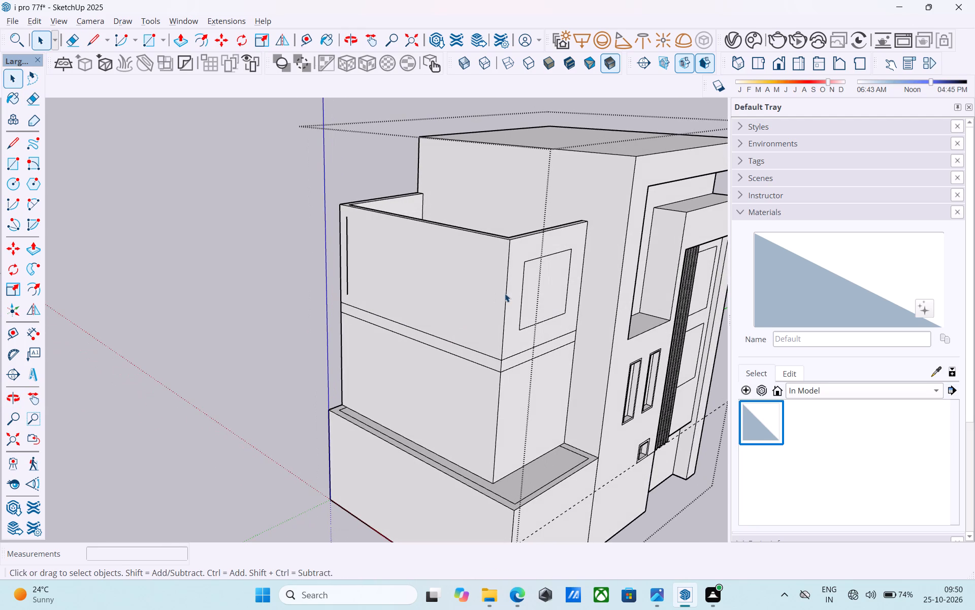
click(505, 293)
click(505, 293)
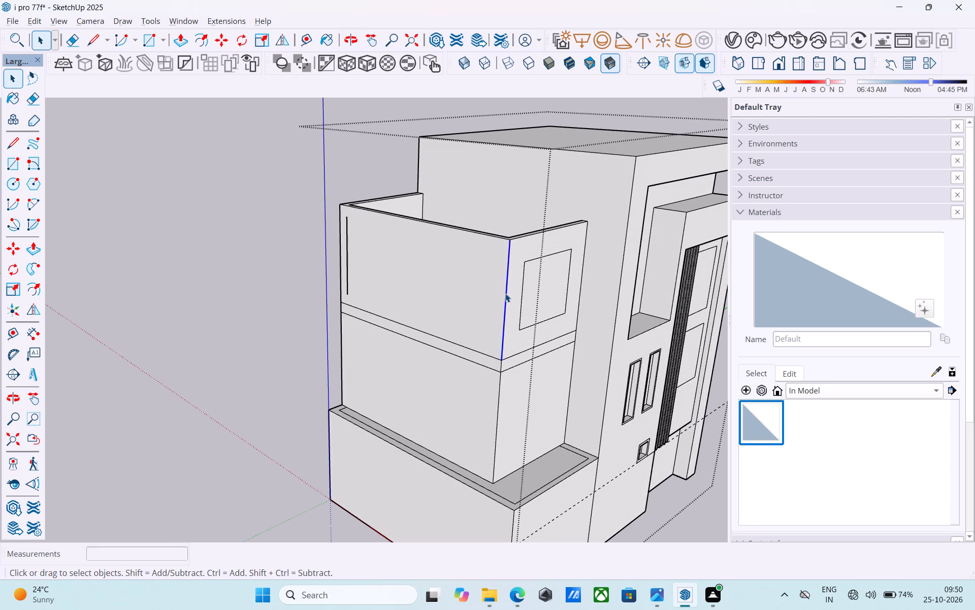
key(m)
middle_drag(510, 253, 509, 279)
scroll(508, 276, up, 5)
scroll(509, 263, down, 1)
scroll(509, 263, up, 1)
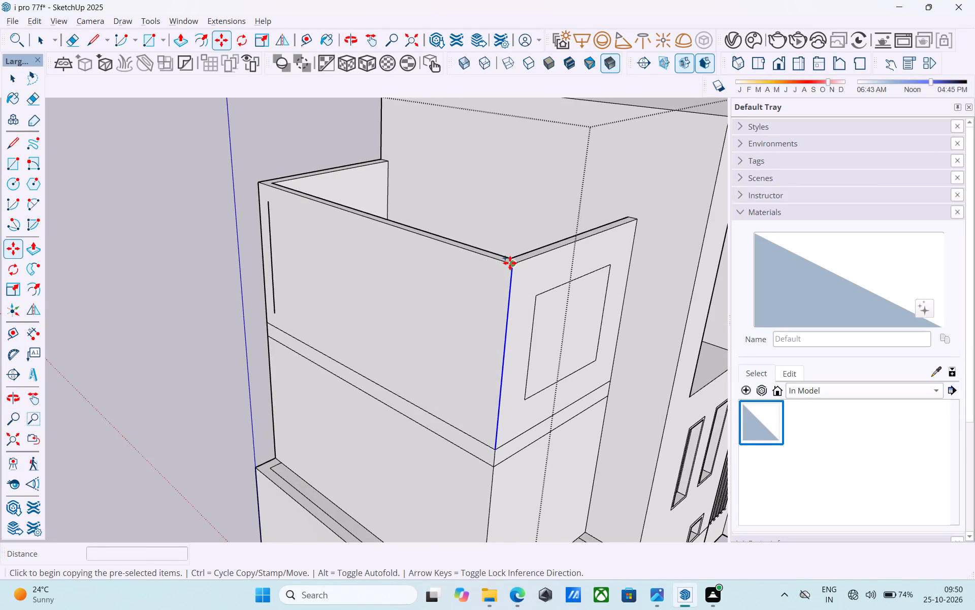
click(510, 263)
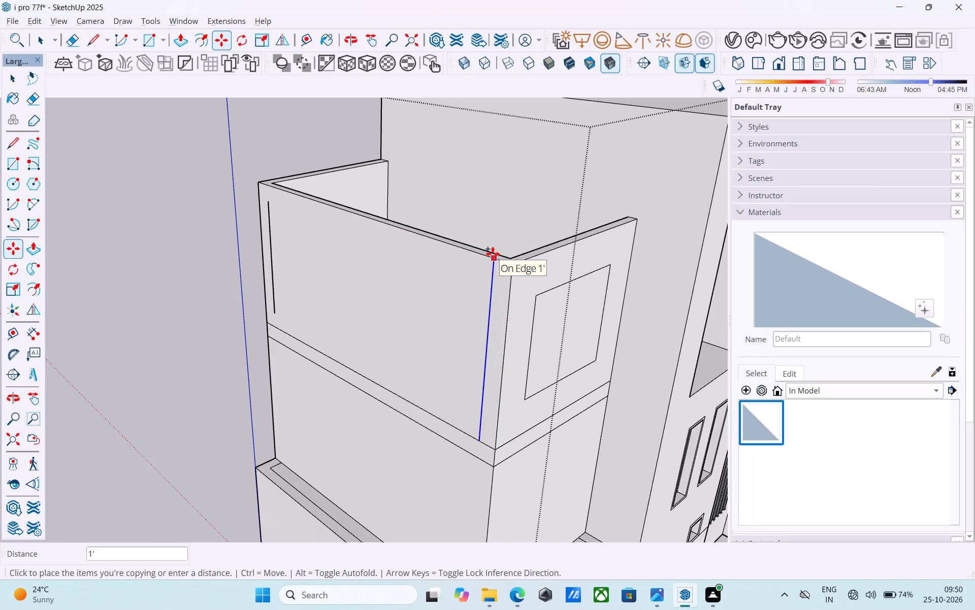
text(2')
key(Return)
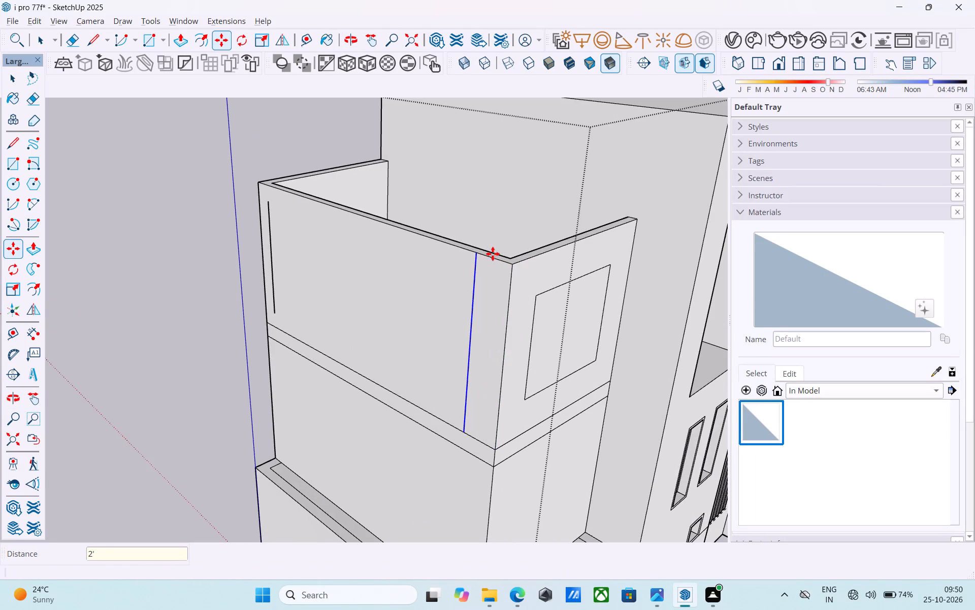
Draw an 11' vertical line from the copied edge's lower end down to the ledge at the side wall's base.
scroll(473, 225, down, 9)
scroll(460, 321, up, 7)
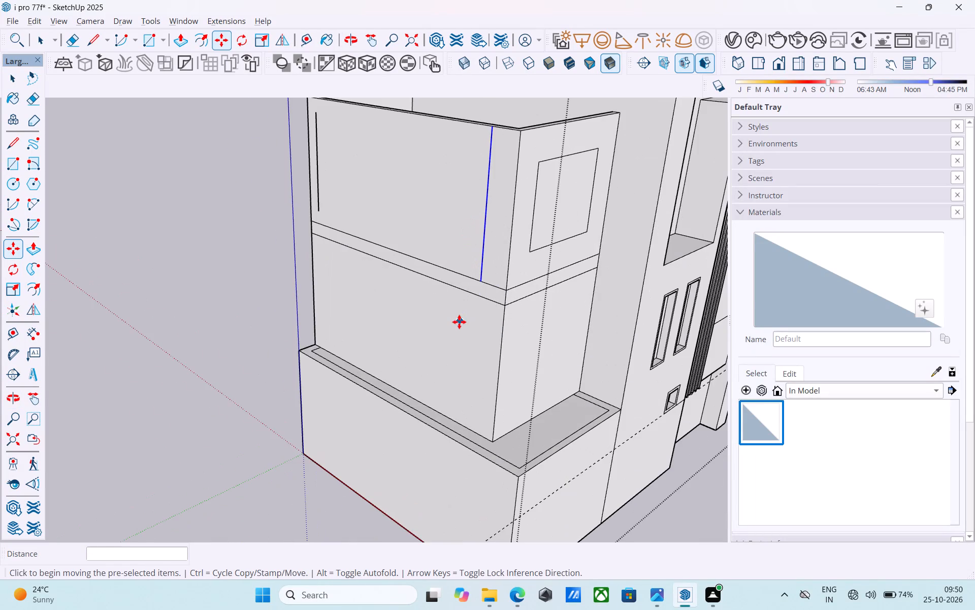
scroll(463, 310, up, 1)
key(l)
click(485, 274)
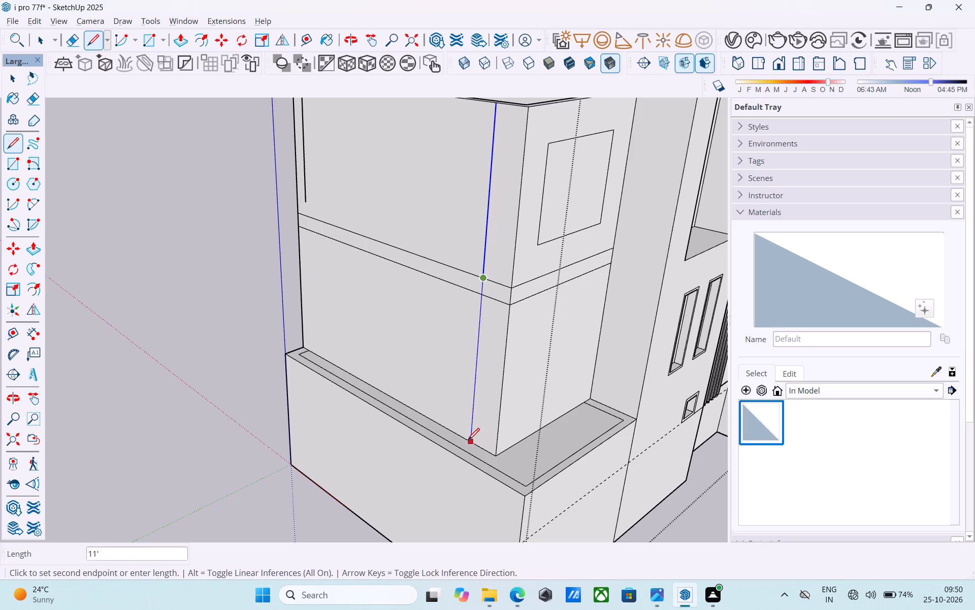
click(468, 443)
Erase the horizontal band lines across the side wall on both sides of the new vertical line.
key(e)
drag(499, 290, 499, 294)
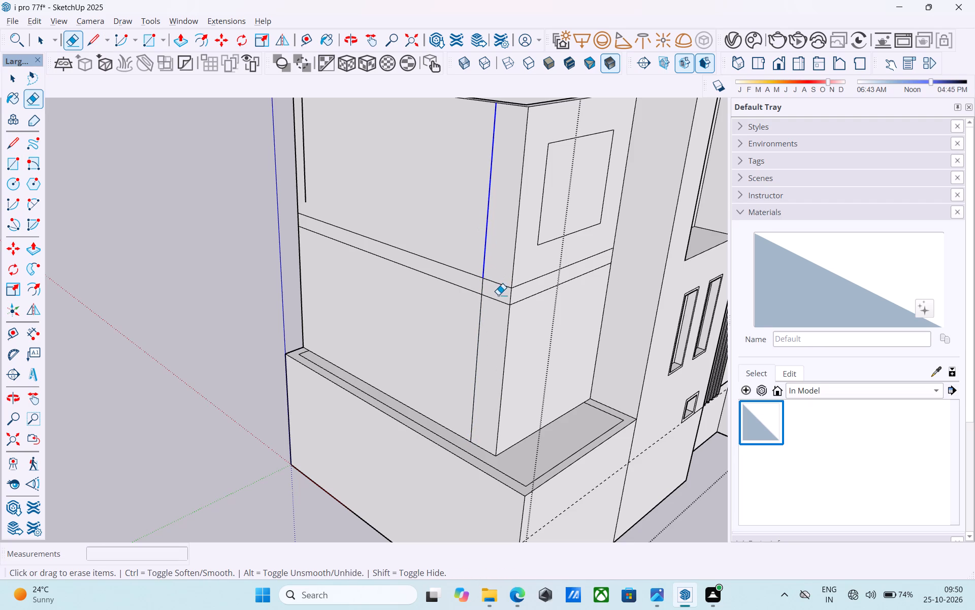
drag(498, 295, 496, 315)
drag(495, 283, 495, 290)
scroll(482, 327, down, 6)
middle_drag(479, 338, 470, 339)
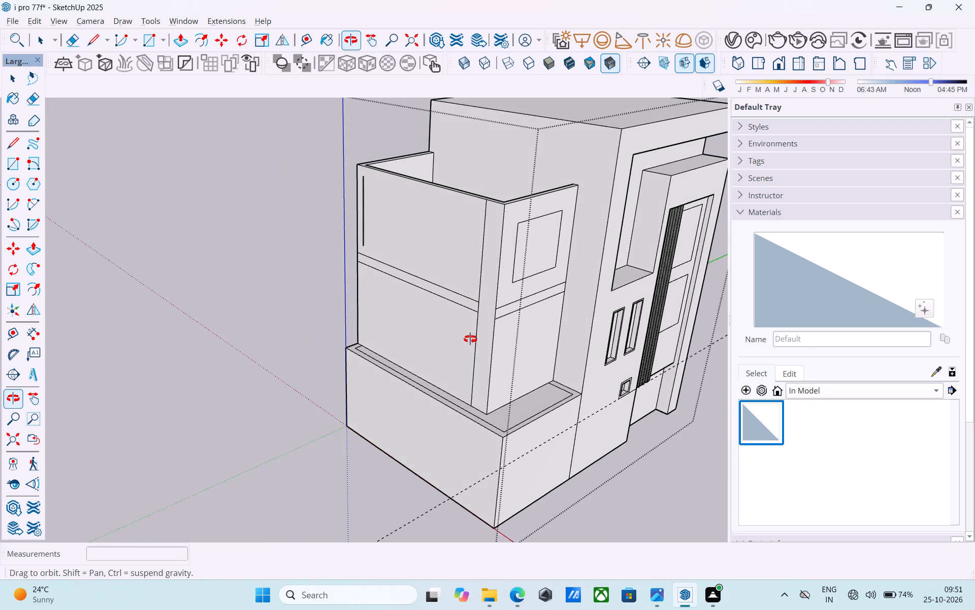
middle_drag(470, 339, 505, 340)
scroll(496, 301, up, 6)
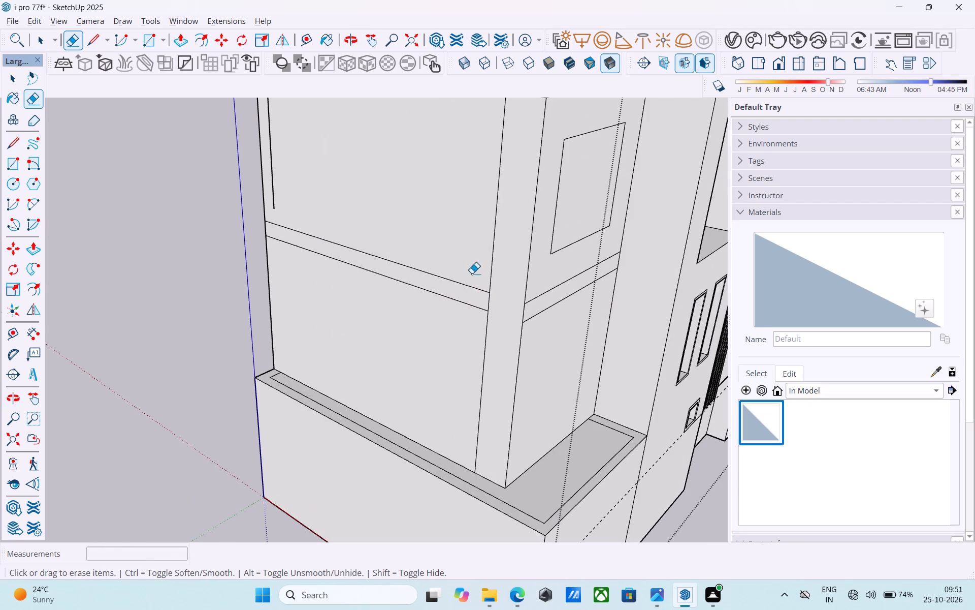
drag(472, 273, 469, 345)
Copy the side wall's full-height vertical line 6" further towards the back.
key(space)
scroll(467, 345, down, 5)
click(477, 337)
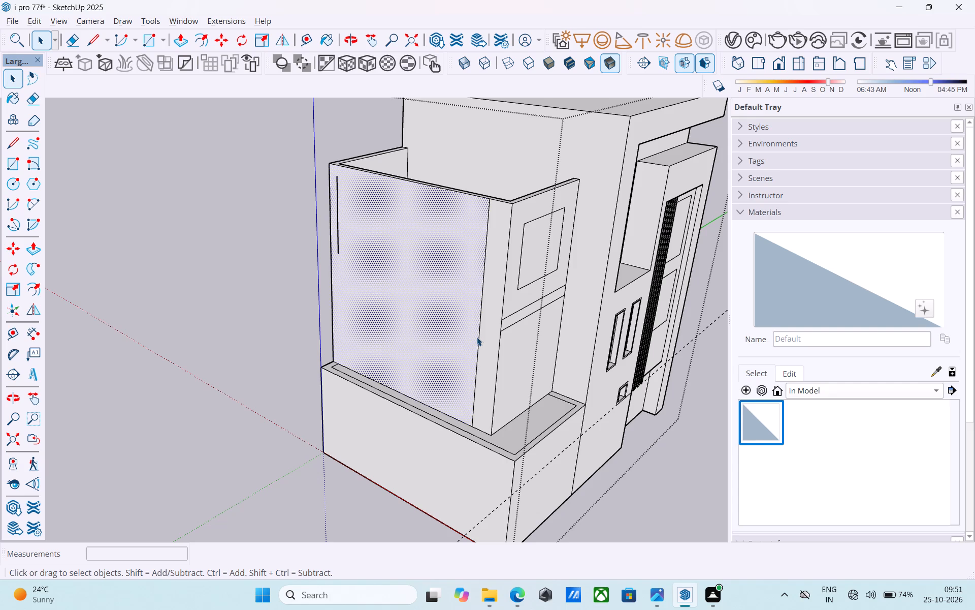
click(478, 339)
key(m)
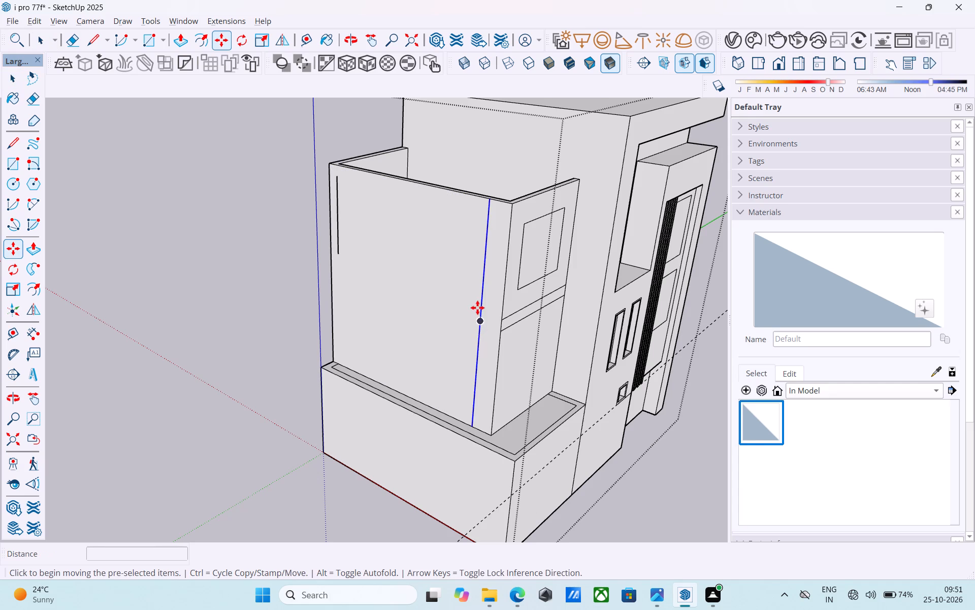
click(491, 203)
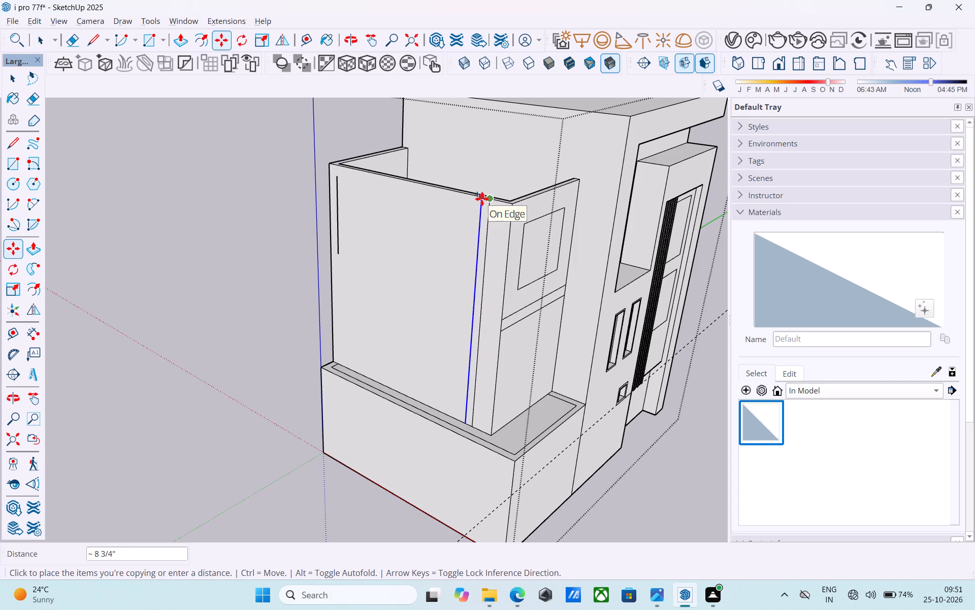
text(6")
key(Return)
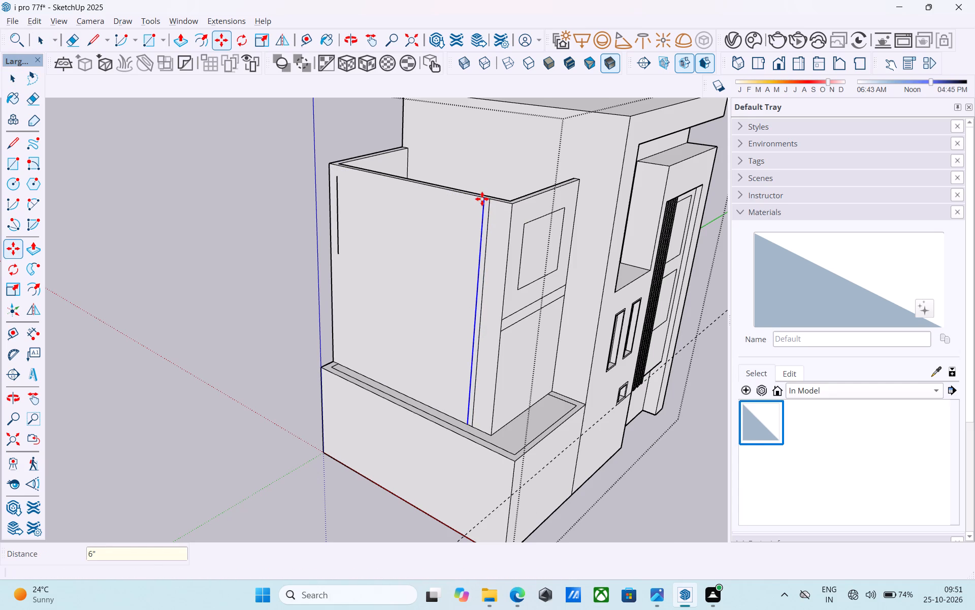
Erase the original vertical line on the side wall, between the 6" copy and the front corner.
scroll(482, 199, up, 15)
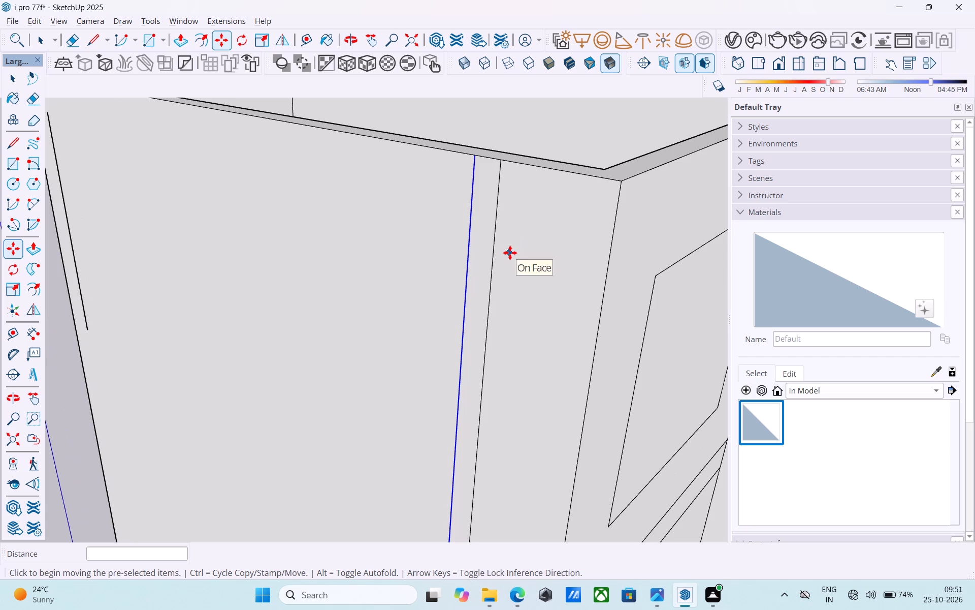
key(e)
drag(507, 253, 491, 252)
Draw a vertical line from the front window outline's upper corner nearest the side wall up to the wall's top edge.
scroll(422, 262, down, 14)
middle_drag(395, 267, 353, 268)
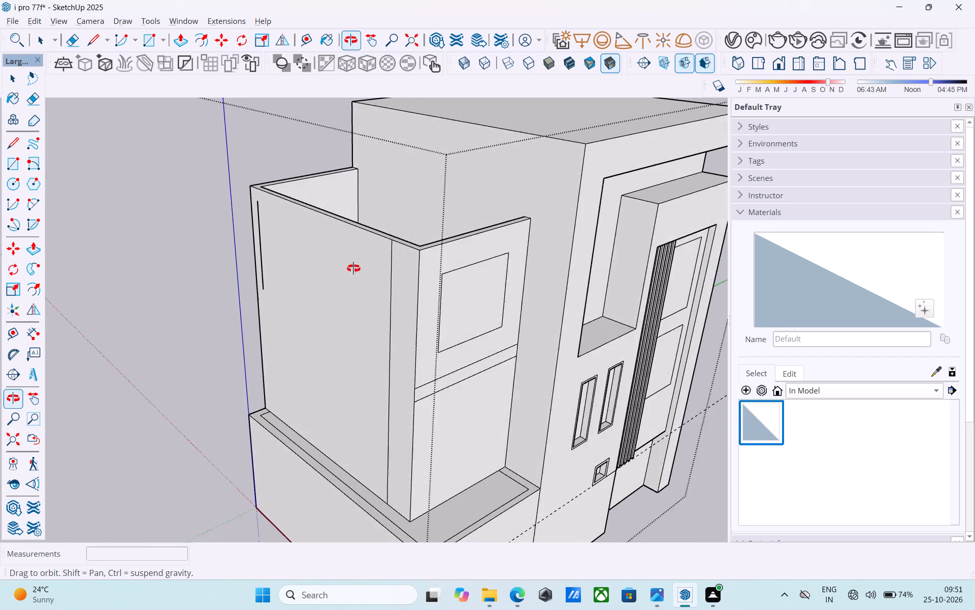
middle_drag(353, 268, 281, 268)
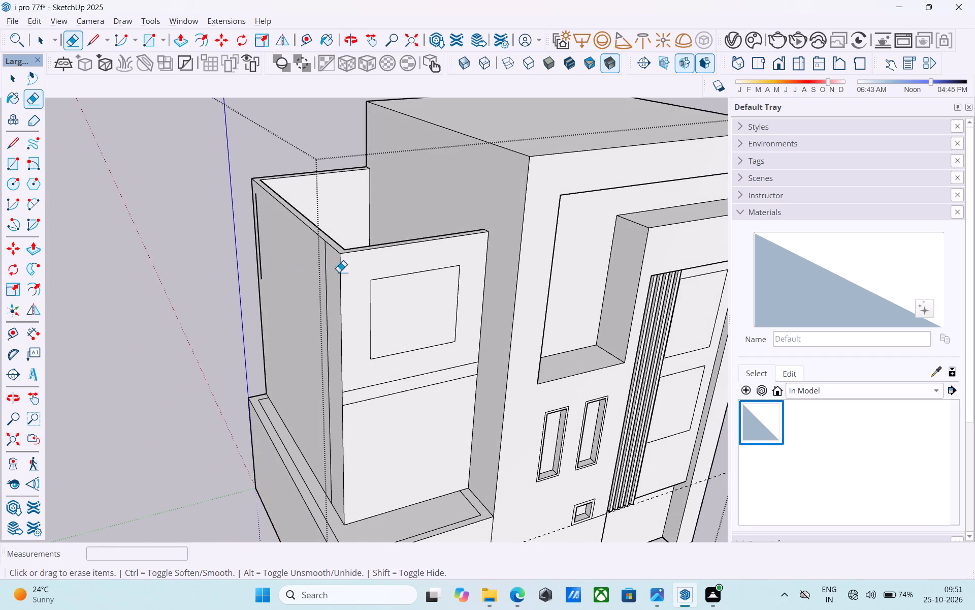
scroll(364, 288, up, 5)
key(space)
key(l)
click(374, 279)
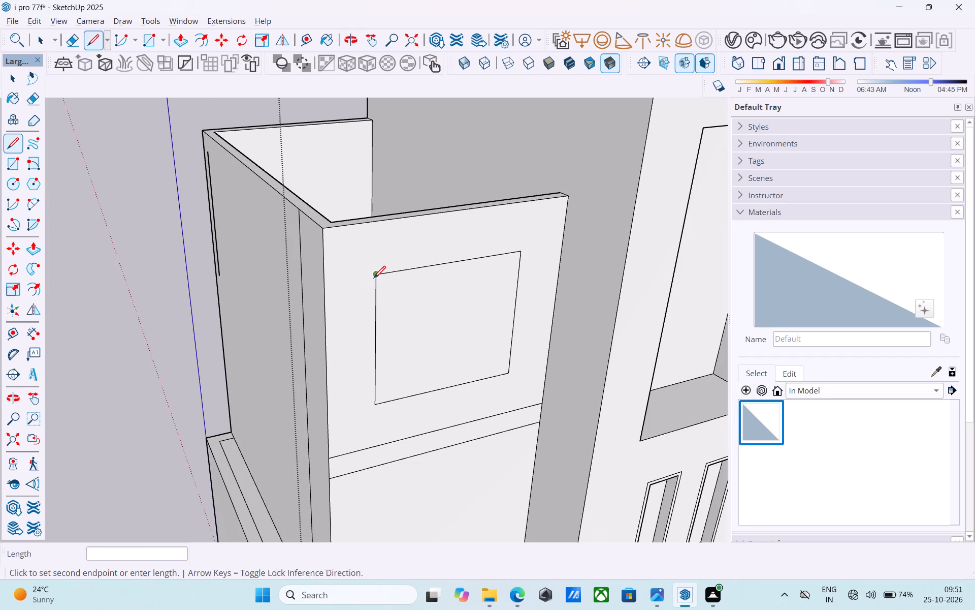
click(375, 224)
Draw the front wall's vertical dividing line full height, about 20' 6" from the top edge down to the wall's base.
click(377, 222)
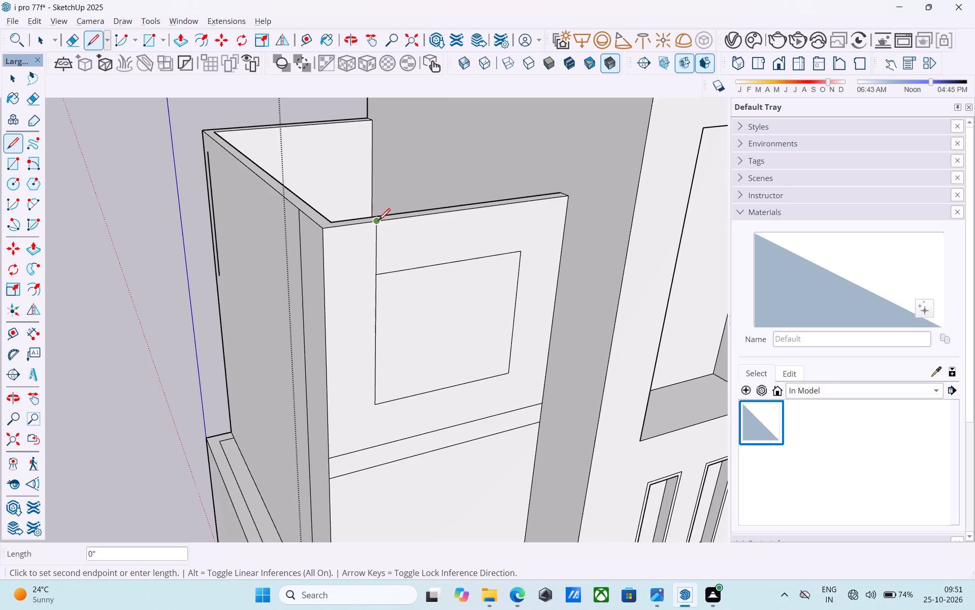
scroll(378, 213, down, 10)
scroll(409, 383, up, 9)
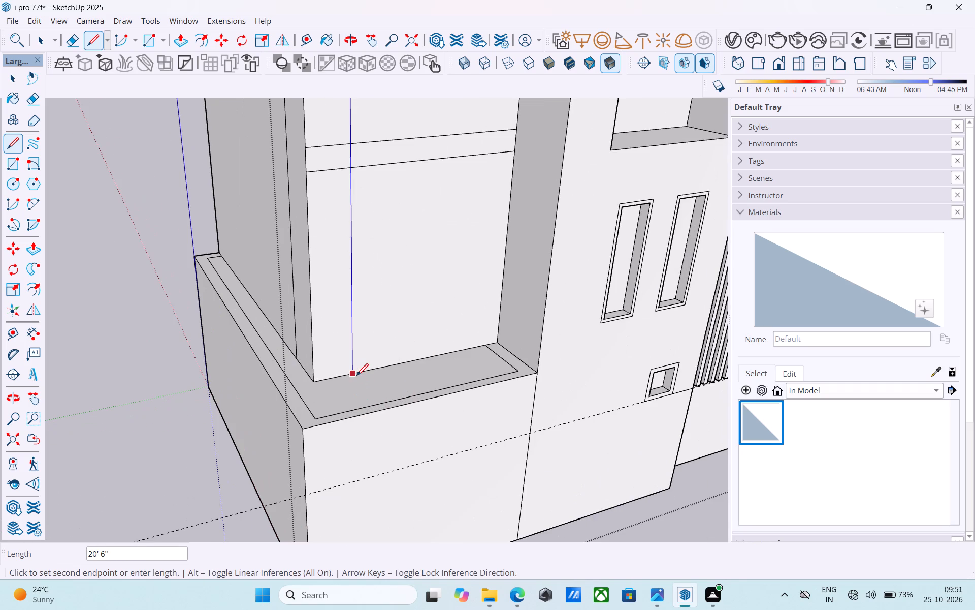
click(356, 377)
Erase the horizontal band lines on the front wall between the new vertical line and the side-wall corner.
key(e)
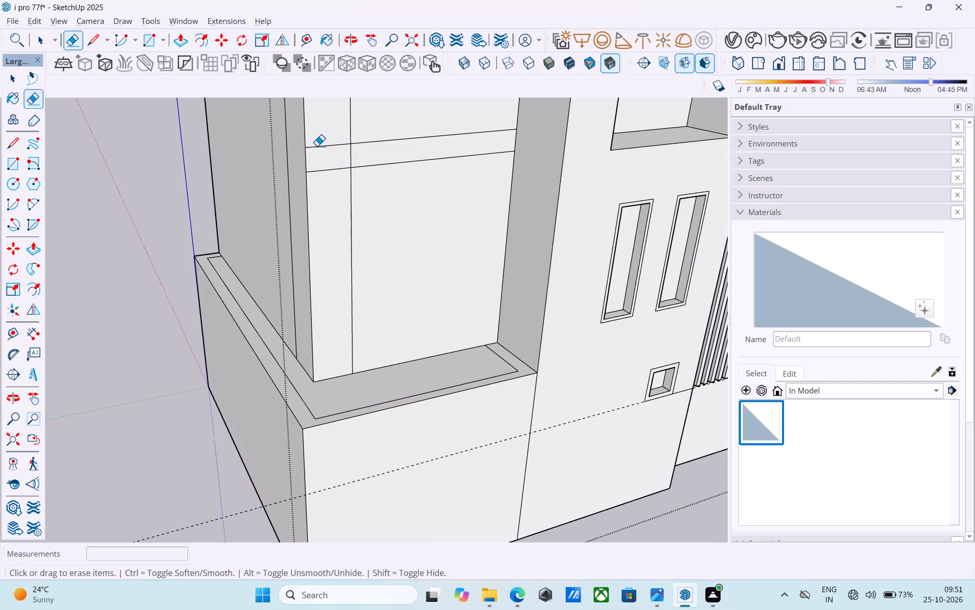
drag(319, 142, 334, 205)
Erase the remaining edges of the old window outline on the front wall's upper panel.
scroll(331, 222, down, 4)
shift+middle_drag(329, 234, 425, 286)
scroll(426, 285, down, 4)
middle_drag(425, 293, 418, 323)
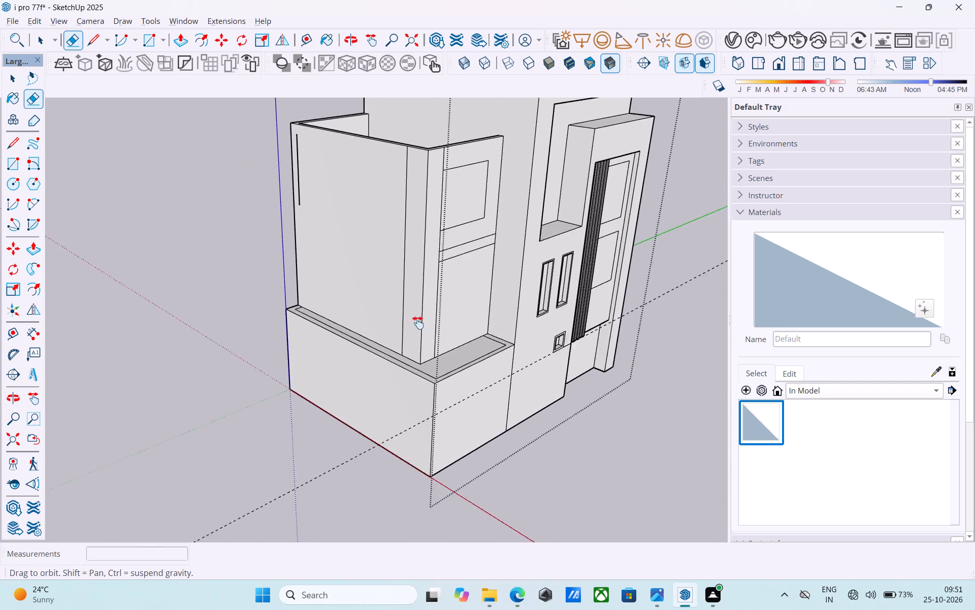
middle_drag(418, 323, 278, 353)
shift+middle_drag(343, 305, 314, 322)
scroll(400, 300, up, 4)
drag(398, 304, 404, 330)
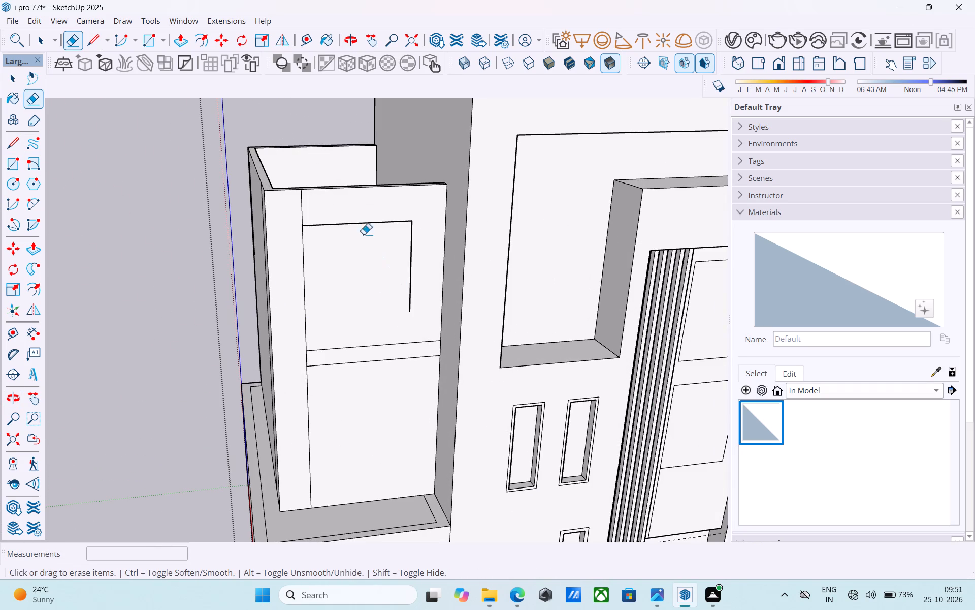
drag(356, 213, 367, 230)
drag(413, 242, 410, 261)
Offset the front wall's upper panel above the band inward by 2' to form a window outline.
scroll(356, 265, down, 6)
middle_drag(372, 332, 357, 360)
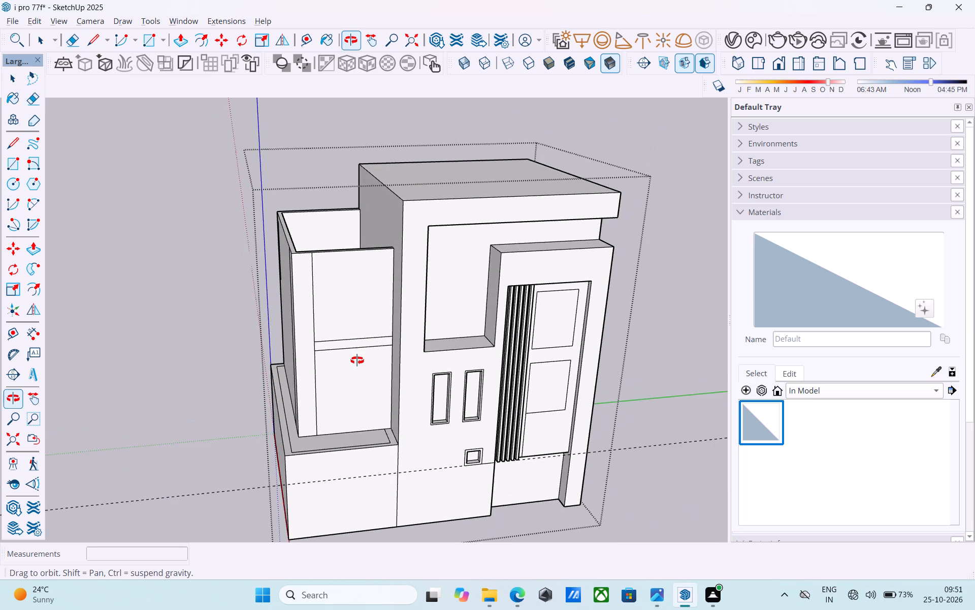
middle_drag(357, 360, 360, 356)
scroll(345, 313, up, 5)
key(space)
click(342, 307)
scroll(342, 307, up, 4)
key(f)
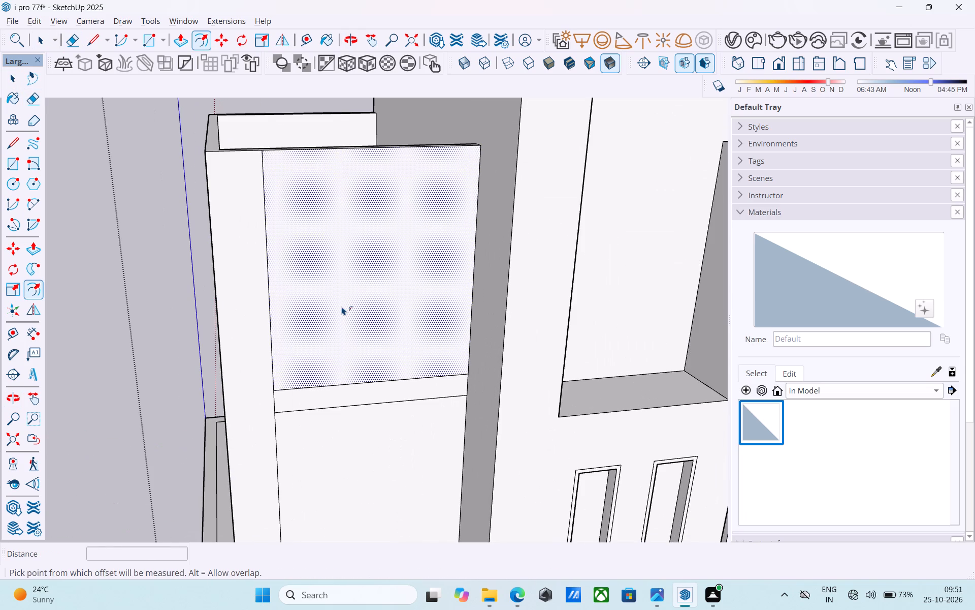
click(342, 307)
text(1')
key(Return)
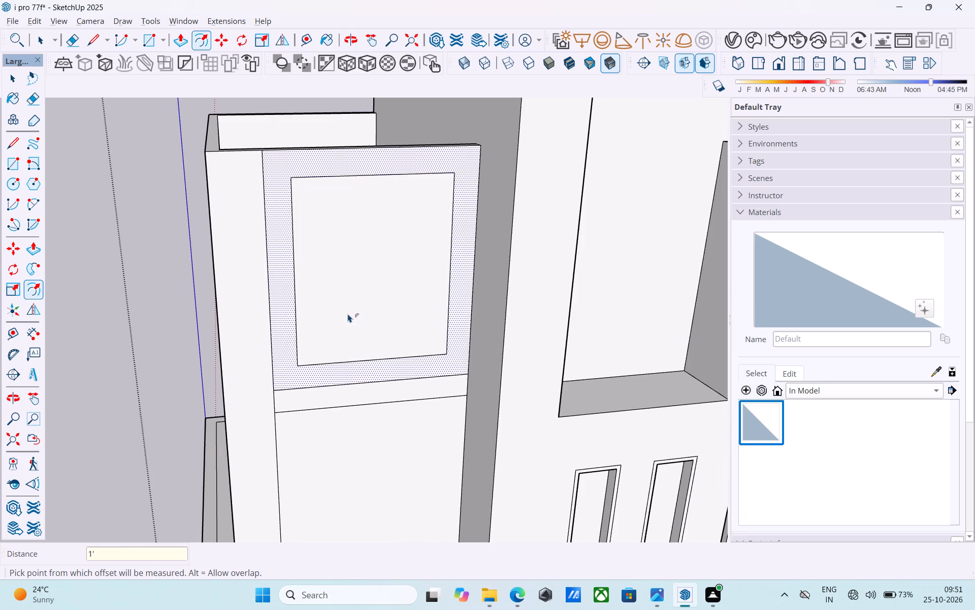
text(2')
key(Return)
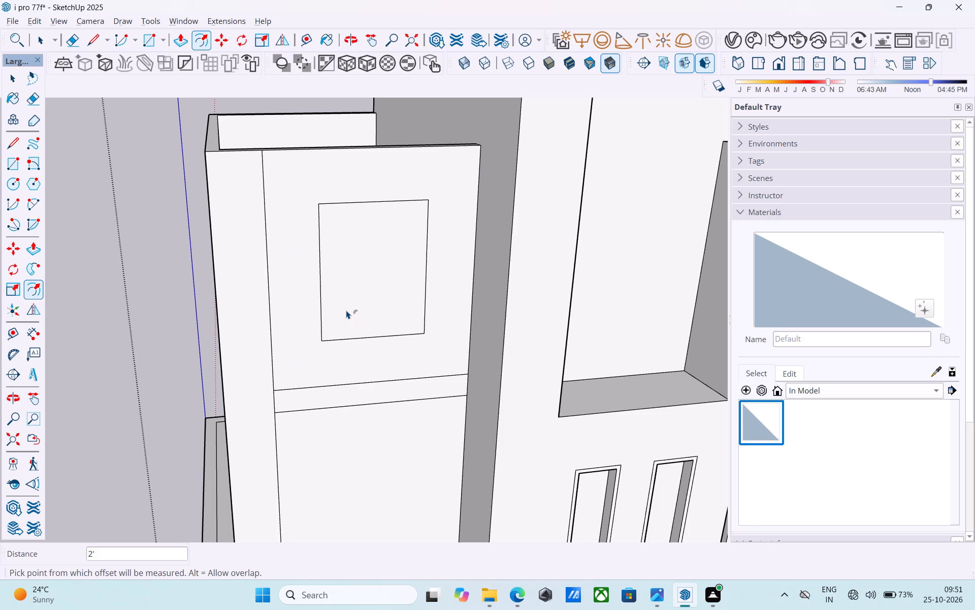
Erase the offset window outline and the upper horizontal band line on the front wall.
scroll(346, 310, down, 5)
middle_drag(340, 332, 355, 322)
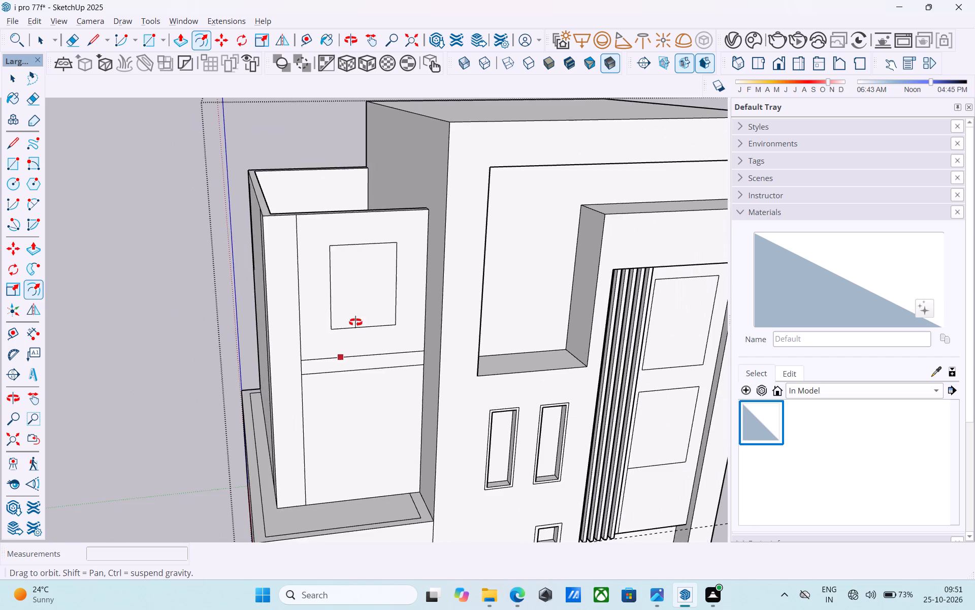
middle_drag(355, 322, 378, 276)
scroll(311, 308, down, 5)
middle_drag(313, 311, 387, 321)
scroll(413, 332, up, 5)
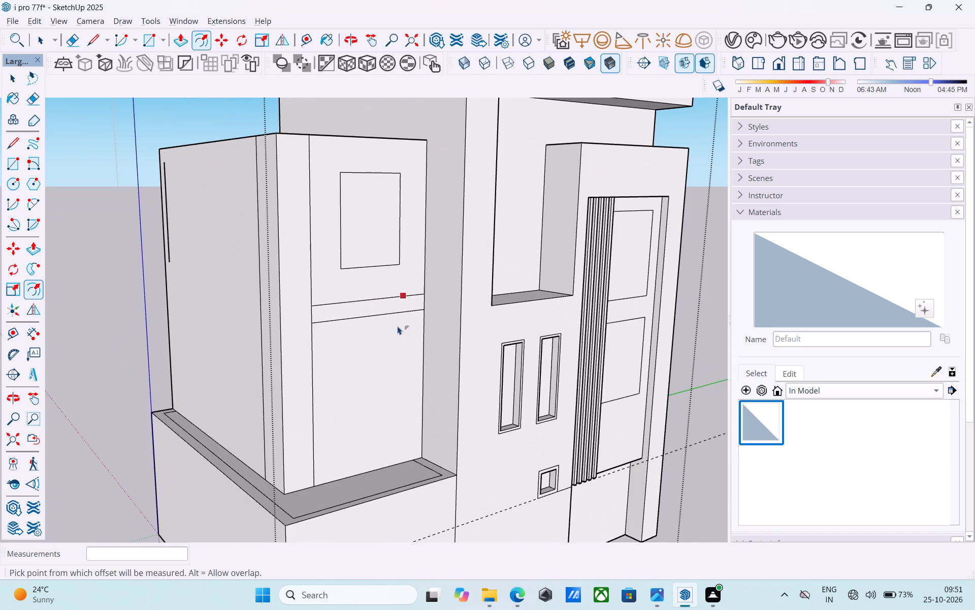
key(e)
drag(365, 266, 358, 291)
drag(357, 299, 357, 312)
drag(340, 264, 344, 251)
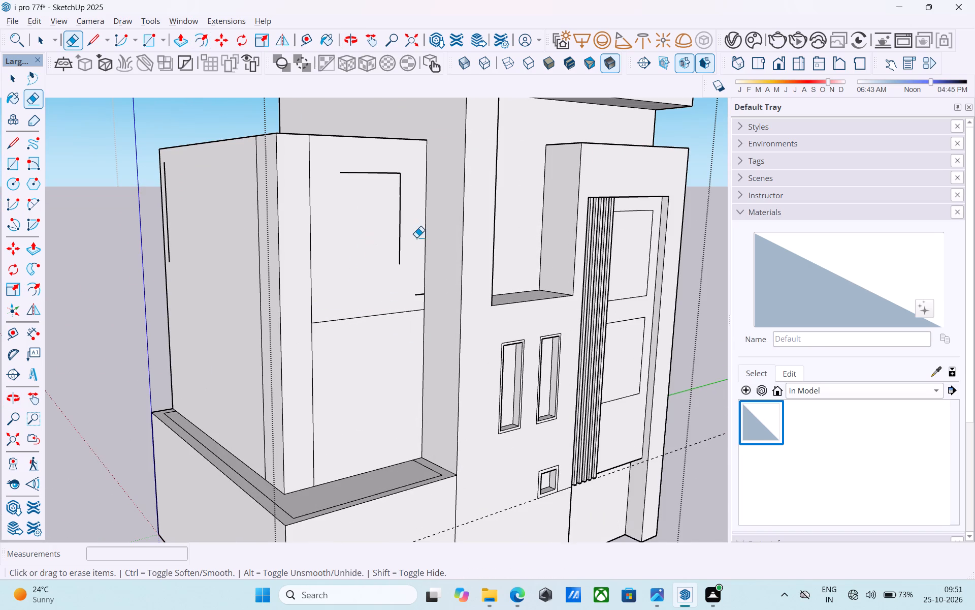
drag(417, 237, 364, 239)
drag(377, 160, 384, 215)
click(415, 292)
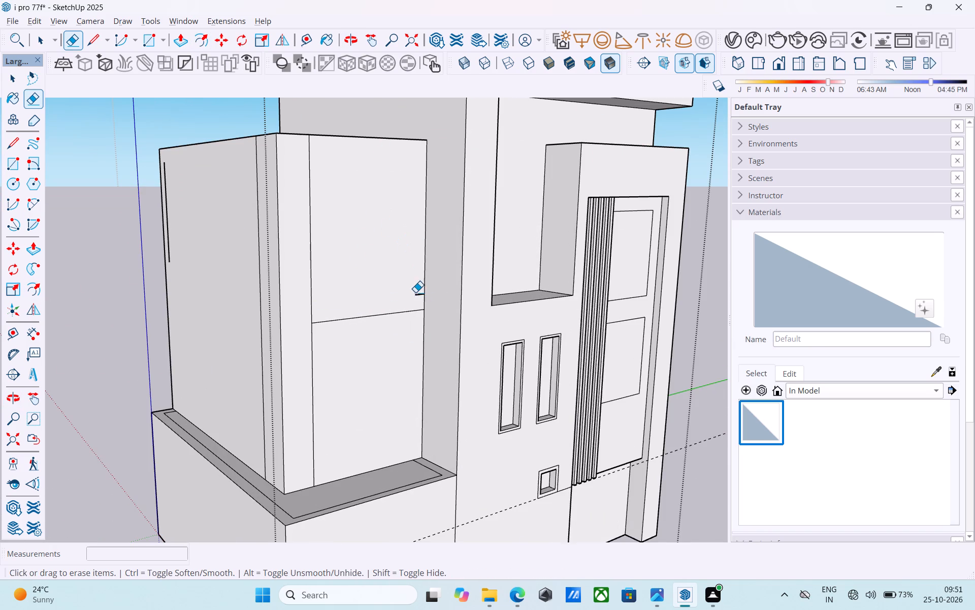
Offset the enlarged upper panel of the front wall inward by 2' to form a window outline.
key(space)
click(326, 291)
key(f)
click(327, 290)
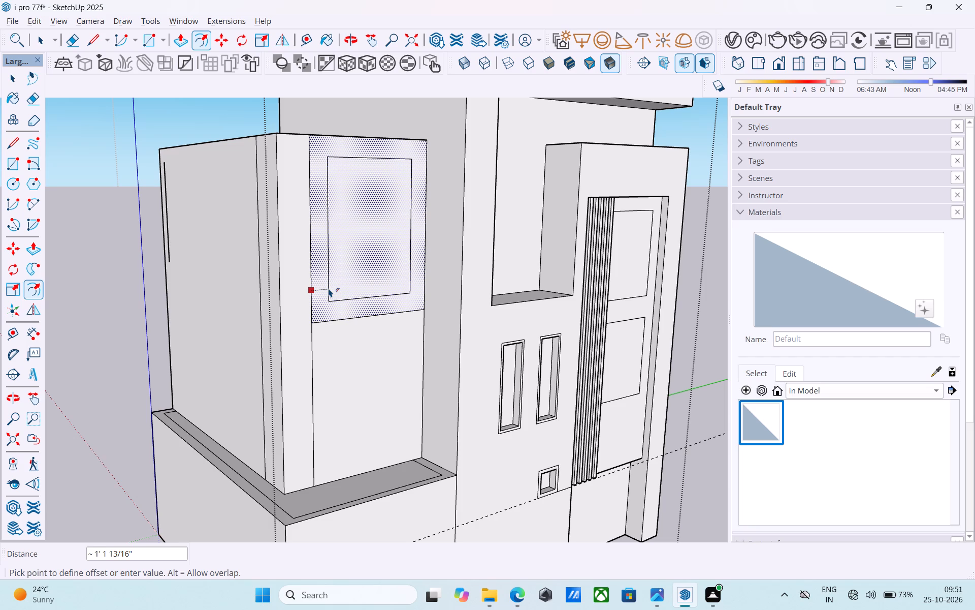
text(1')
key(Return)
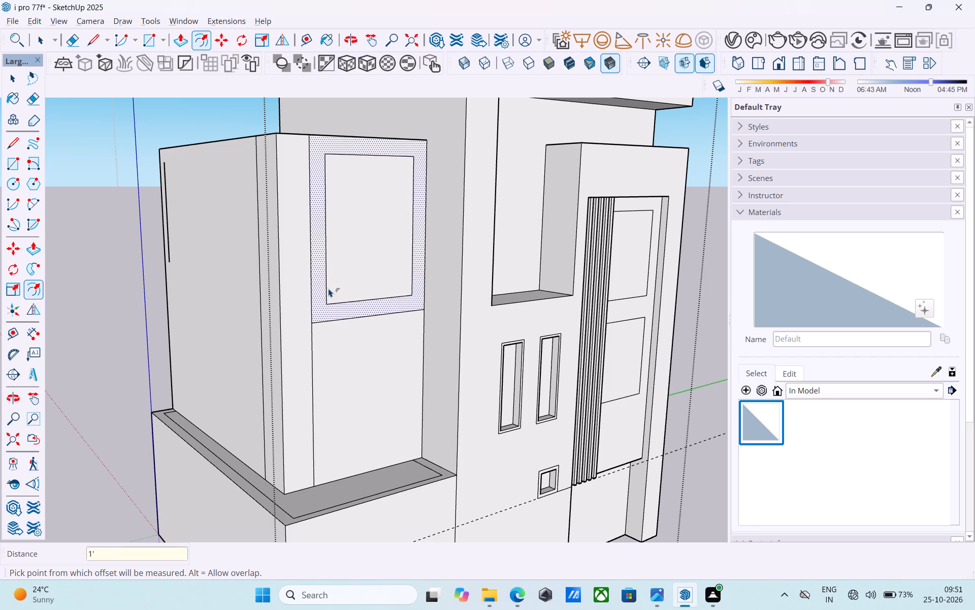
text(2')
key(Return)
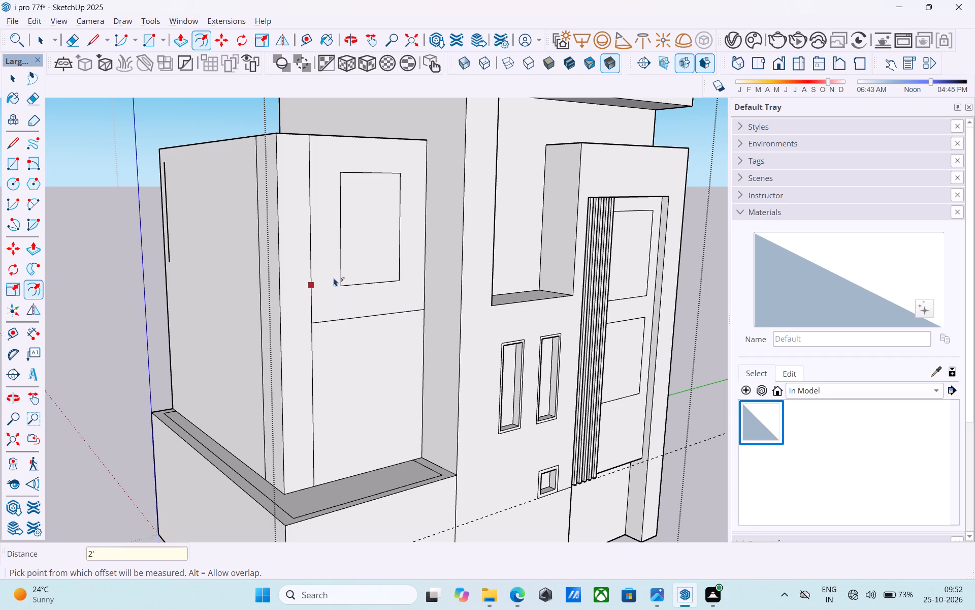
Extend the front window outline's bottom edge outward with a 1' horizontal line at each end.
middle_drag(334, 278, 277, 316)
scroll(282, 328, up, 7)
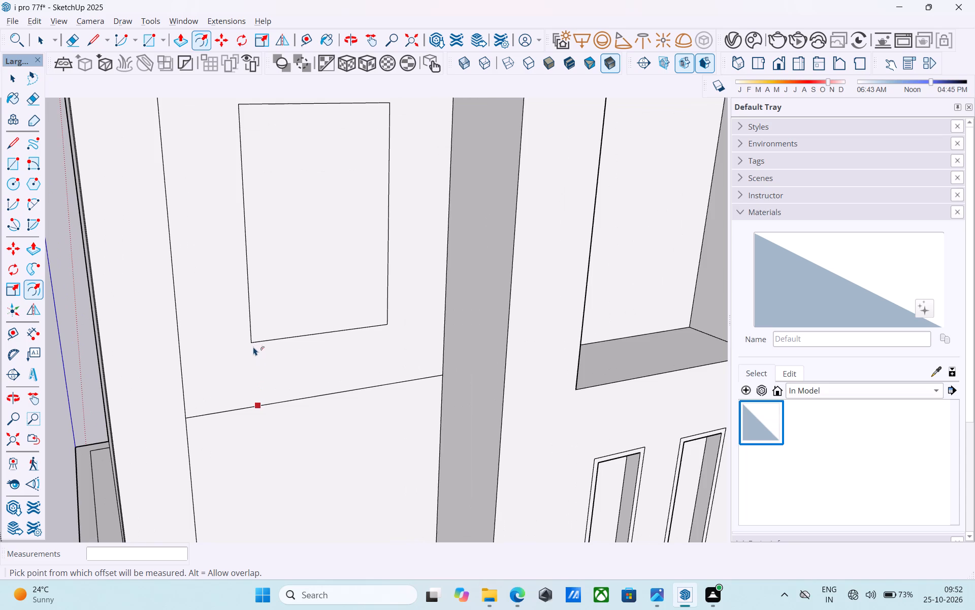
scroll(253, 347, down, 4)
middle_drag(252, 349, 243, 350)
scroll(236, 314, up, 2)
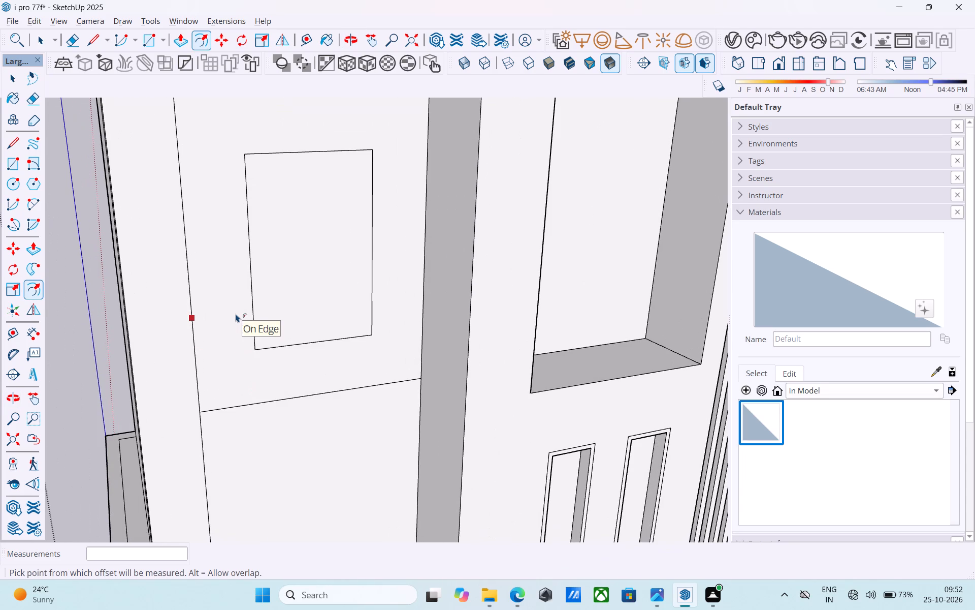
key(l)
click(258, 351)
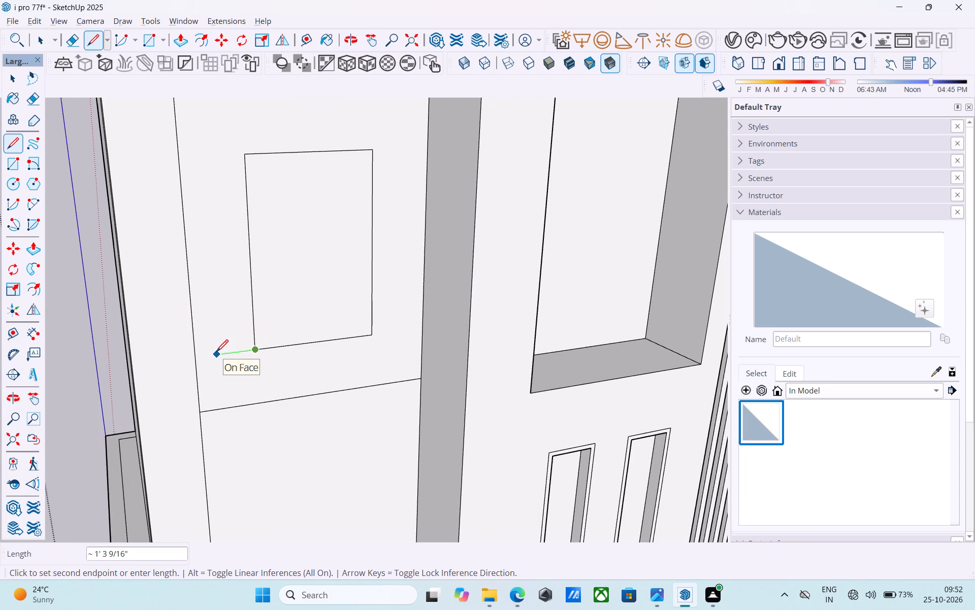
key(1)
key(apostrophe)
key(Return)
key(space)
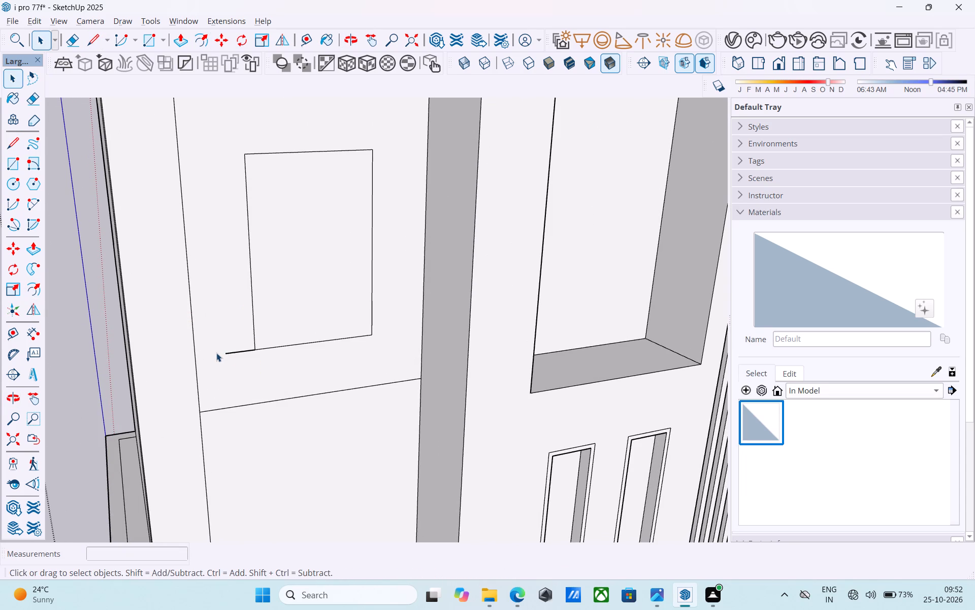
key(l)
click(369, 339)
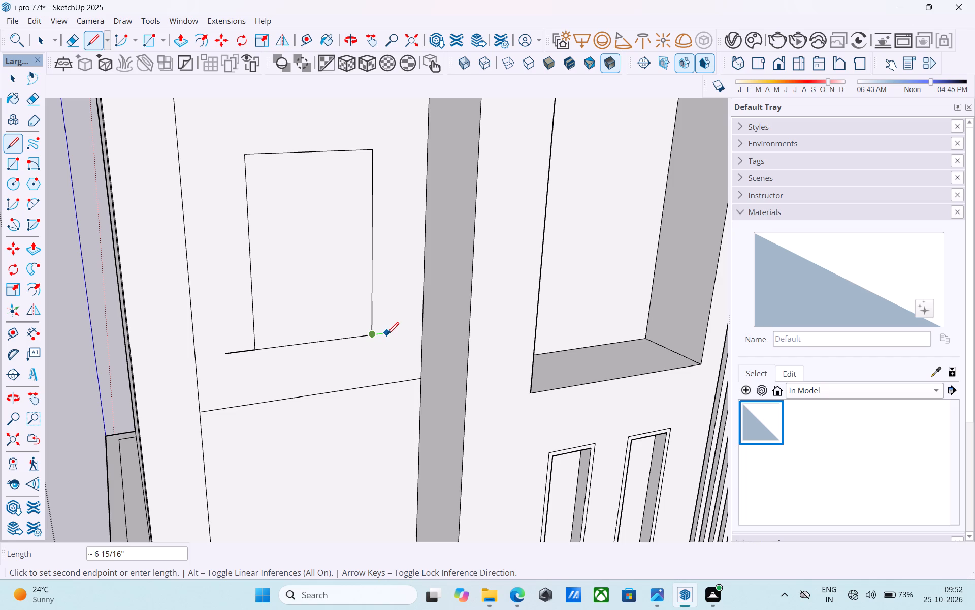
text(1')
key(Return)
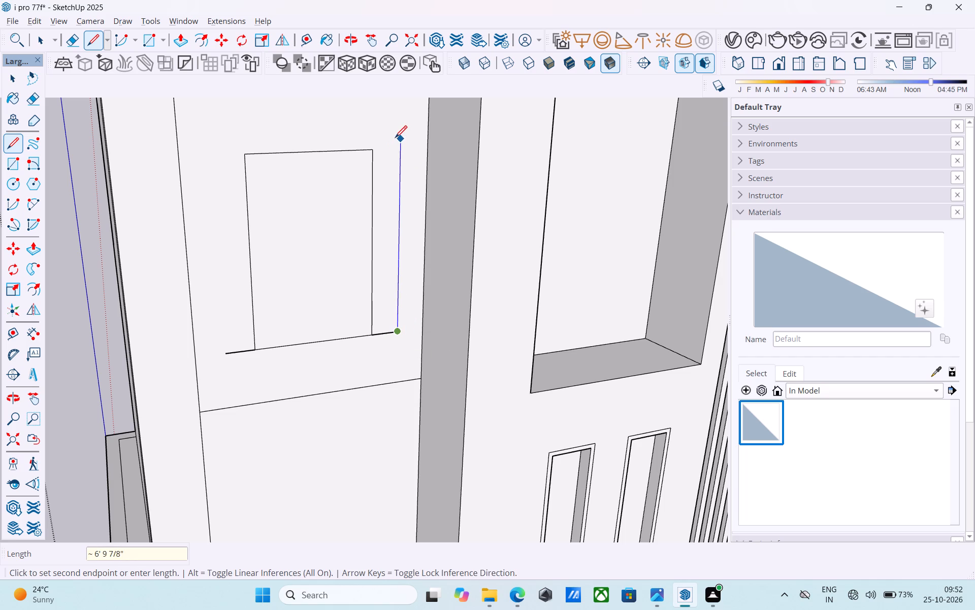
Copy both vertical edges of the window outline 1' outward to the ends of the bottom-edge extensions.
key(space)
click(372, 155)
key(m)
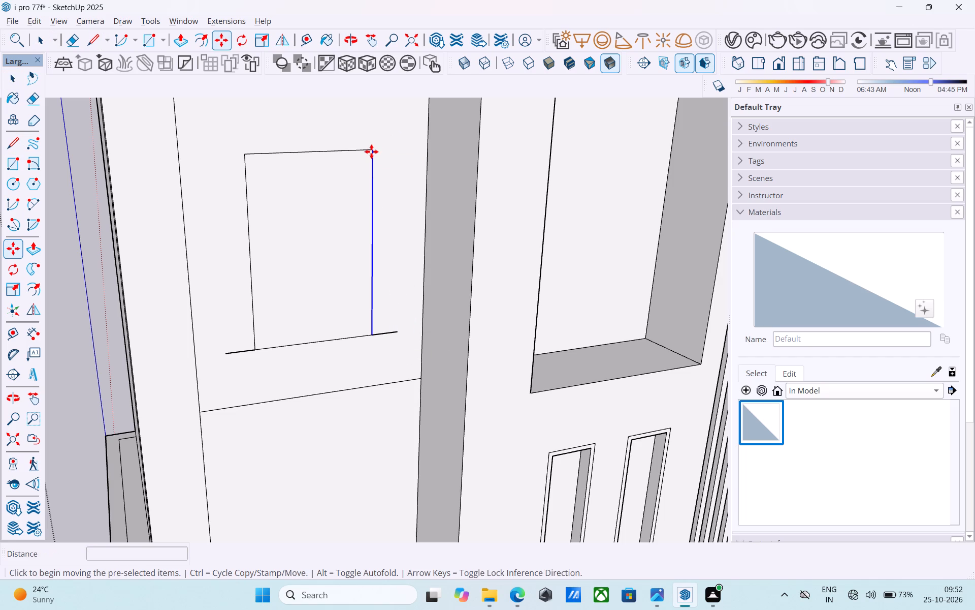
click(371, 149)
click(397, 144)
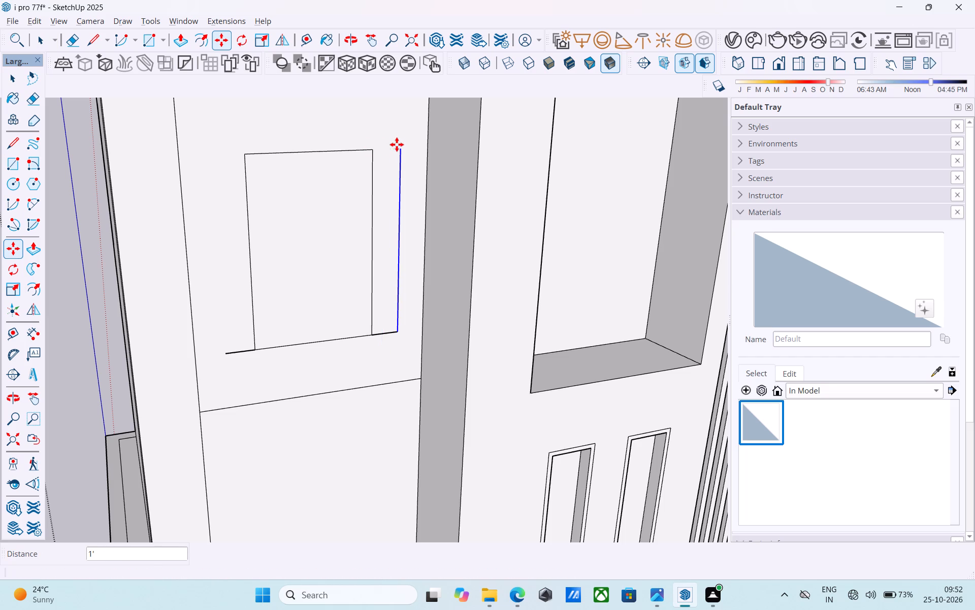
key(space)
click(244, 161)
key(m)
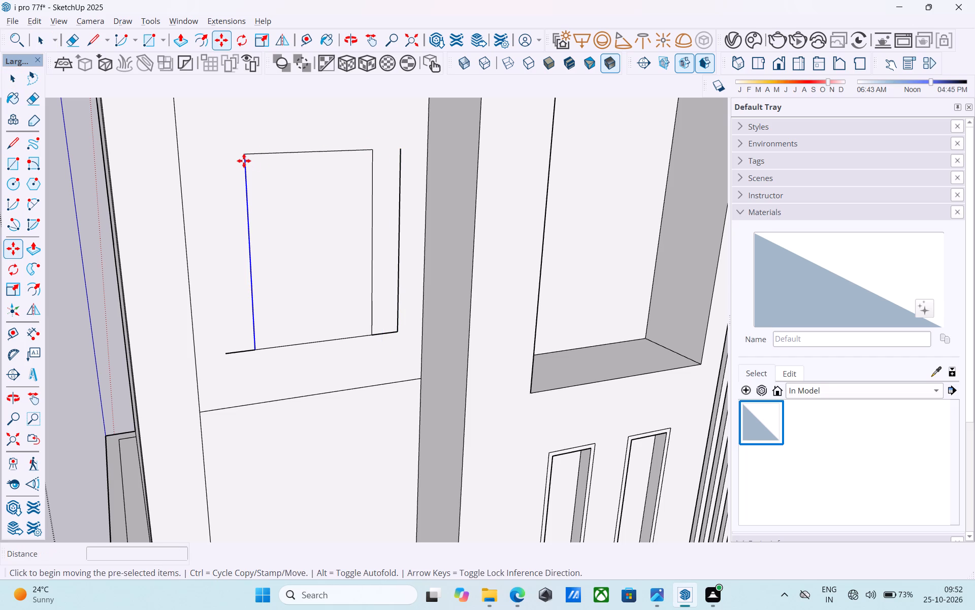
click(240, 149)
click(219, 153)
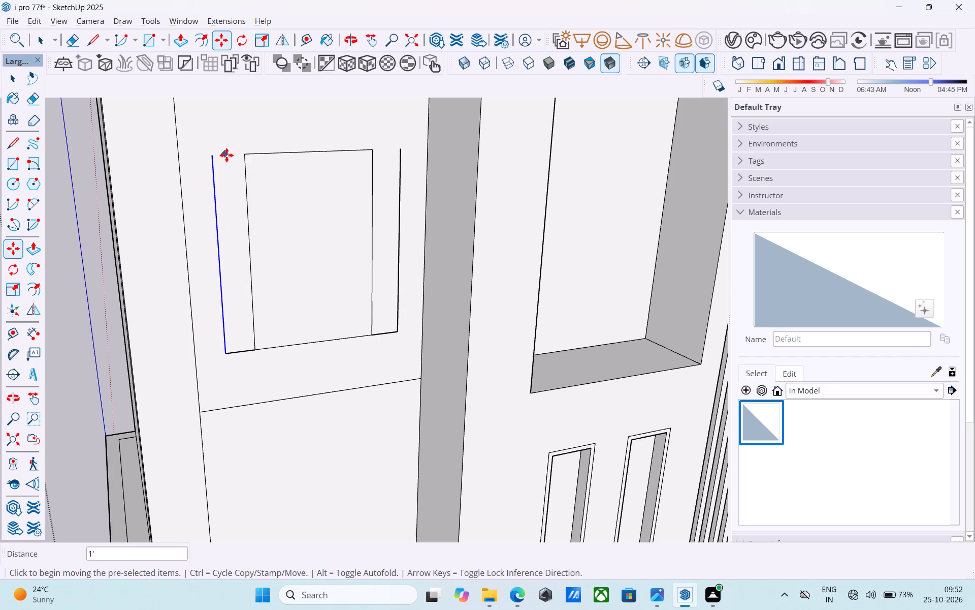
Extend the outer vertical nearest the side wall up 1' and draw a horizontal top line about 6' 2" long towards the other outer vertical.
key(l)
click(214, 157)
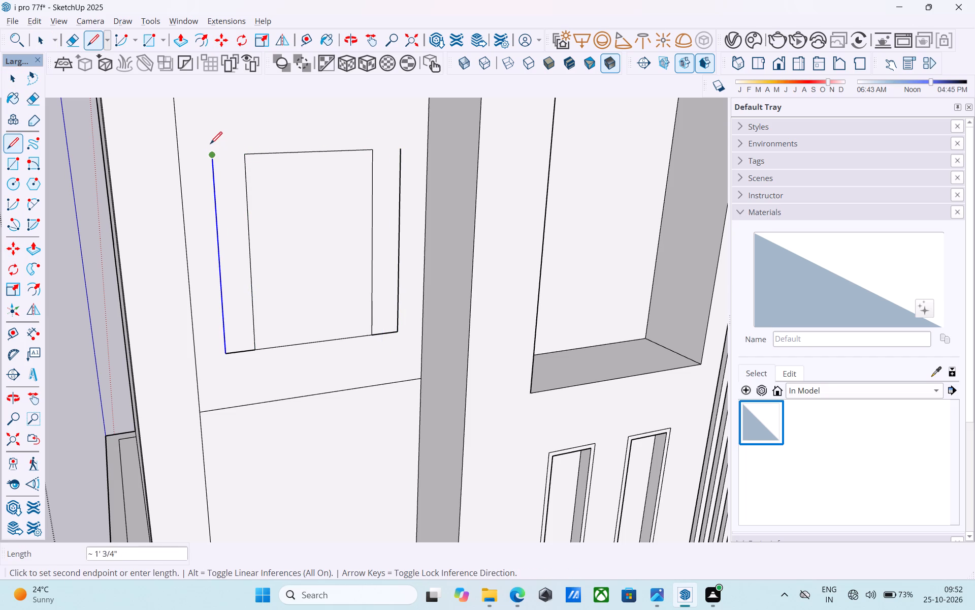
text(1')
key(Return)
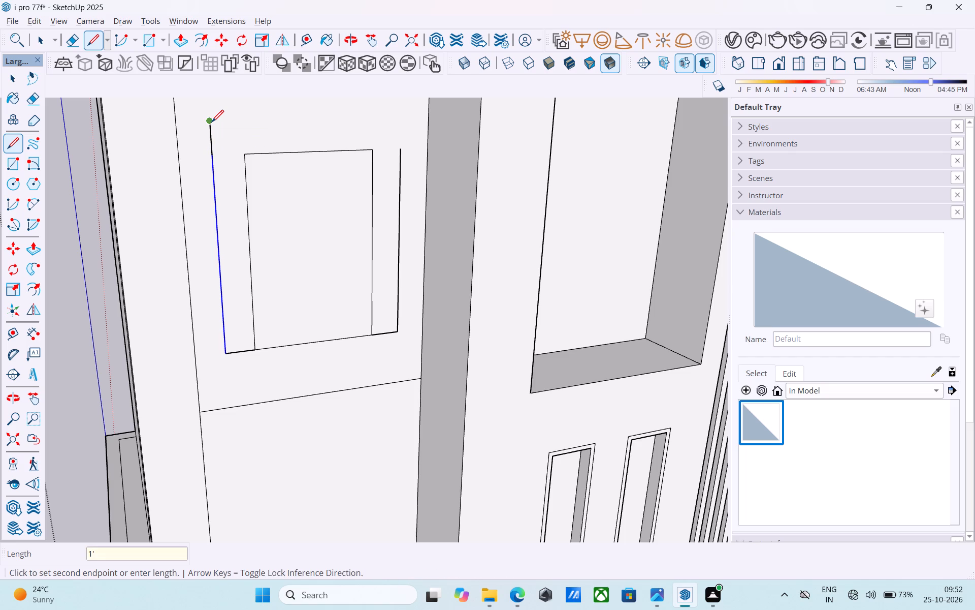
click(399, 114)
key(space)
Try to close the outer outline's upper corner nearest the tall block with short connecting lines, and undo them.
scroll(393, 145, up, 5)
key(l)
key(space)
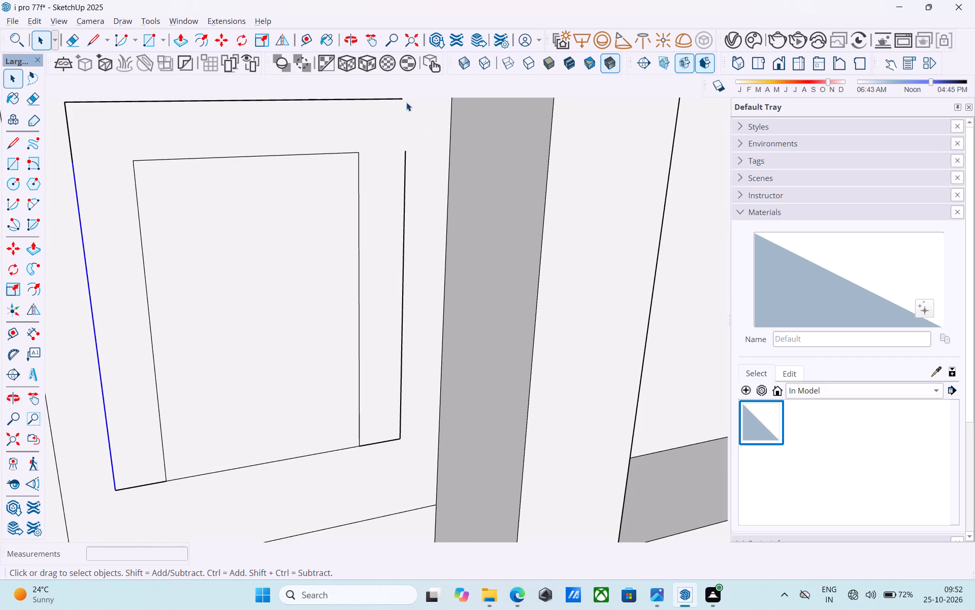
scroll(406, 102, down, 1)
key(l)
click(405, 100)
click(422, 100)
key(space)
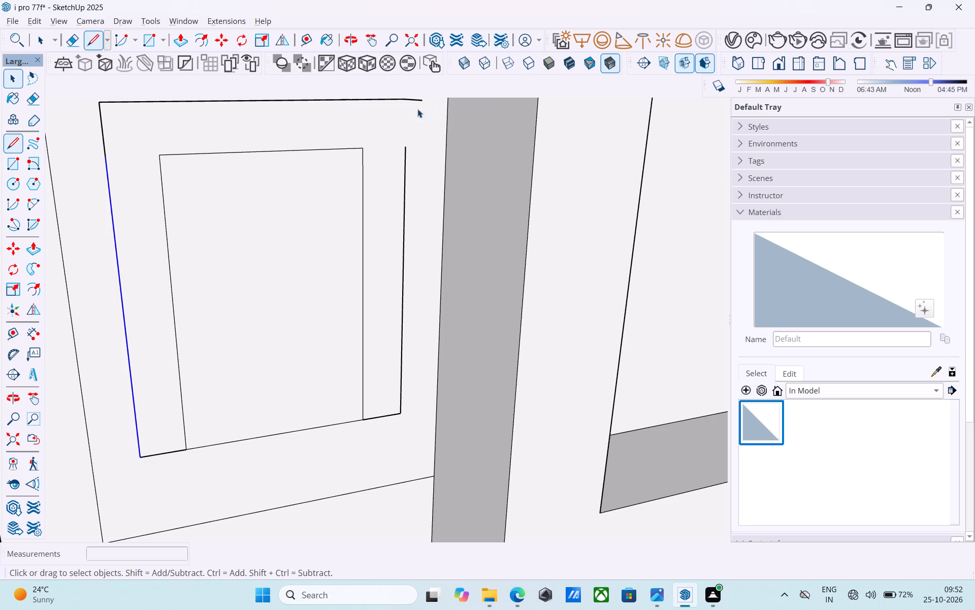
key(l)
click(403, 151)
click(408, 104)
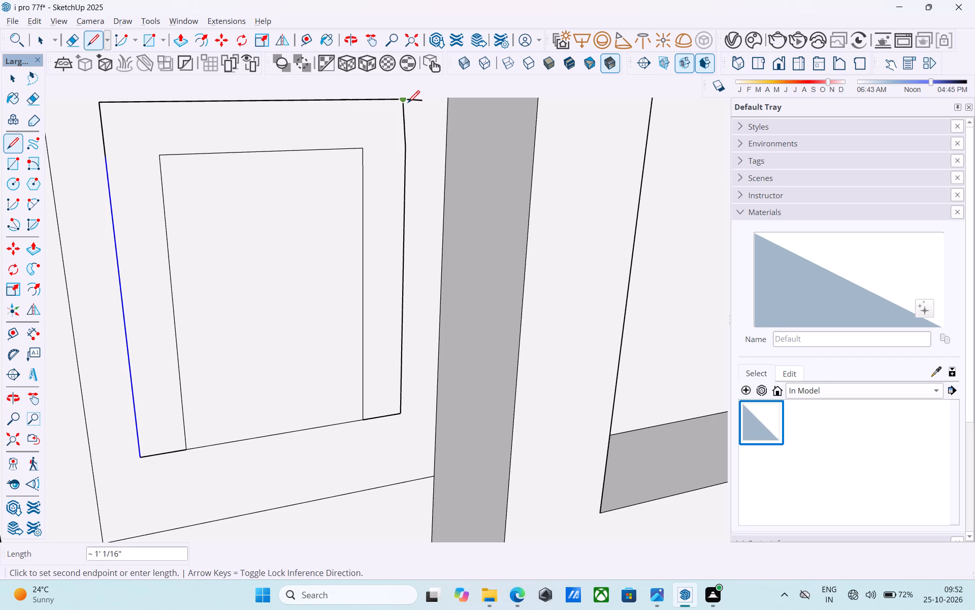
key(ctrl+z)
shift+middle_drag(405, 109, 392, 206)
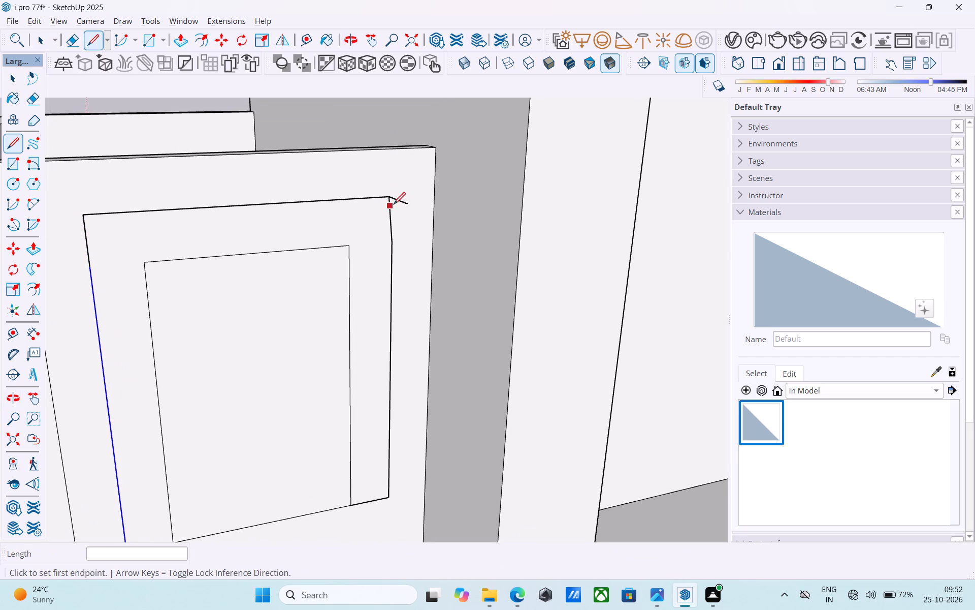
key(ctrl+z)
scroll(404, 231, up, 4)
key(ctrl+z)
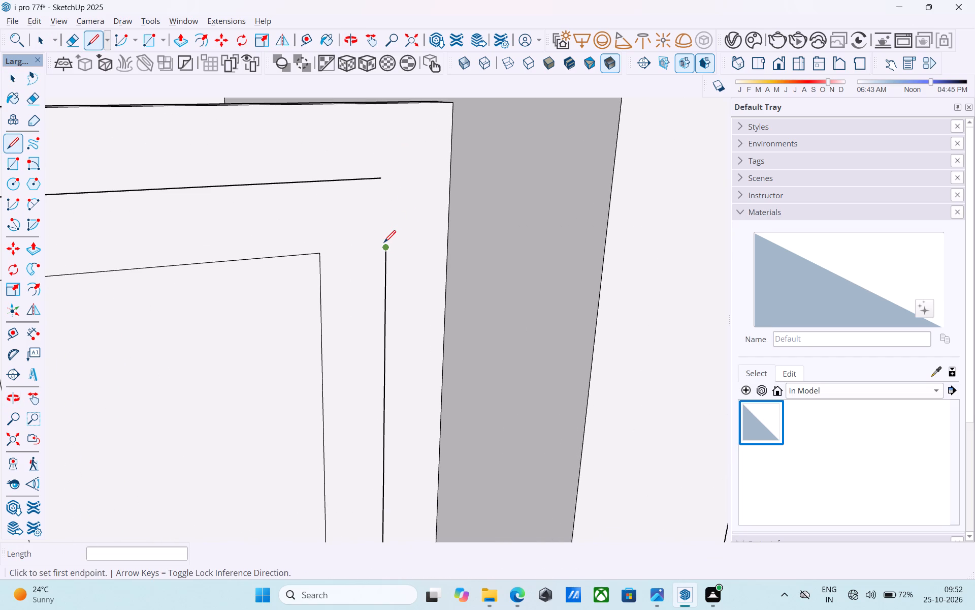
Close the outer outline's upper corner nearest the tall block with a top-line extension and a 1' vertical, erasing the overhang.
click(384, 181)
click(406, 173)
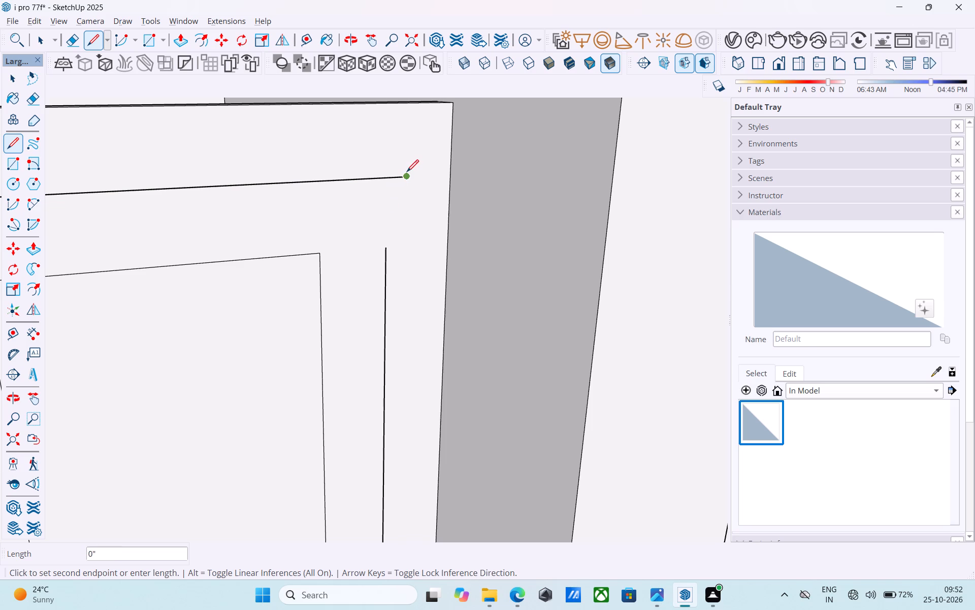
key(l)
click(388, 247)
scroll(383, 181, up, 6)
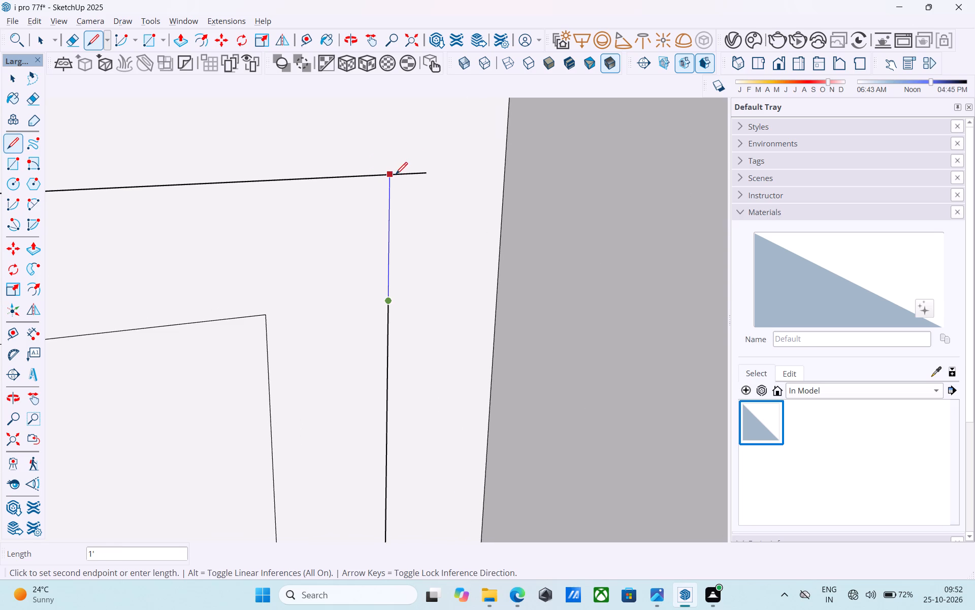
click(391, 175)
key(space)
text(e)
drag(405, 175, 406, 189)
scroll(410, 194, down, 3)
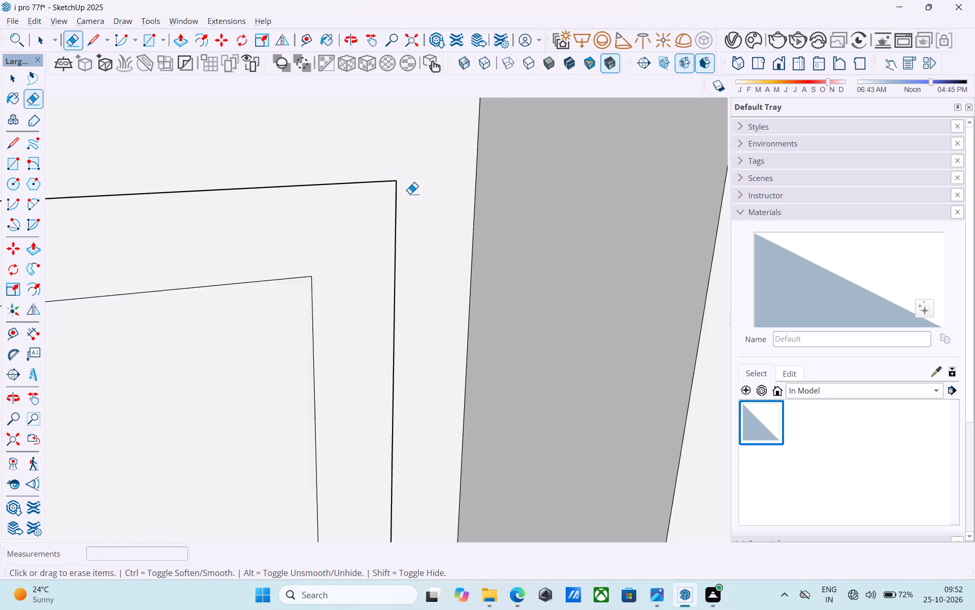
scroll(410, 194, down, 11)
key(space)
Select the wall face around the window and examine whether the outer outline bounds a separate face.
scroll(409, 194, up, 1)
click(402, 206)
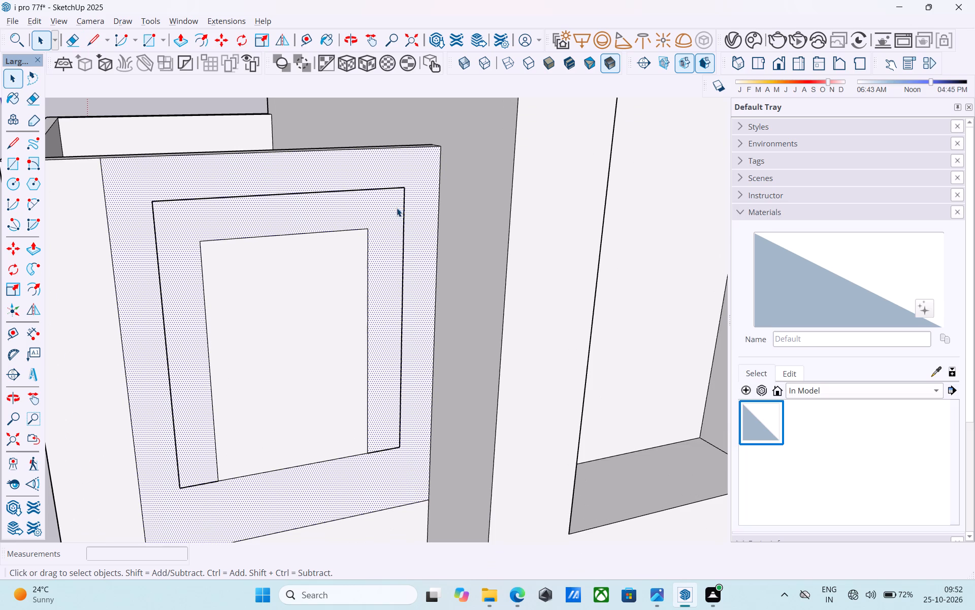
scroll(352, 253, down, 2)
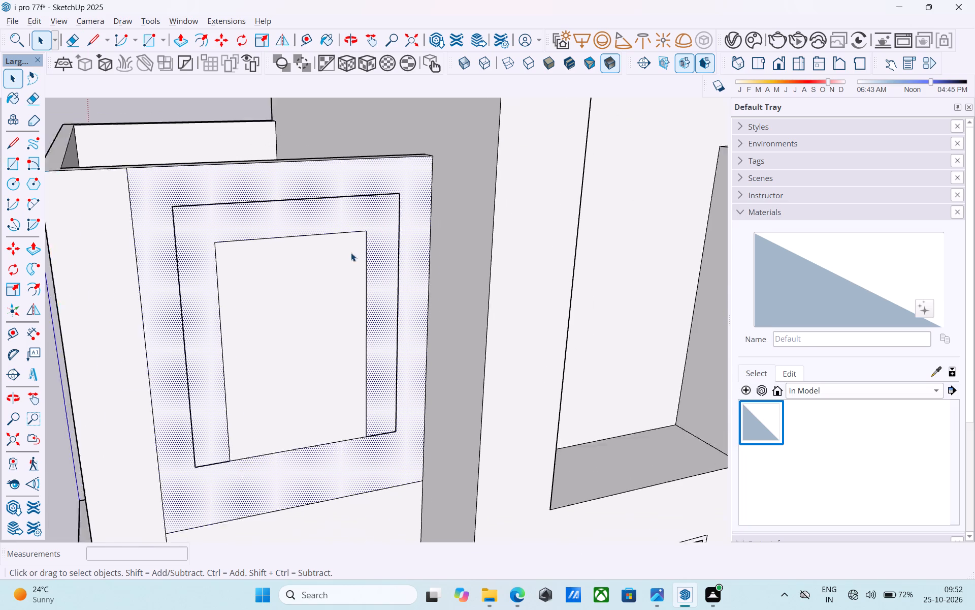
scroll(351, 253, down, 2)
middle_drag(345, 252, 302, 175)
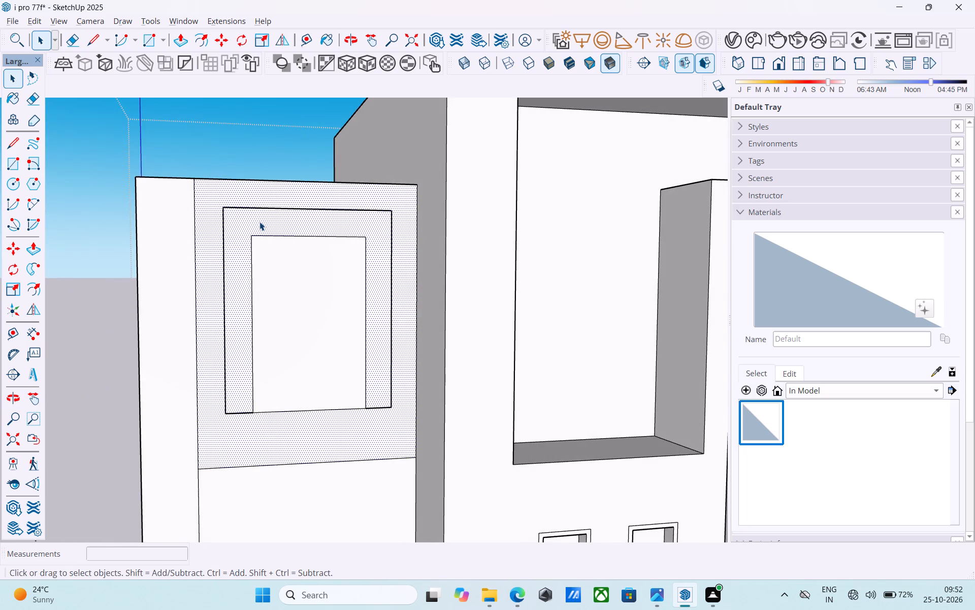
scroll(259, 222, up, 1)
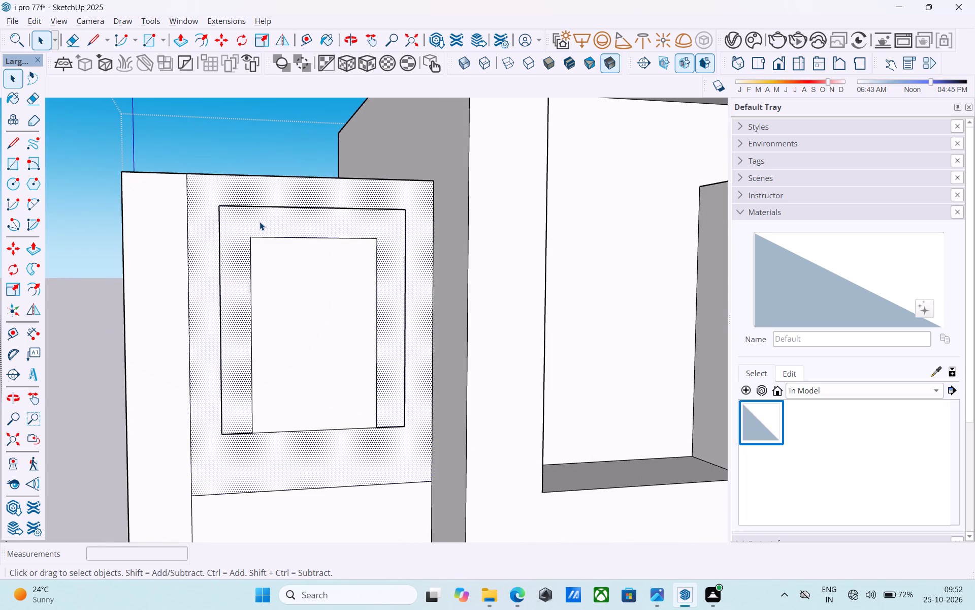
scroll(259, 222, up, 3)
scroll(259, 222, down, 4)
middle_drag(261, 222, 245, 224)
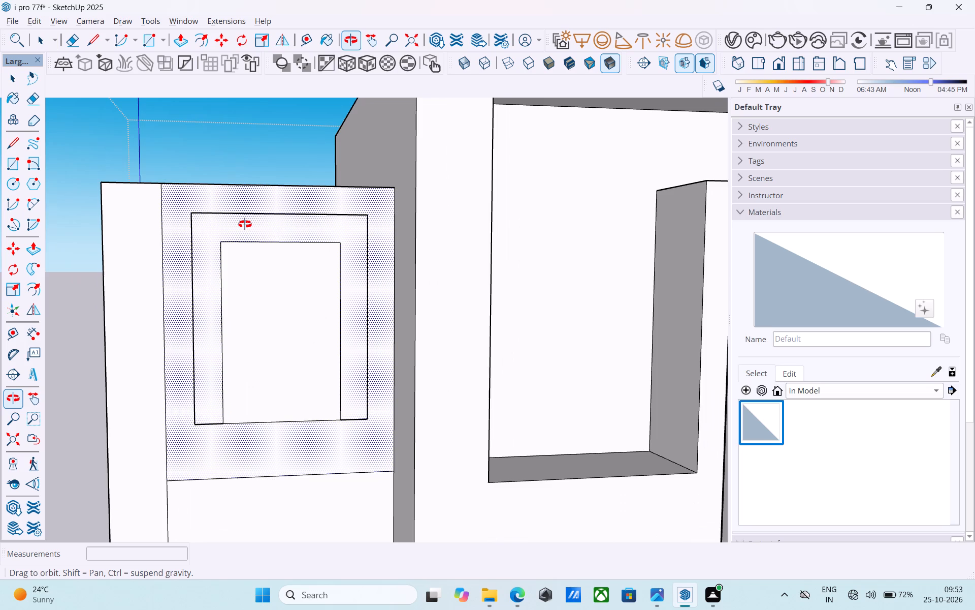
middle_drag(245, 224, 264, 233)
scroll(265, 232, up, 4)
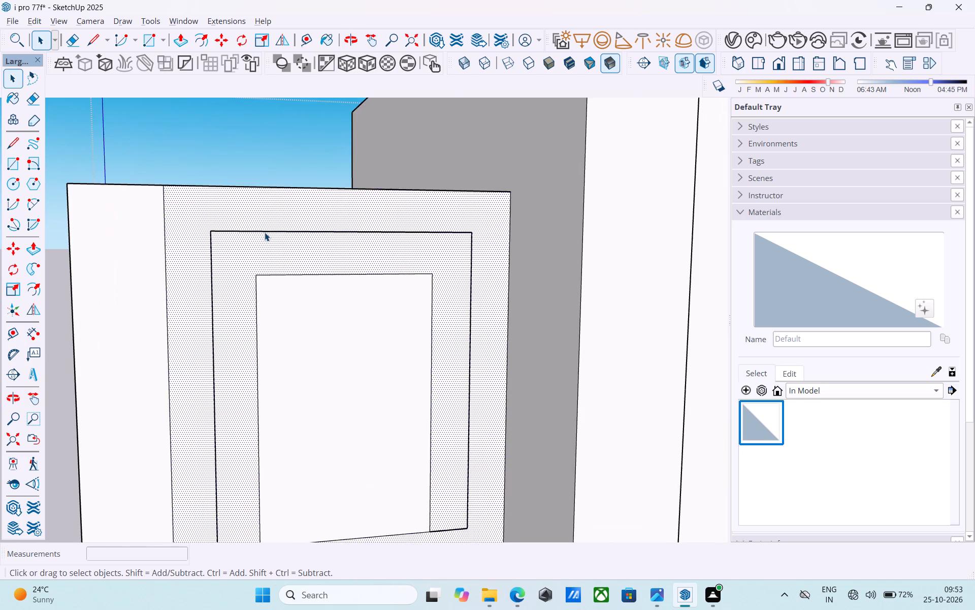
scroll(265, 232, down, 6)
scroll(266, 261, up, 7)
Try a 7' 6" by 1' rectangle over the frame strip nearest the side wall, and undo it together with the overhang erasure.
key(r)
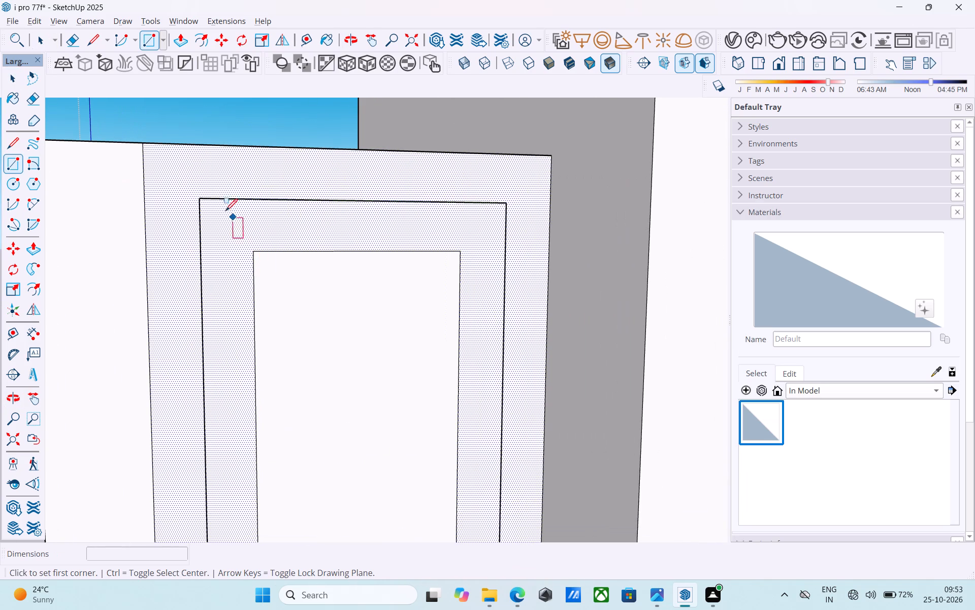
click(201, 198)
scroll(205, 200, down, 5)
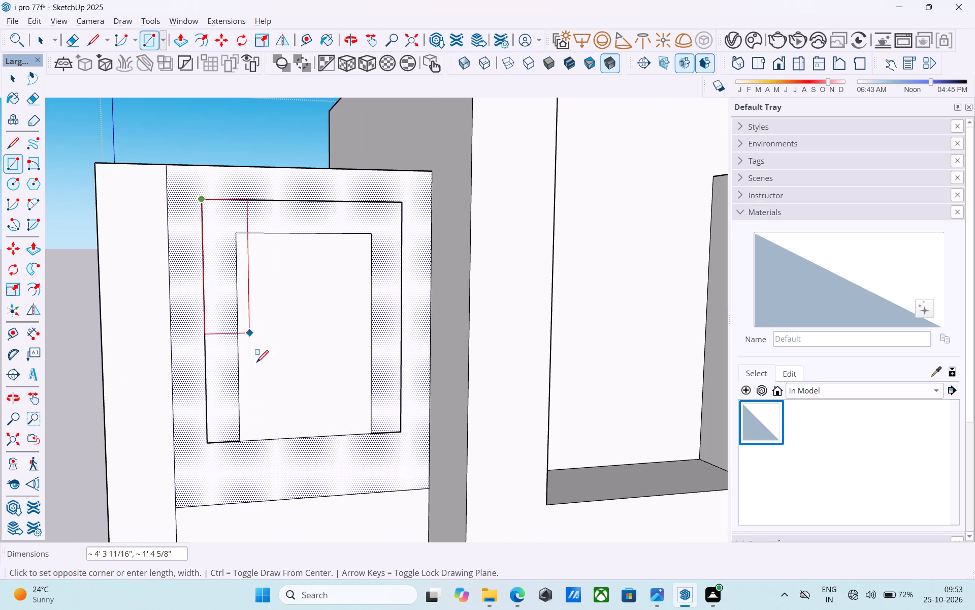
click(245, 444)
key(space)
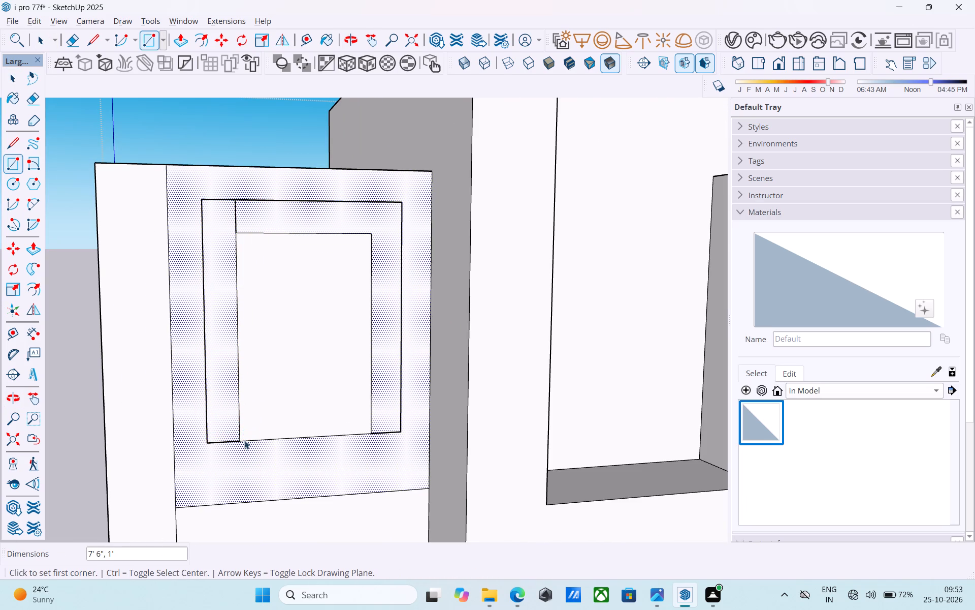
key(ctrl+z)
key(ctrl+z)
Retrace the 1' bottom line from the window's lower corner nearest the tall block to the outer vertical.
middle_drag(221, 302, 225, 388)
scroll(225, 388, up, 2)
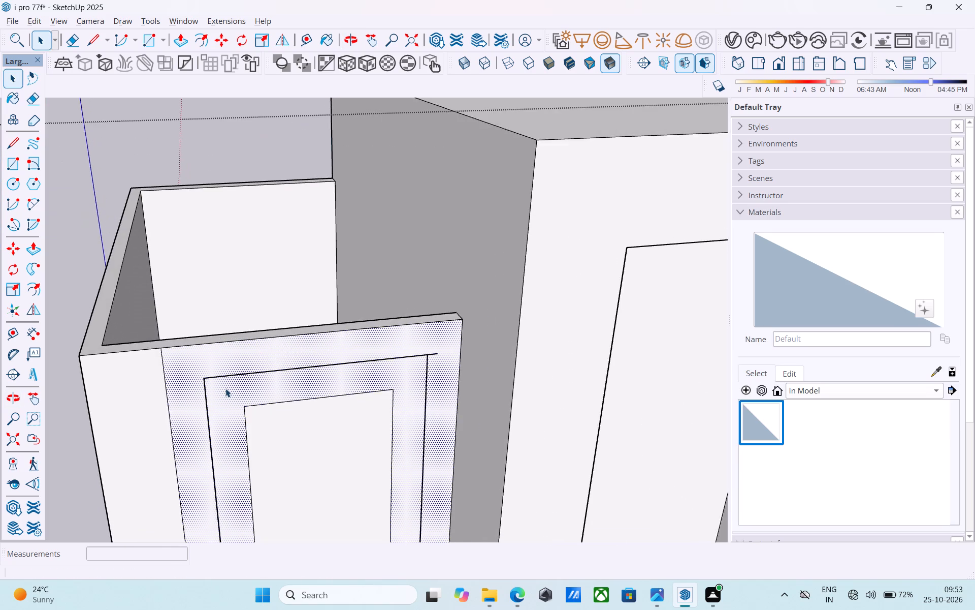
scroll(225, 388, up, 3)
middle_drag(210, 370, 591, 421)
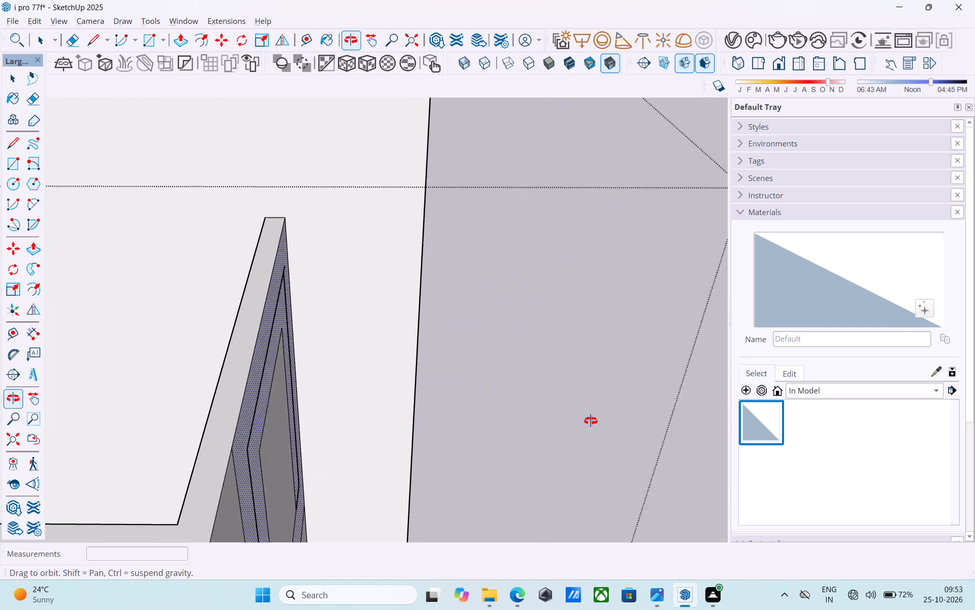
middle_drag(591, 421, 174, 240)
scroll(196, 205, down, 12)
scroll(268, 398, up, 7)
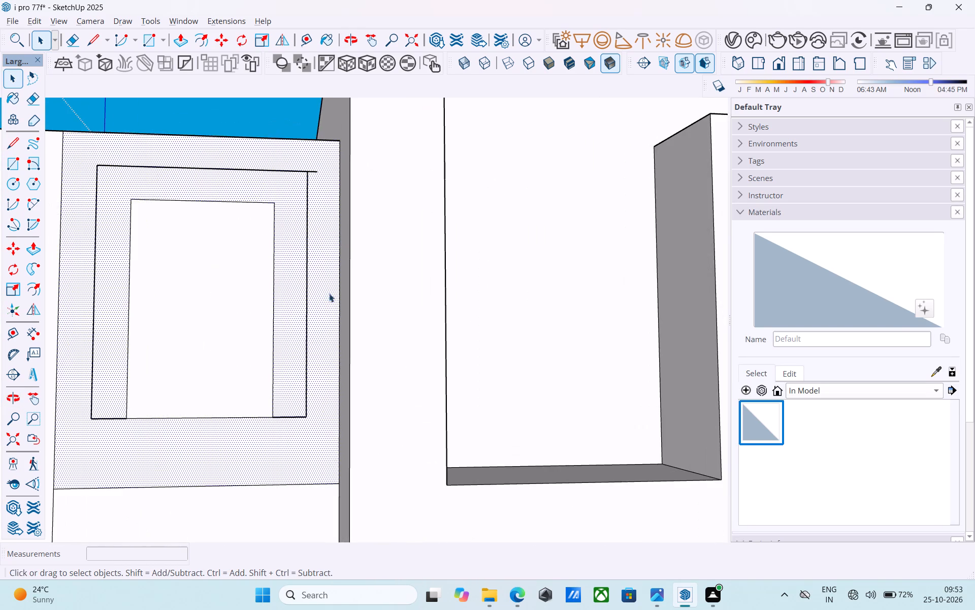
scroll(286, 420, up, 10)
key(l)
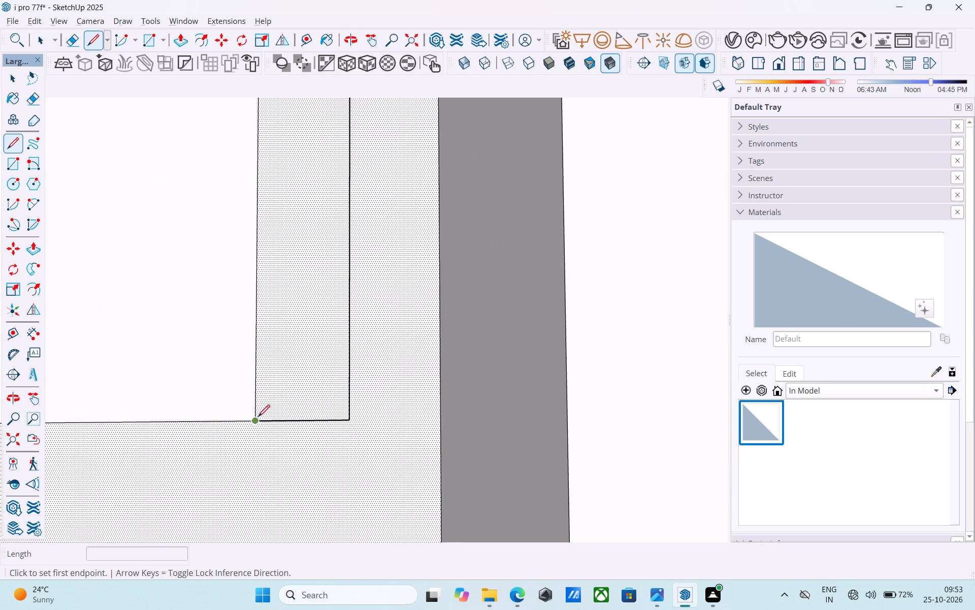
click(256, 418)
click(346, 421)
Erase the outer vertical nearest the tall block and the bottom-edge extension leading to it.
key(space)
key(e)
drag(352, 416, 346, 412)
key(space)
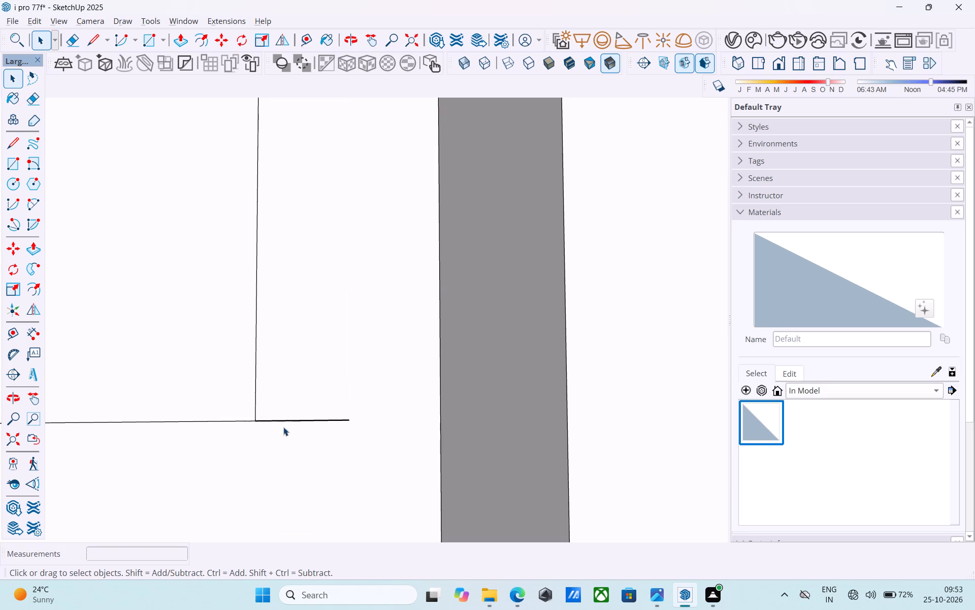
drag(287, 395, 289, 418)
key(e)
drag(286, 411, 293, 436)
key(space)
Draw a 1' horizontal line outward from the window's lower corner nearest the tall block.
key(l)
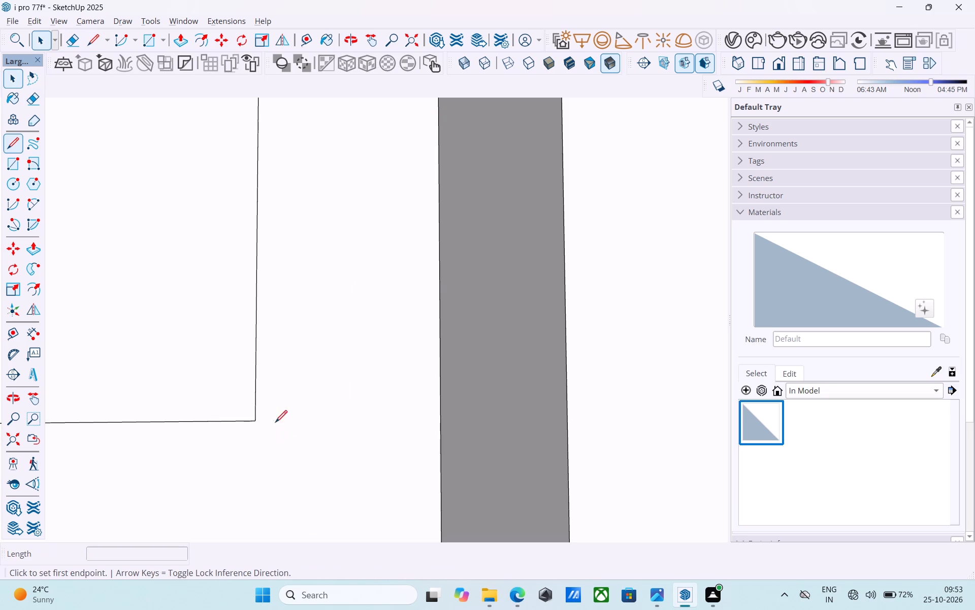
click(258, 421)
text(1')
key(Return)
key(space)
Draw a 12' vertical line from the window's lower corner nearest the tall block down to the wall's base.
scroll(283, 414, down, 7)
middle_drag(291, 412, 596, 498)
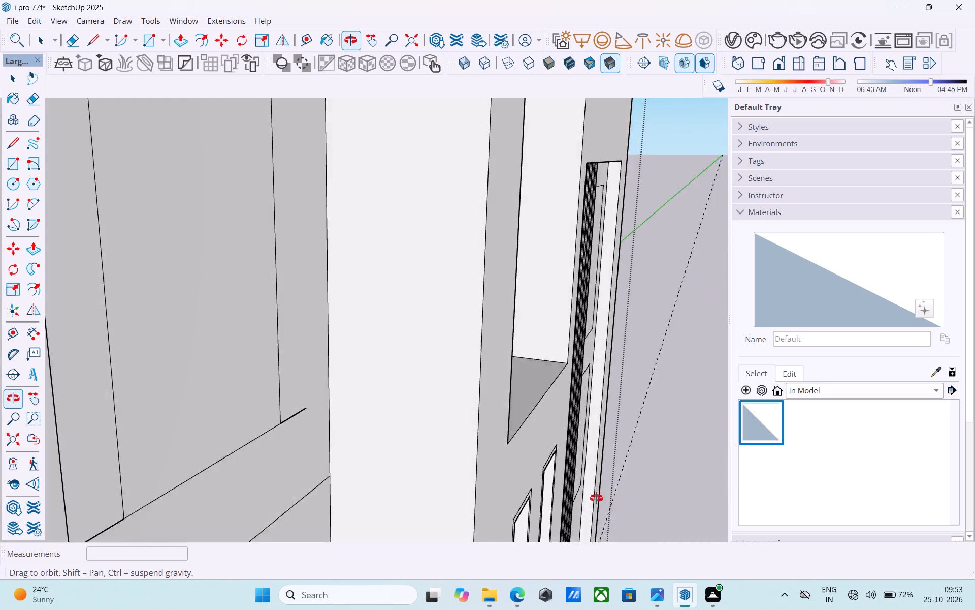
middle_drag(596, 498, 307, 424)
scroll(311, 383, down, 11)
middle_drag(354, 358, 353, 408)
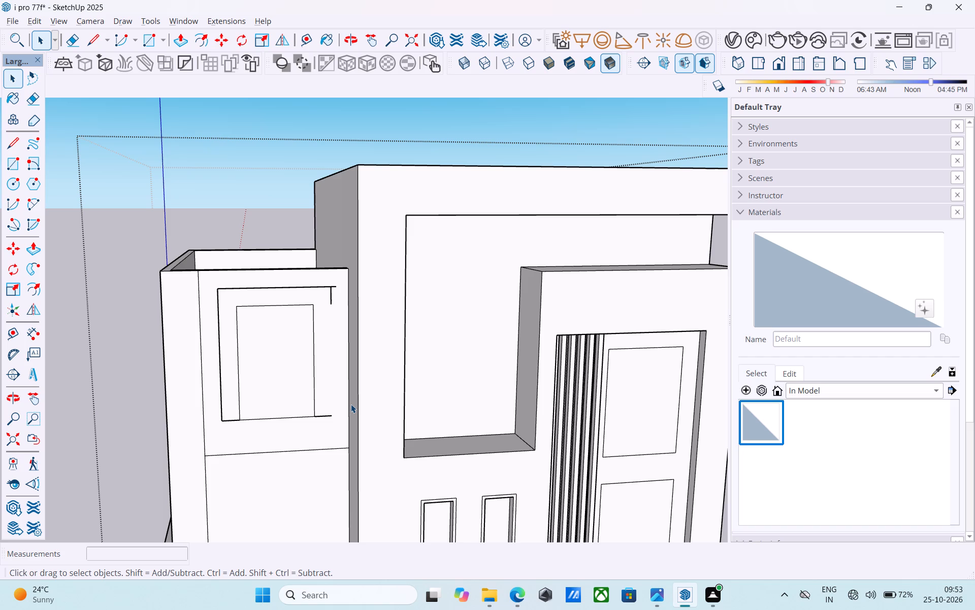
scroll(312, 396, down, 7)
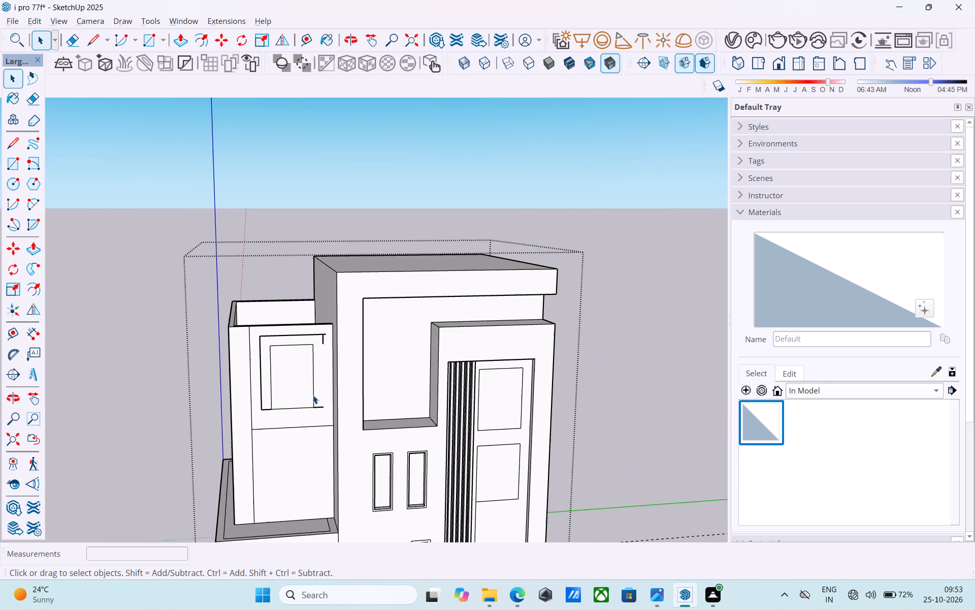
middle_click(313, 395)
scroll(319, 407, up, 5)
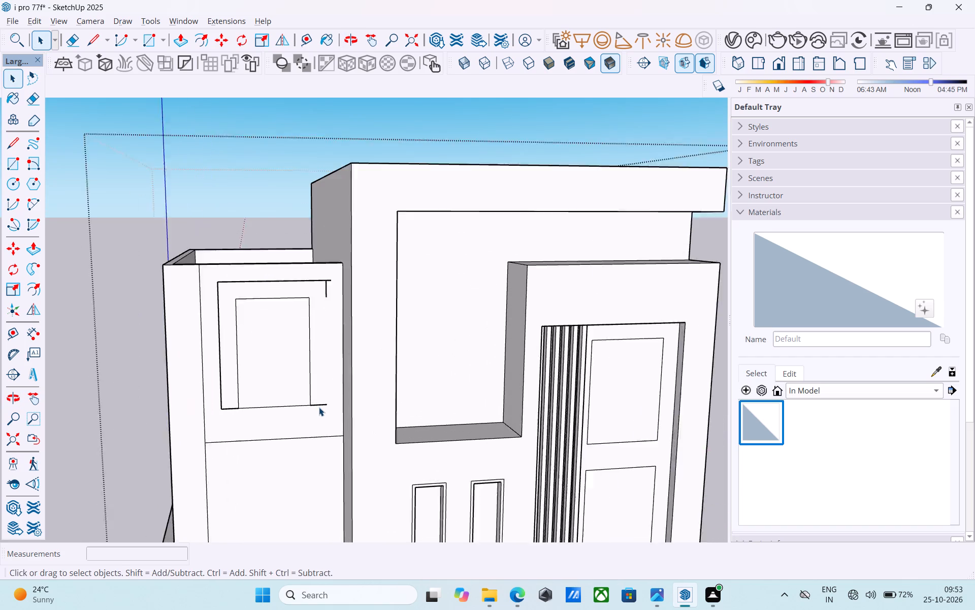
scroll(319, 407, up, 1)
key(l)
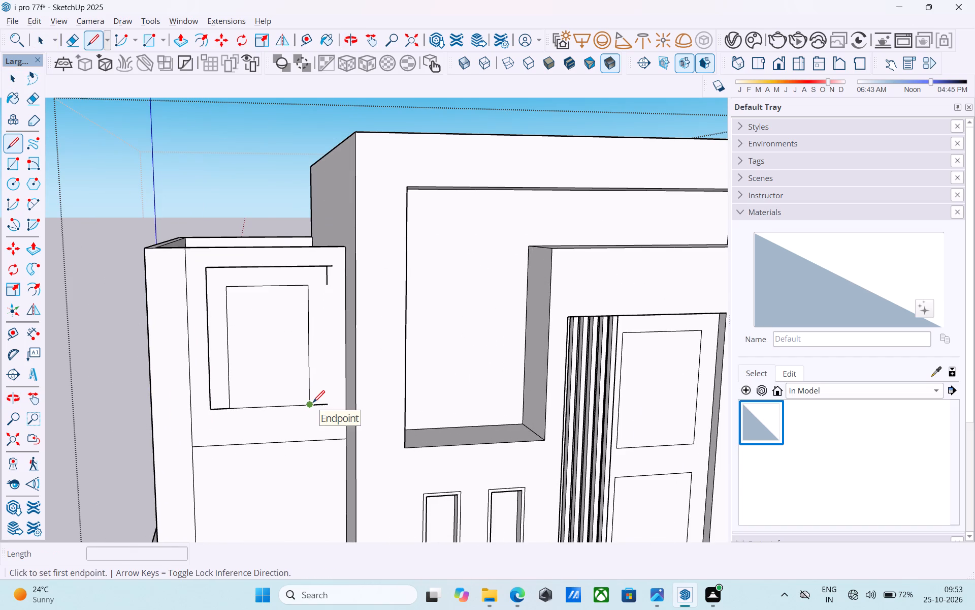
click(313, 404)
scroll(318, 383, down, 11)
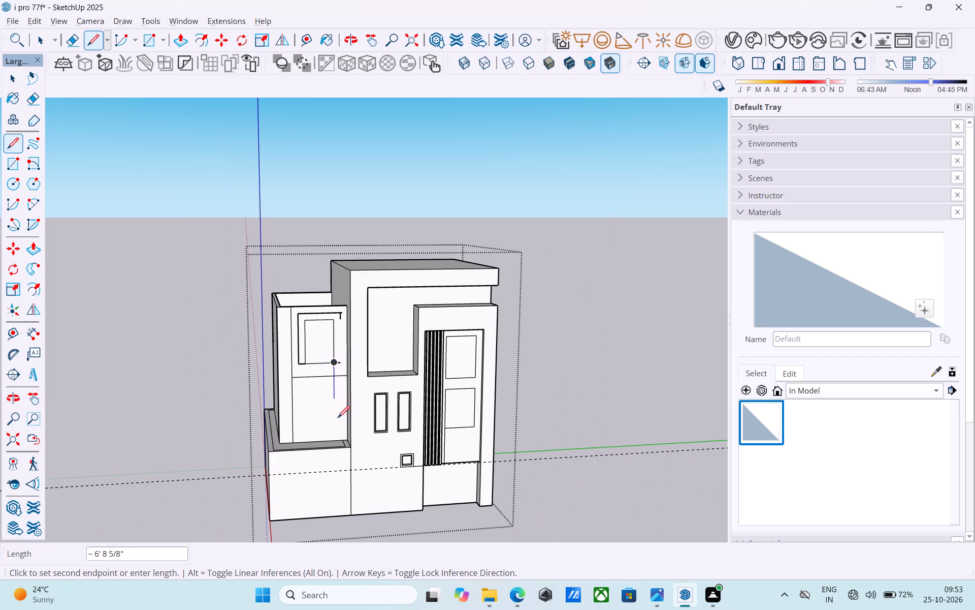
scroll(336, 425, down, 4)
middle_click(336, 428)
scroll(334, 426, up, 12)
click(331, 464)
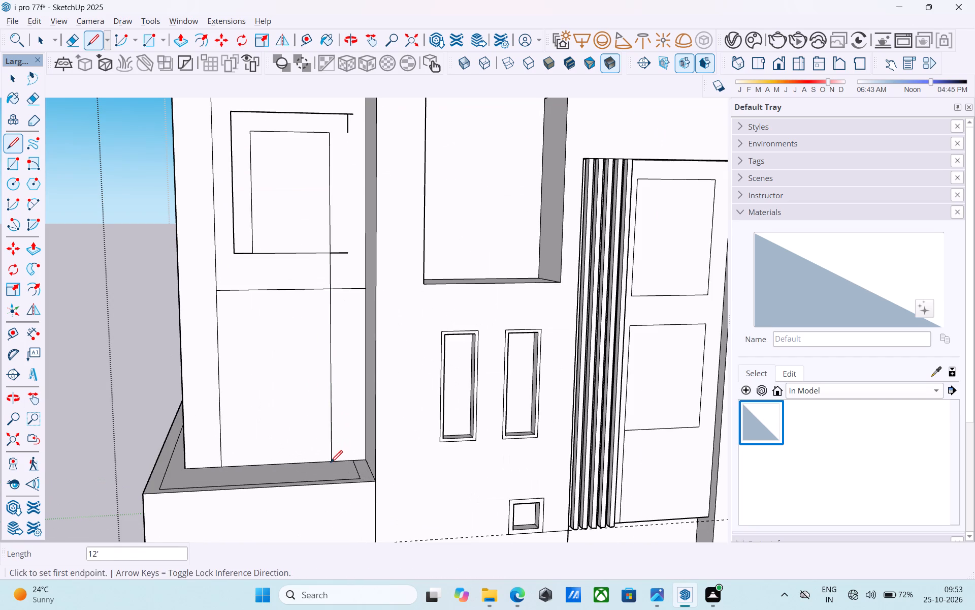
Erase the bottom-edge extension and the short leftover vertical at the upper corner nearest the tall block, undoing one mistaken erasure.
key(space)
key(e)
drag(339, 241, 331, 277)
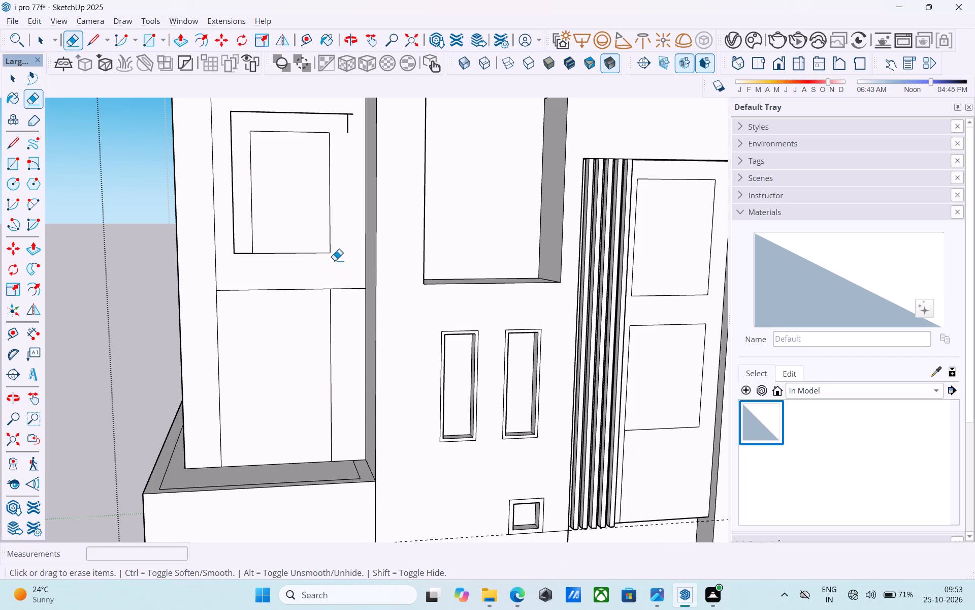
scroll(334, 260, up, 1)
shift+middle_drag(333, 260, 336, 313)
key(ctrl+z)
scroll(339, 309, up, 4)
drag(339, 298, 343, 329)
scroll(341, 311, down, 5)
shift+middle_drag(341, 313, 340, 386)
scroll(330, 269, up, 4)
drag(360, 245, 386, 236)
drag(364, 215, 361, 245)
scroll(363, 295, down, 6)
Extend the window's vertical edge nearest the tall block up 1' to the outer top line and erase that line's overhang.
middle_drag(359, 294, 352, 283)
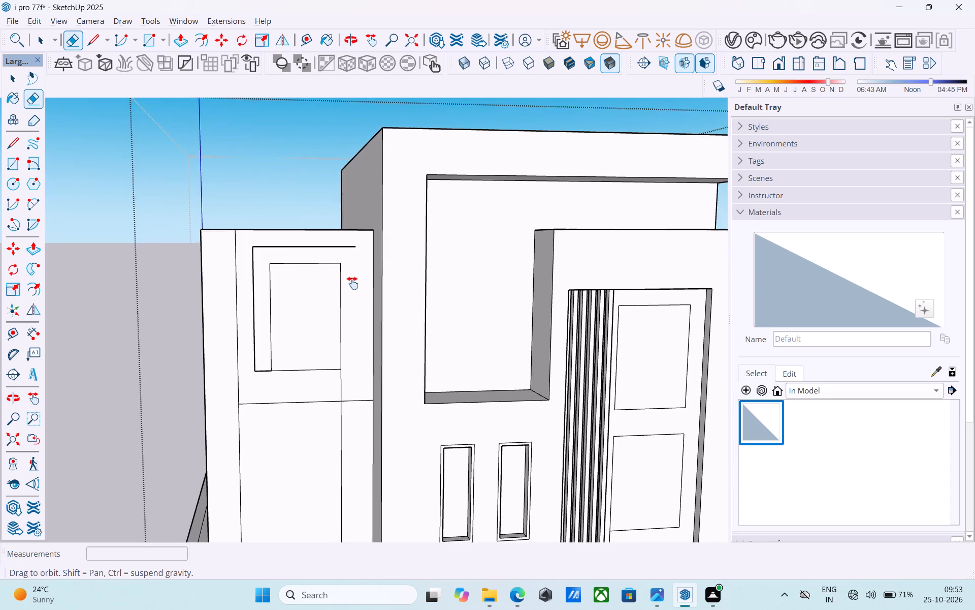
middle_drag(352, 283, 415, 319)
scroll(403, 318, up, 5)
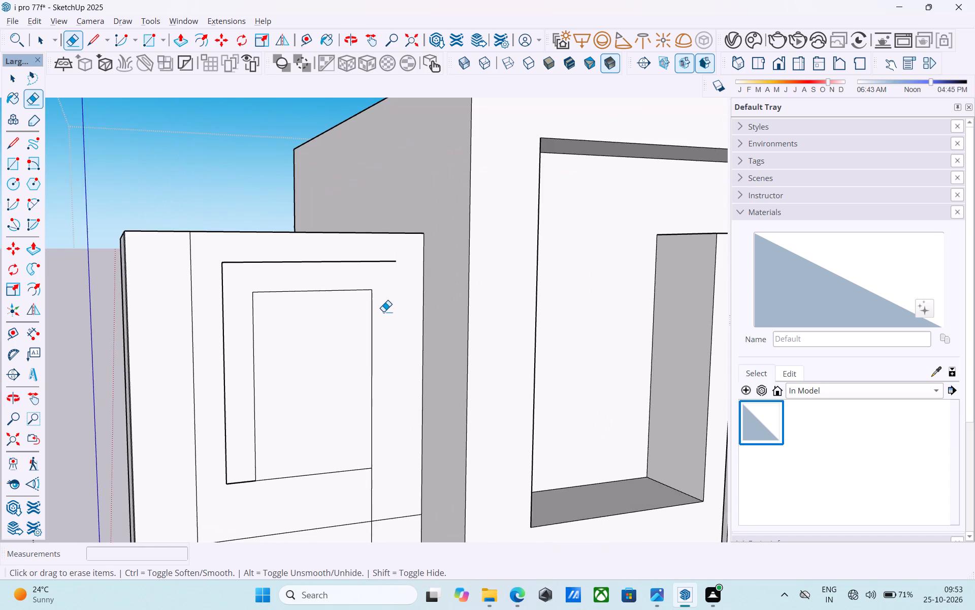
scroll(383, 312, up, 1)
key(l)
click(369, 289)
click(366, 258)
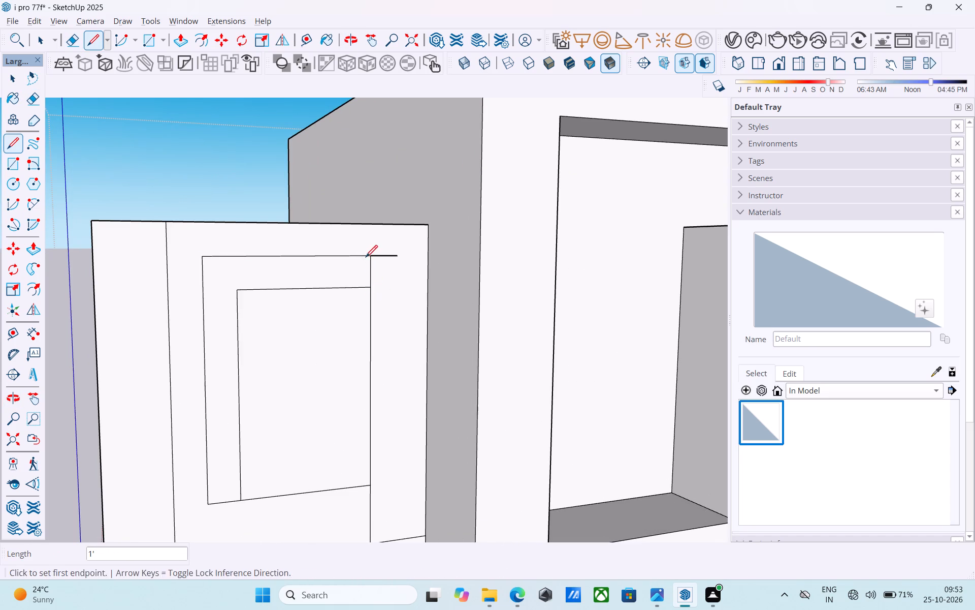
key(space)
key(e)
drag(377, 260, 380, 254)
key(space)
Erase the inner window outline's top edge and its vertical edge nearest the side wall.
scroll(397, 243, down, 6)
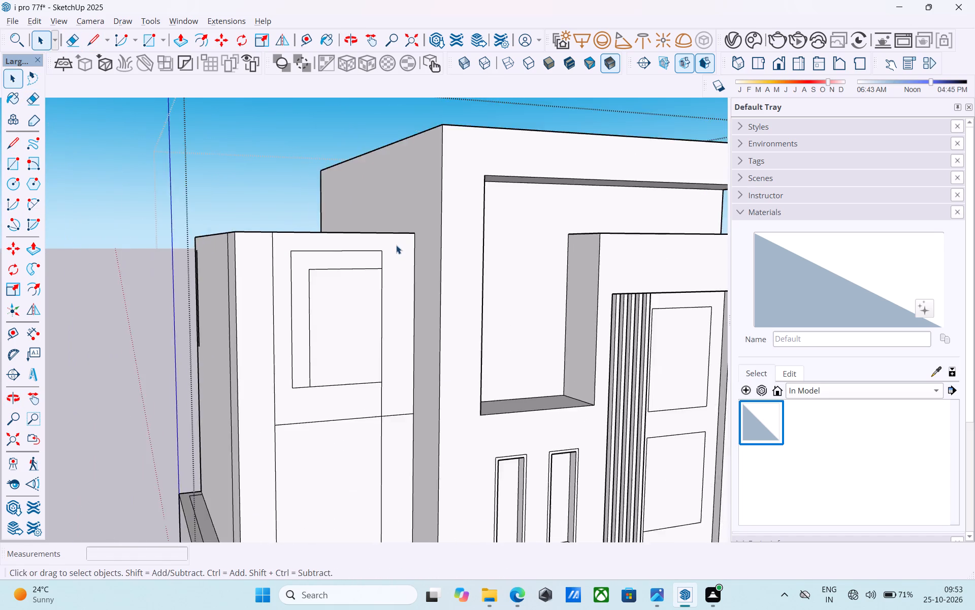
scroll(396, 245, down, 5)
middle_drag(392, 264, 415, 253)
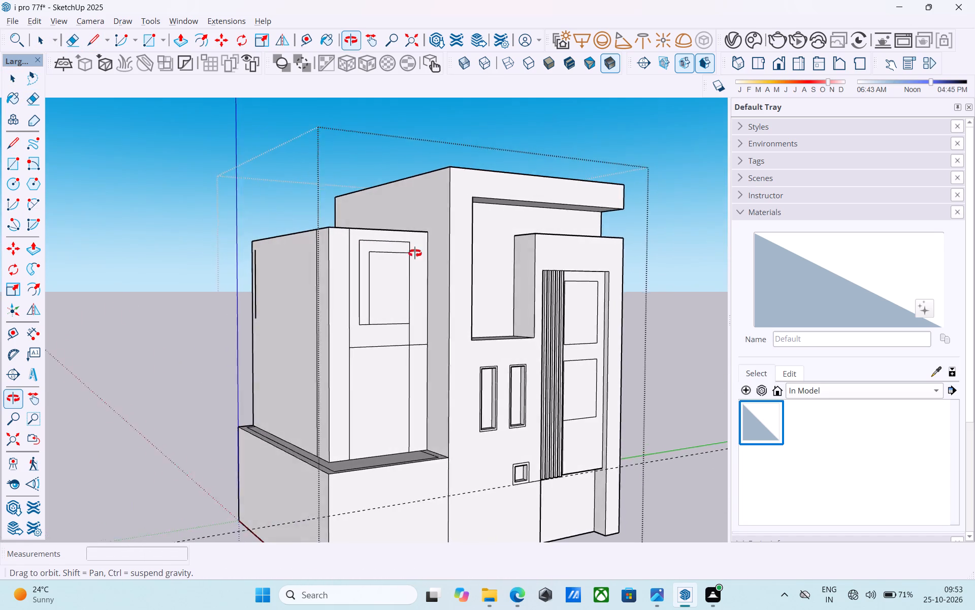
middle_drag(415, 253, 409, 255)
scroll(355, 291, up, 5)
middle_drag(354, 291, 349, 291)
key(e)
drag(346, 290, 335, 290)
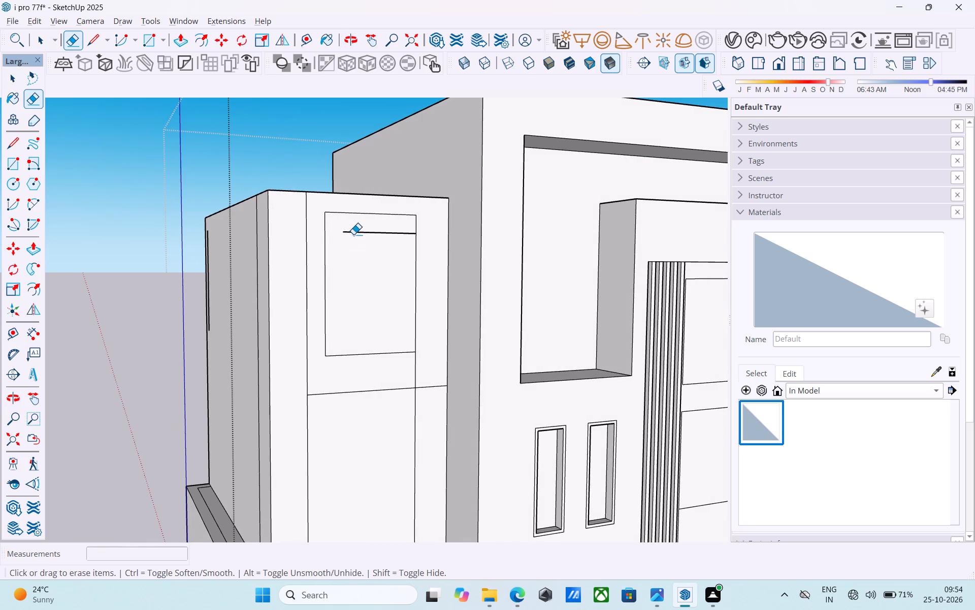
click(353, 232)
key(space)
scroll(352, 230, down, 6)
middle_drag(344, 267, 319, 271)
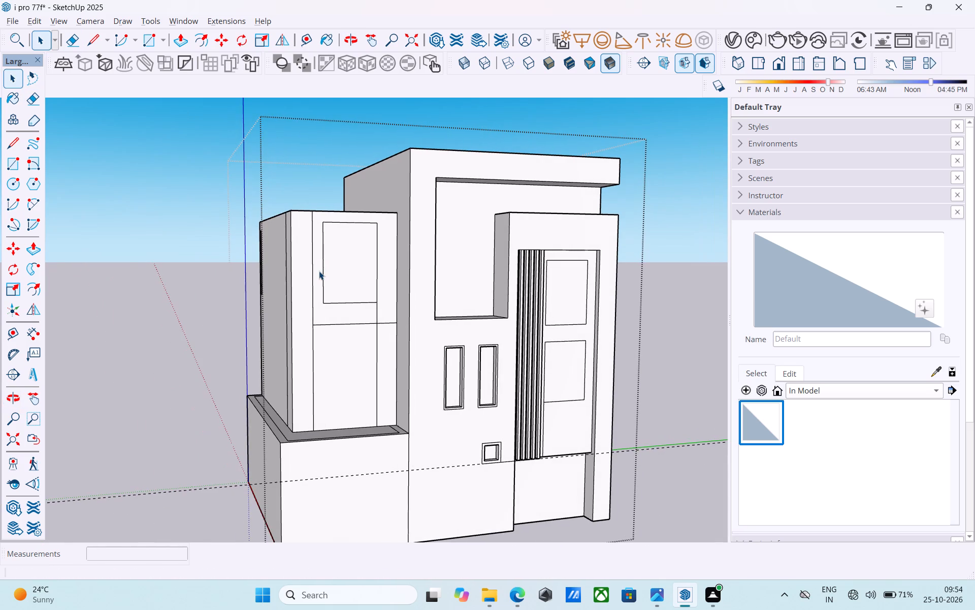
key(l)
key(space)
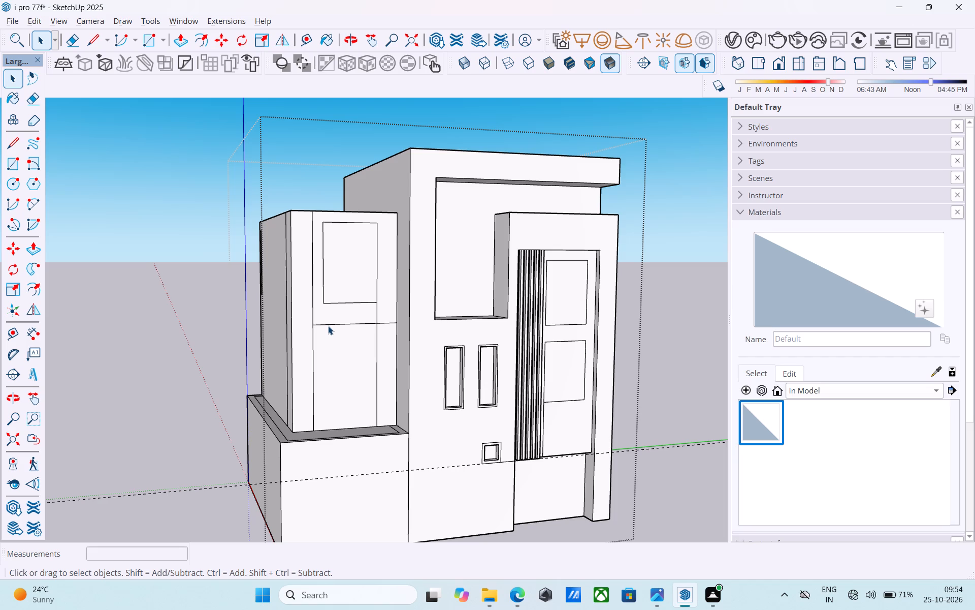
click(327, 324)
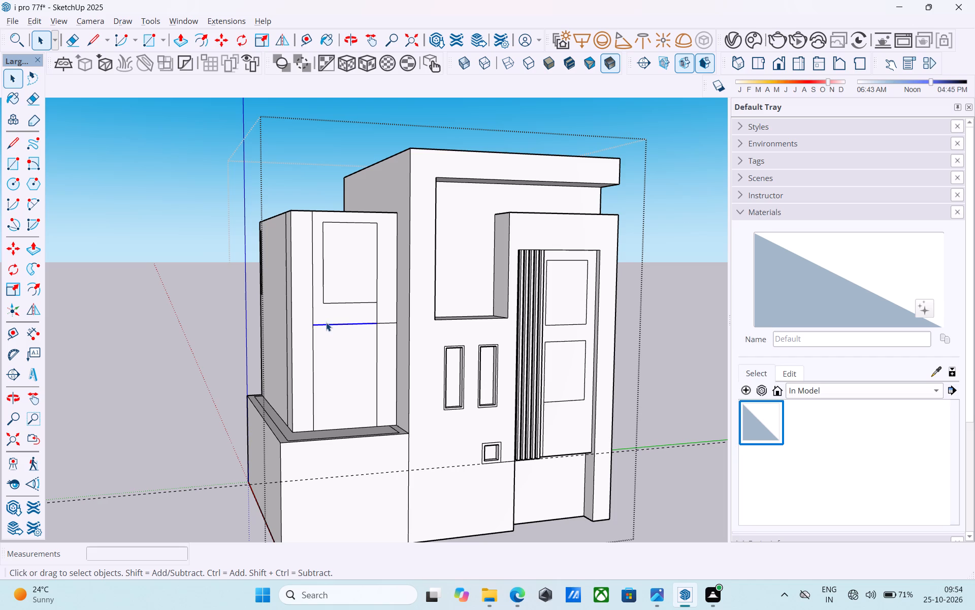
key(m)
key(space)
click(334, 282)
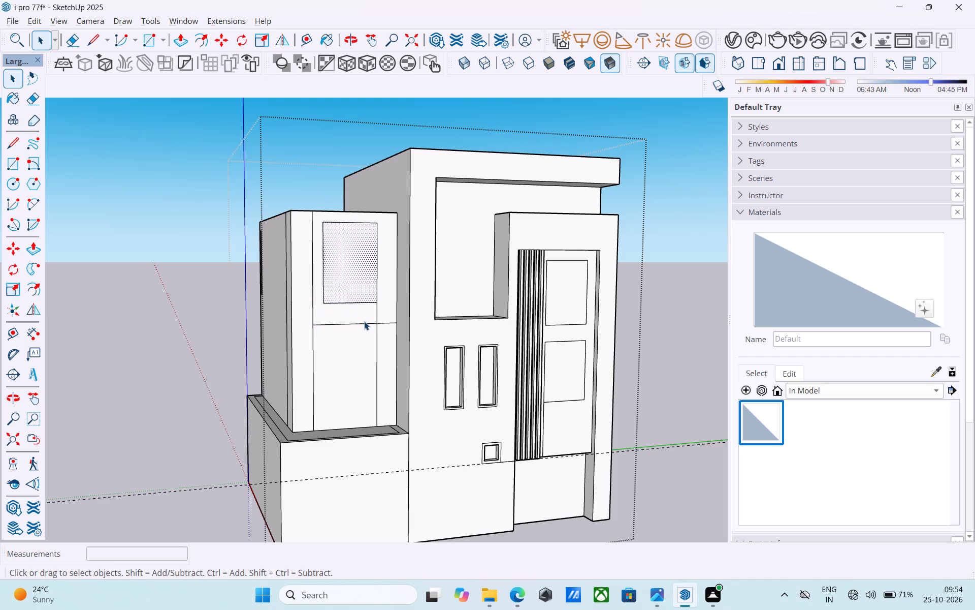
Draw a vertical line from the window's lower corner nearest the side wall down to the horizontal division, and another 2' below it.
key(l)
scroll(324, 339, up, 7)
click(327, 266)
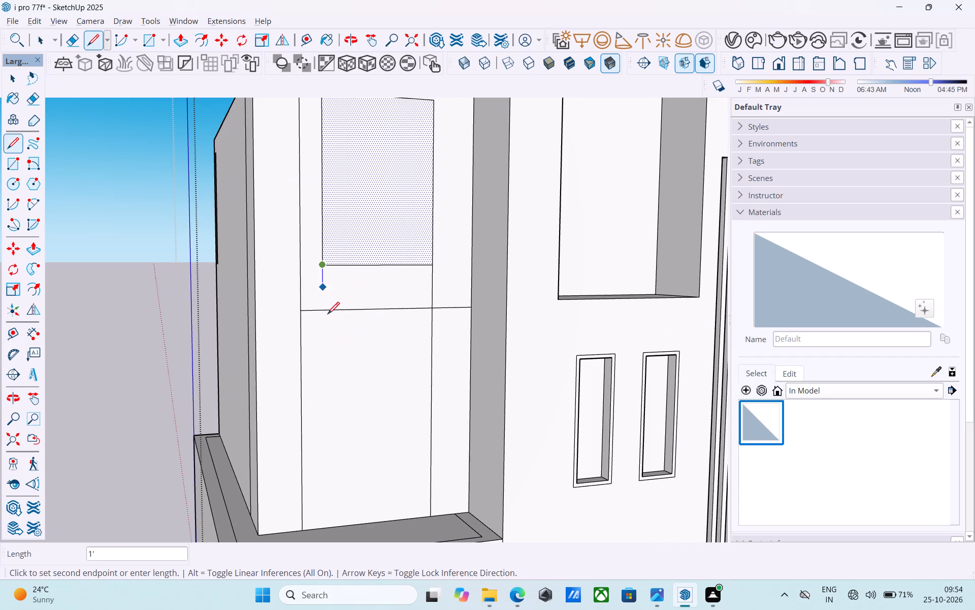
click(328, 311)
click(325, 313)
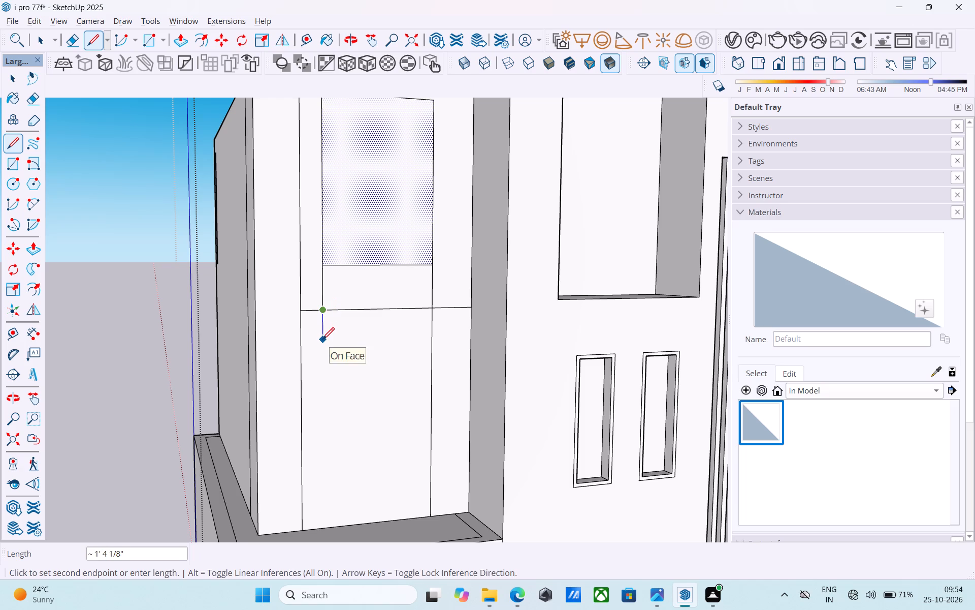
text(2')
key(Return)
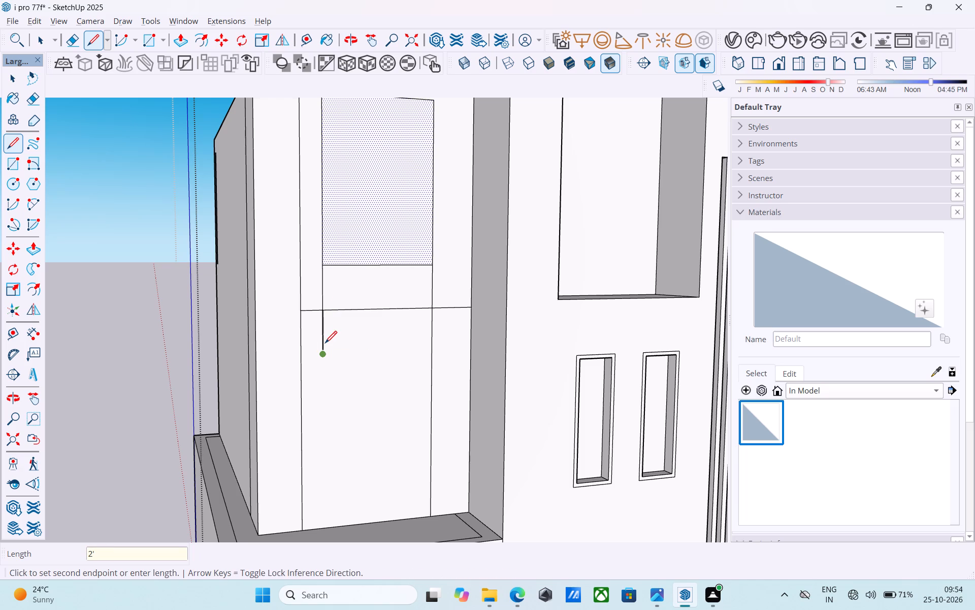
Copy the front window panel 11' 6" straight down so its top corner lands on the end of the 2' line.
scroll(325, 344, down, 4)
key(space)
click(371, 254)
key(m)
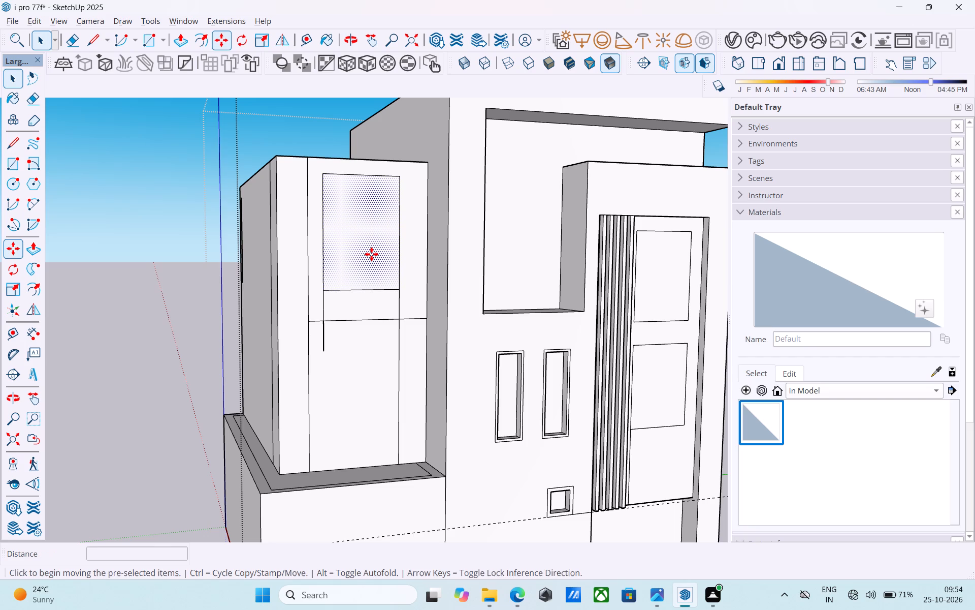
click(323, 174)
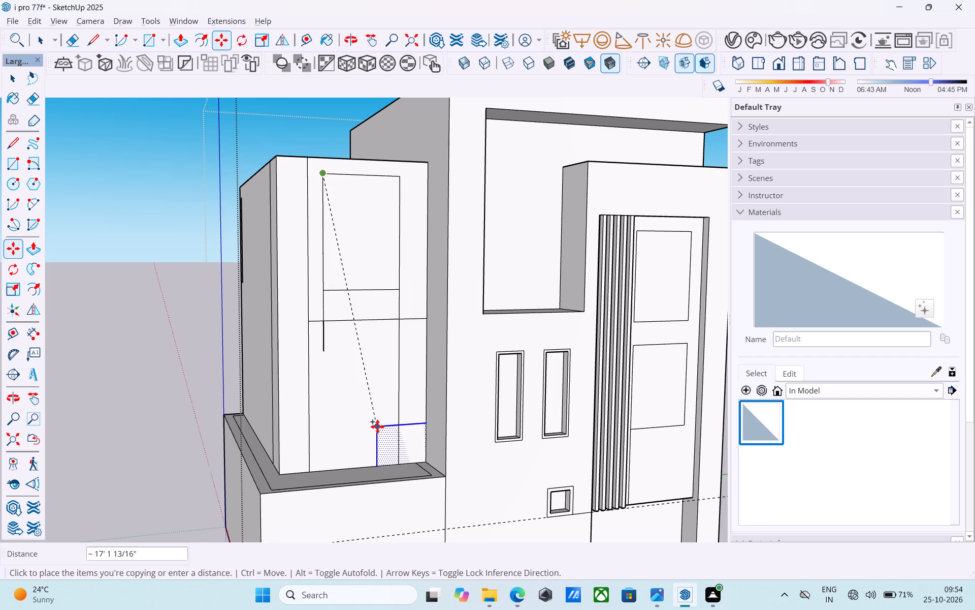
click(324, 349)
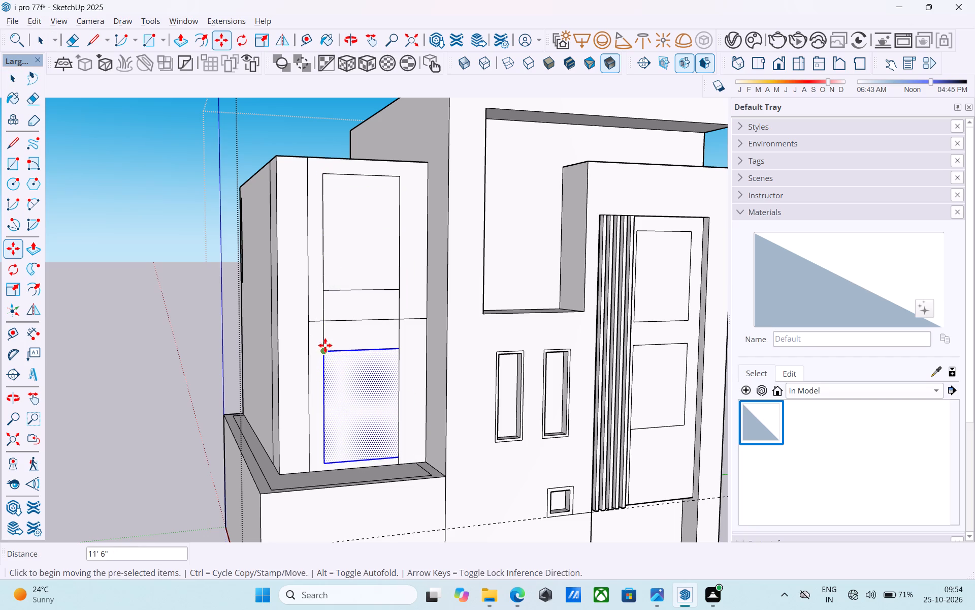
Erase the two vertical guide lines and the horizontal division segment between the upper and lower window panels.
key(e)
scroll(325, 338, up, 2)
drag(326, 339, 312, 337)
drag(330, 310, 321, 303)
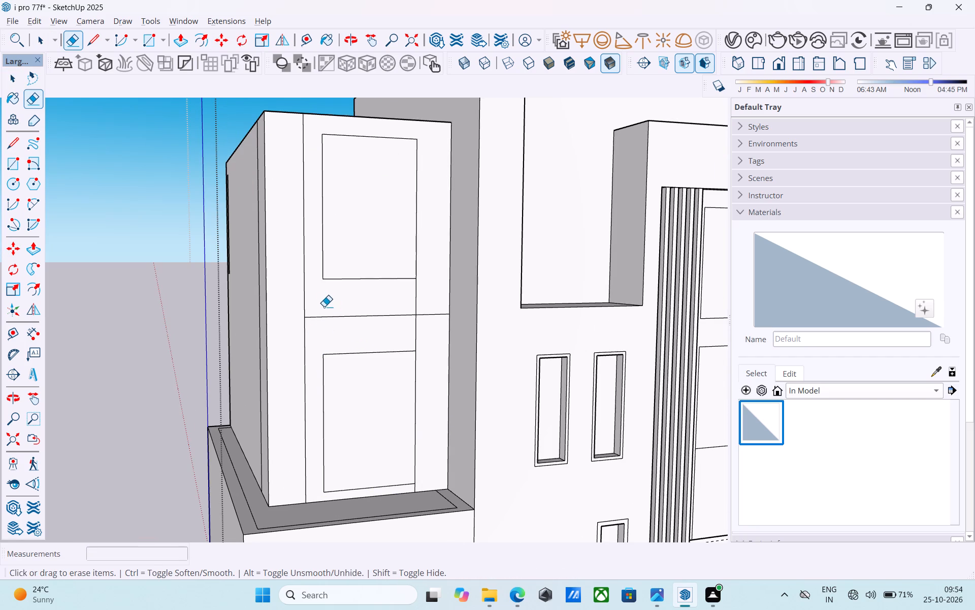
click(326, 317)
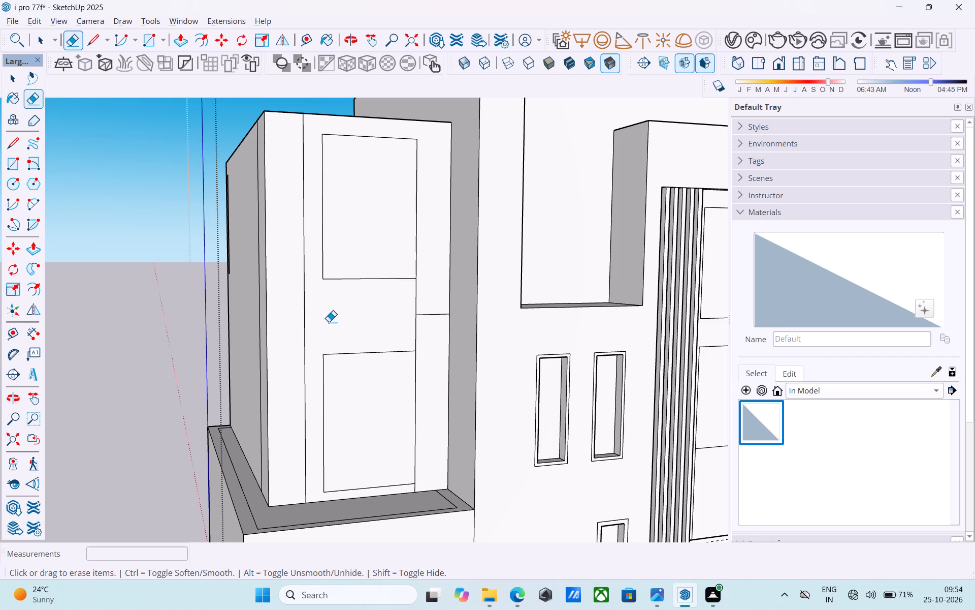
middle_click(329, 321)
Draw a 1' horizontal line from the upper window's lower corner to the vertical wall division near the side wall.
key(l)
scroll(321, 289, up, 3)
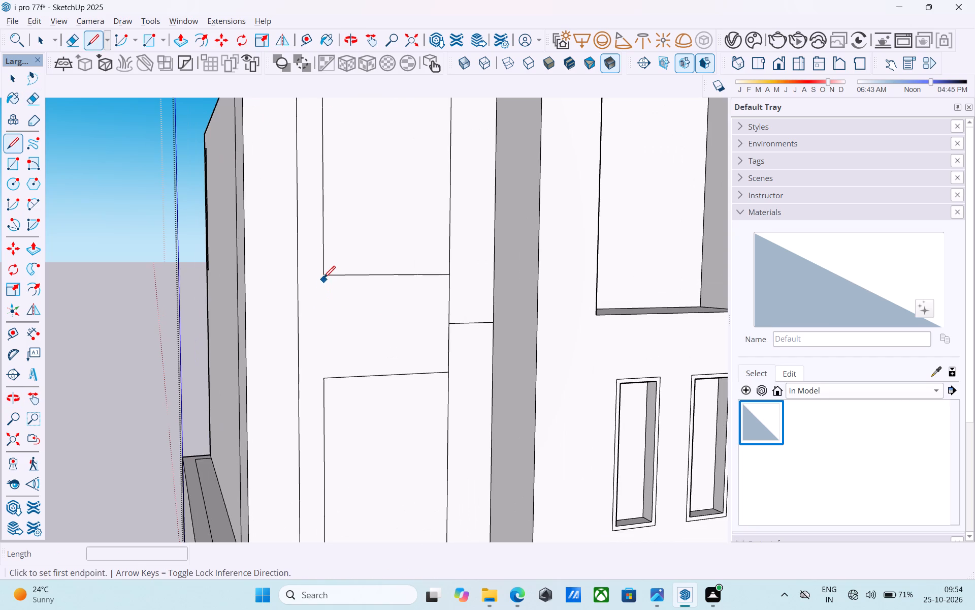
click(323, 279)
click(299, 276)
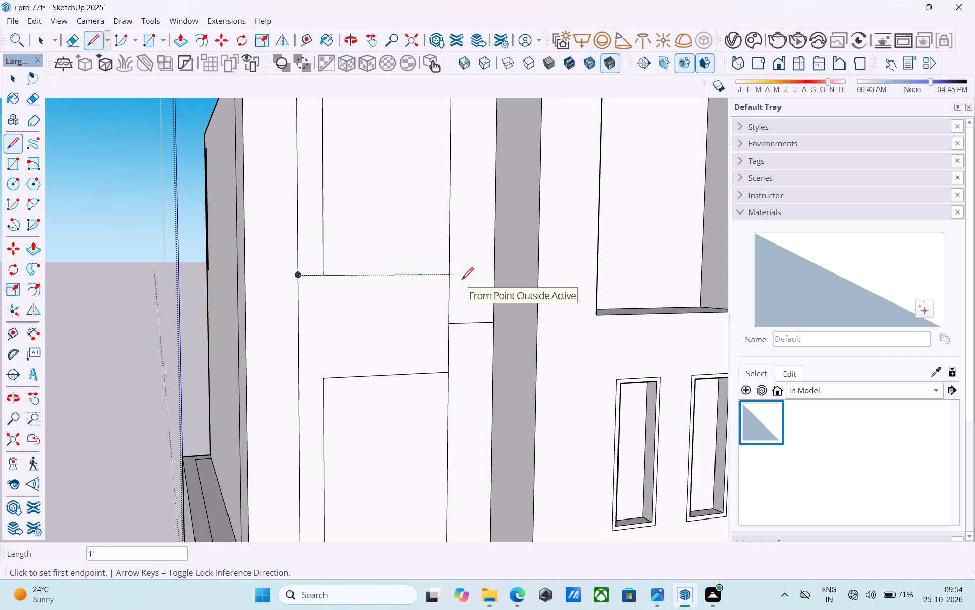
Erase the leftover horizontal division between the window line and the tall block, and save the model.
key(space)
key(e)
drag(468, 318, 471, 346)
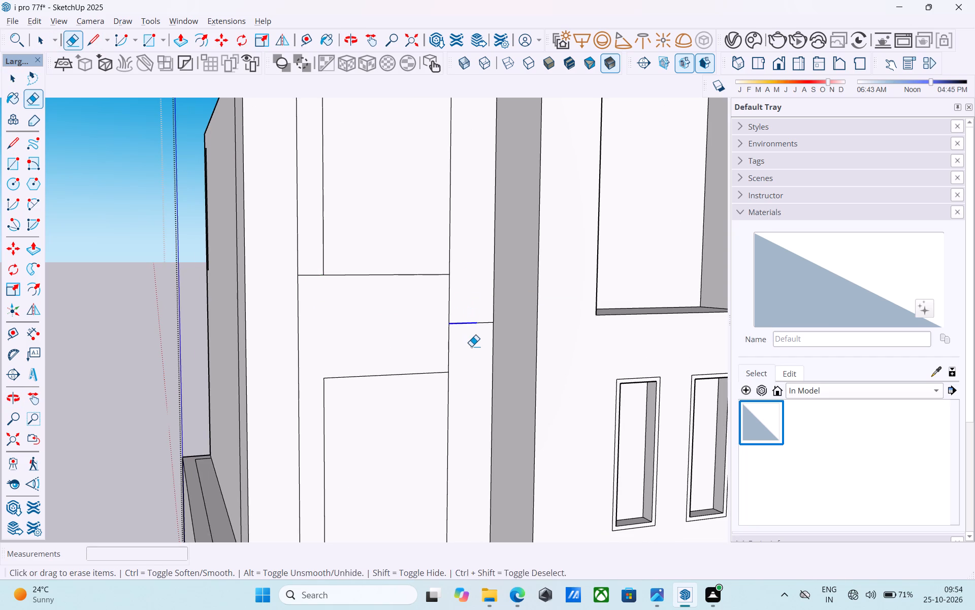
key(space)
key(ctrl+s)
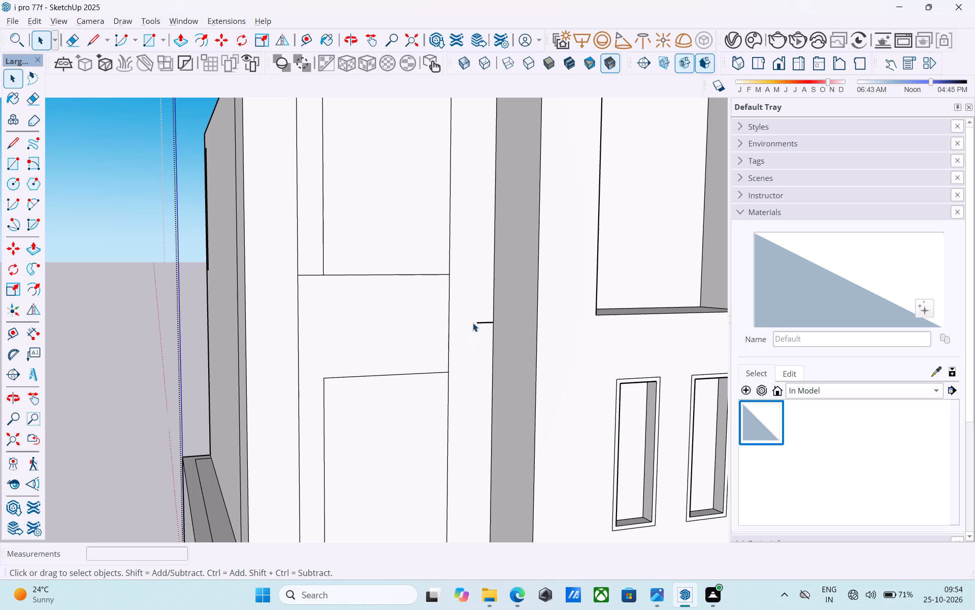
key(e)
drag(477, 322, 480, 329)
click(484, 323)
key(space)
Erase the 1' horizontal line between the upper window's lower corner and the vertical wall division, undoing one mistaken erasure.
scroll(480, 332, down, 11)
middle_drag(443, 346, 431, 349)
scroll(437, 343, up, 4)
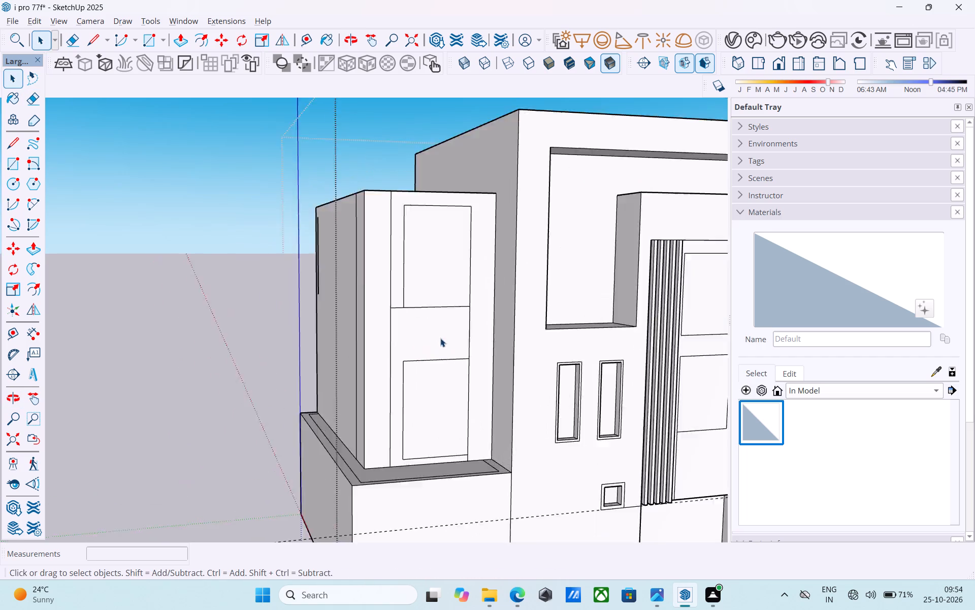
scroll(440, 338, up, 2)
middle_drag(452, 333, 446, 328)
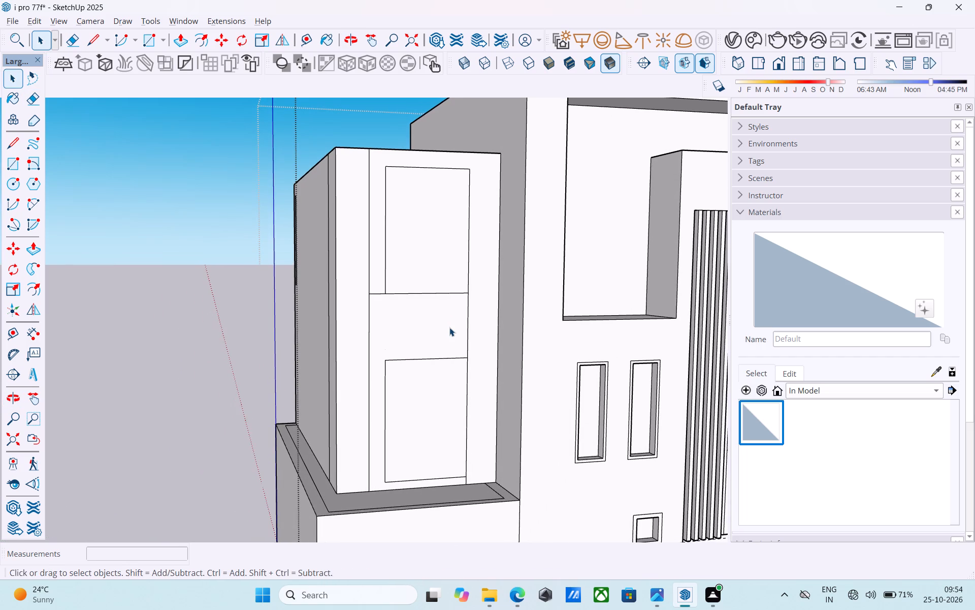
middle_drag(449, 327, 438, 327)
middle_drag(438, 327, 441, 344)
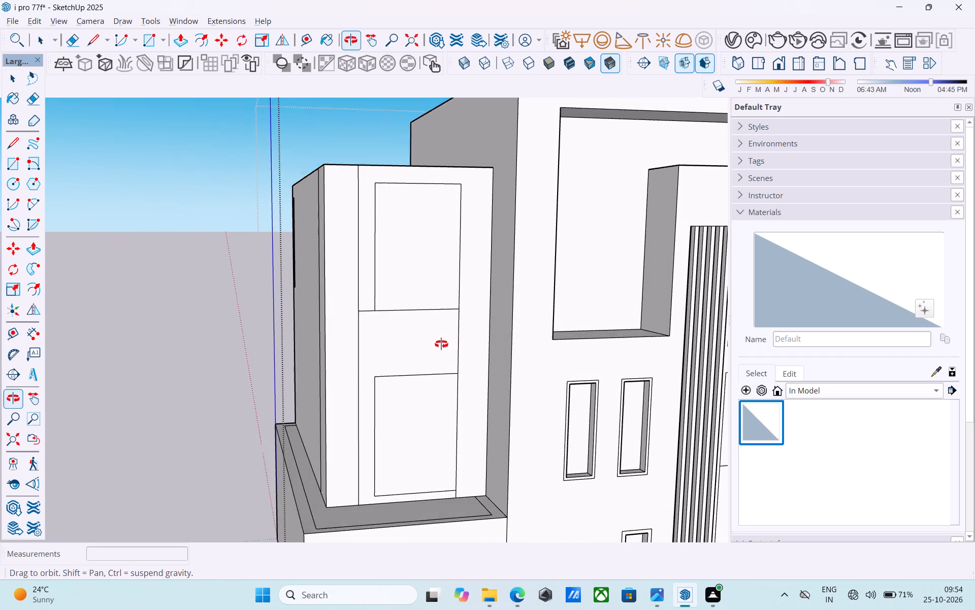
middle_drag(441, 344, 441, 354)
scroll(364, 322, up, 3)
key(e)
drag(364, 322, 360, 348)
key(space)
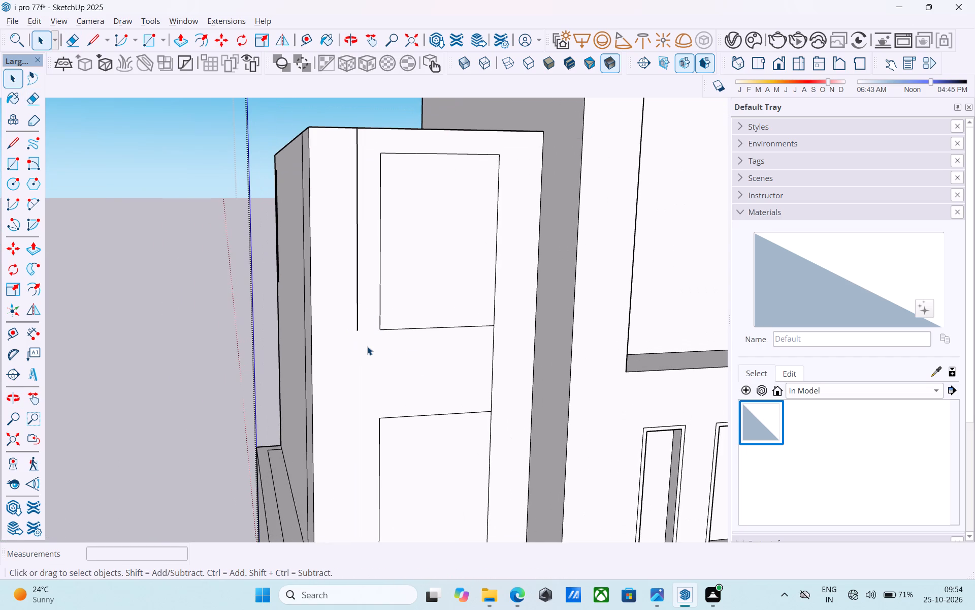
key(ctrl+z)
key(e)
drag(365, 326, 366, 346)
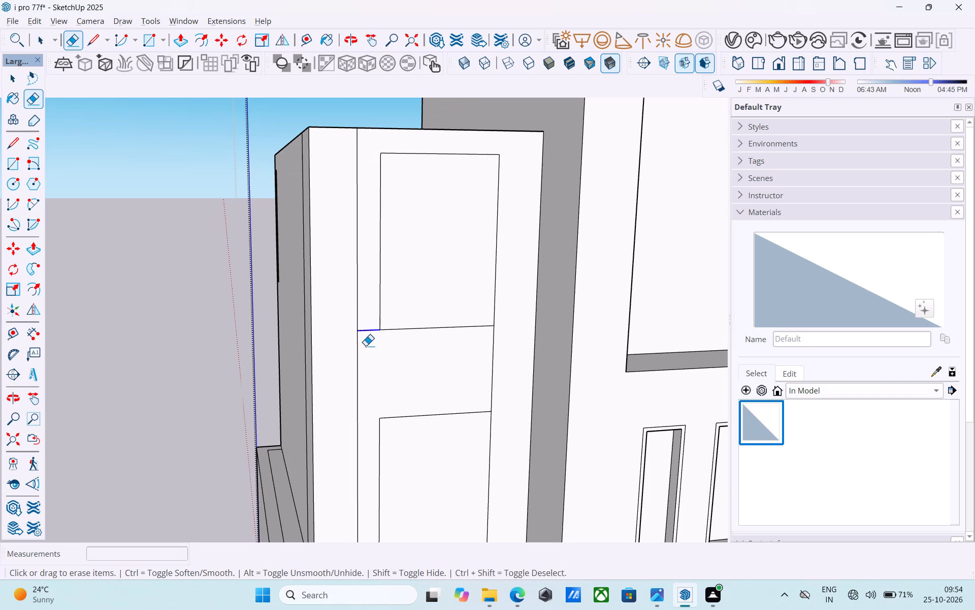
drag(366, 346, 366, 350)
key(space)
Draw a 4' vertical line joining the upper window's lower corner to the lower window's top corner nearest the side wall.
key(l)
click(378, 330)
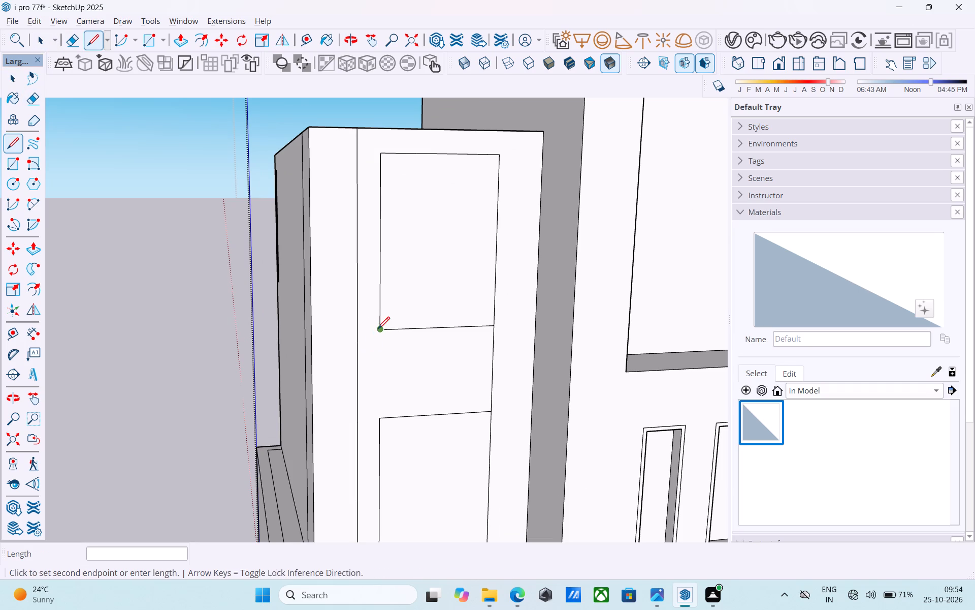
click(383, 421)
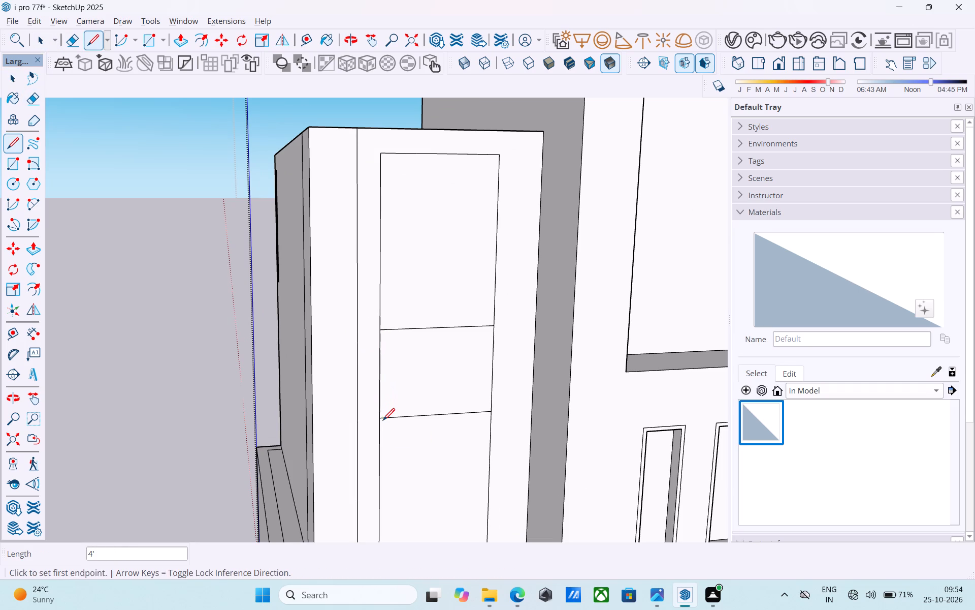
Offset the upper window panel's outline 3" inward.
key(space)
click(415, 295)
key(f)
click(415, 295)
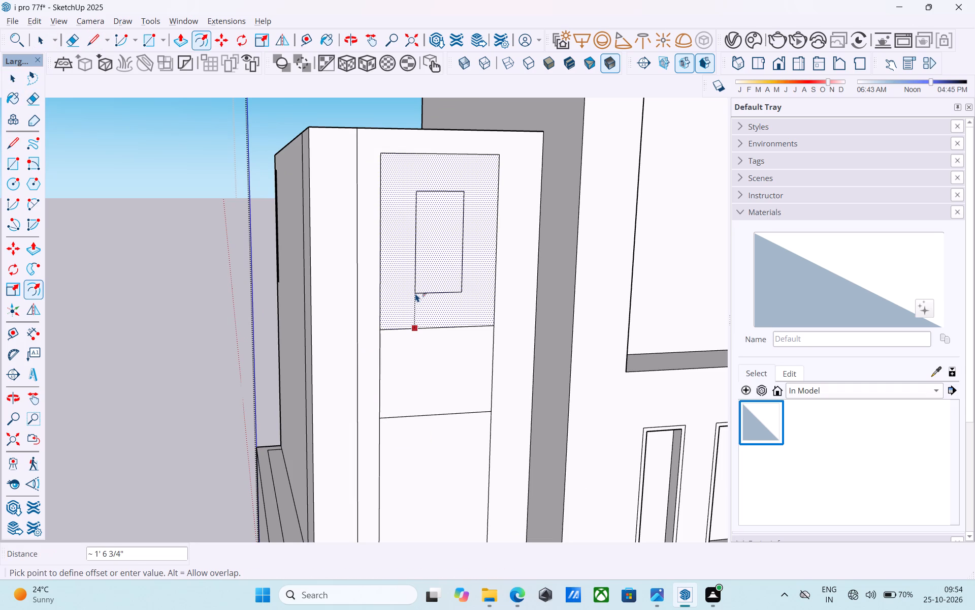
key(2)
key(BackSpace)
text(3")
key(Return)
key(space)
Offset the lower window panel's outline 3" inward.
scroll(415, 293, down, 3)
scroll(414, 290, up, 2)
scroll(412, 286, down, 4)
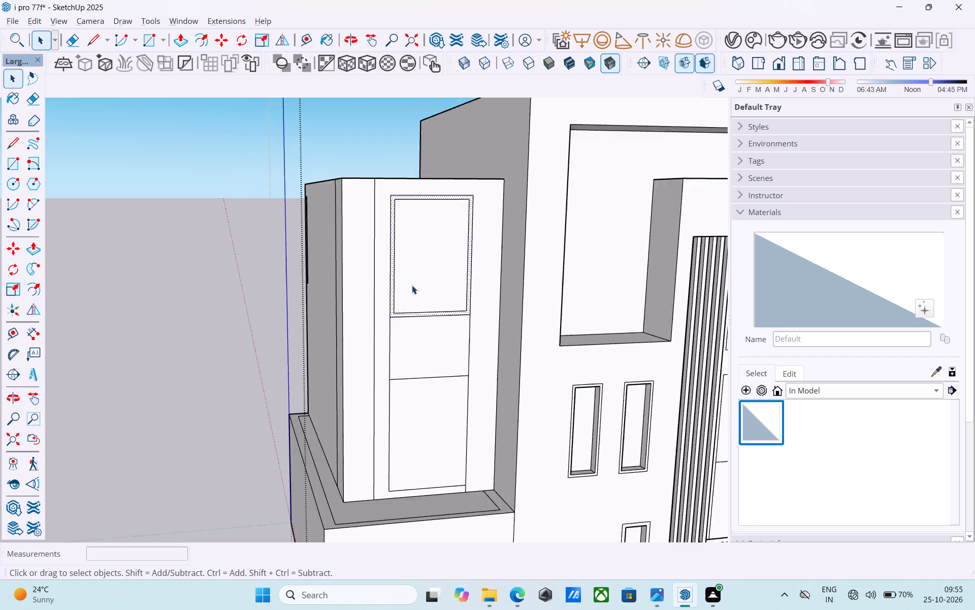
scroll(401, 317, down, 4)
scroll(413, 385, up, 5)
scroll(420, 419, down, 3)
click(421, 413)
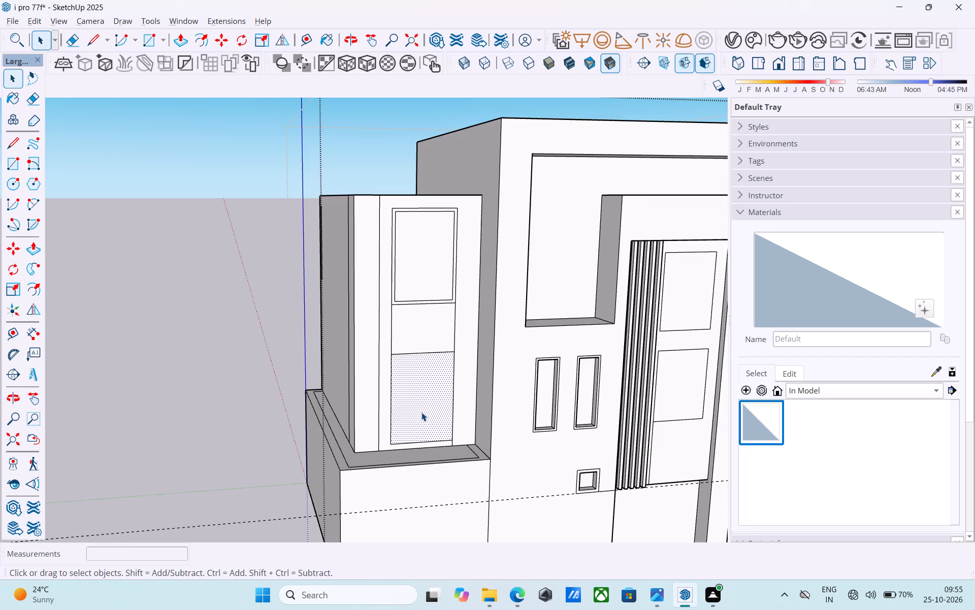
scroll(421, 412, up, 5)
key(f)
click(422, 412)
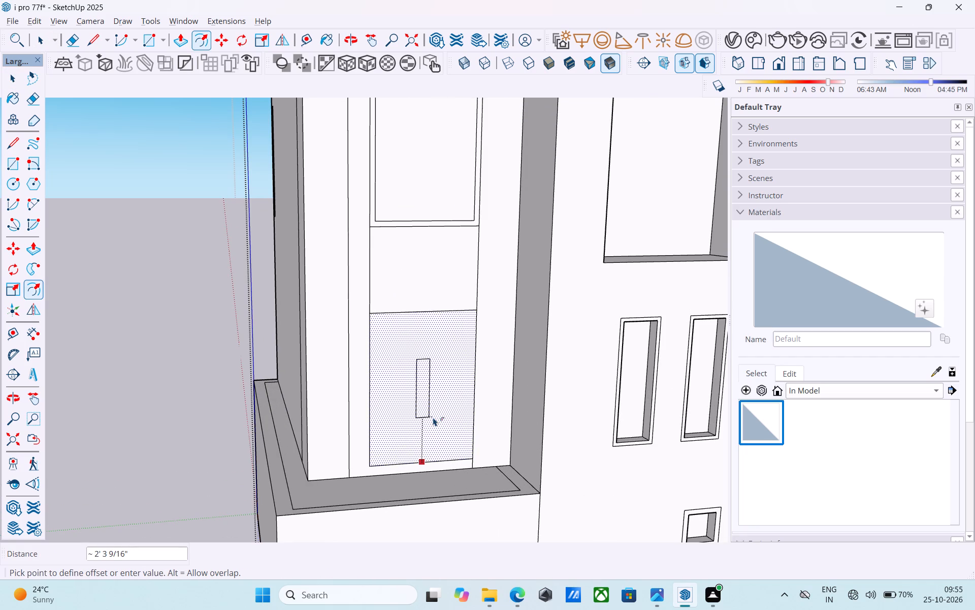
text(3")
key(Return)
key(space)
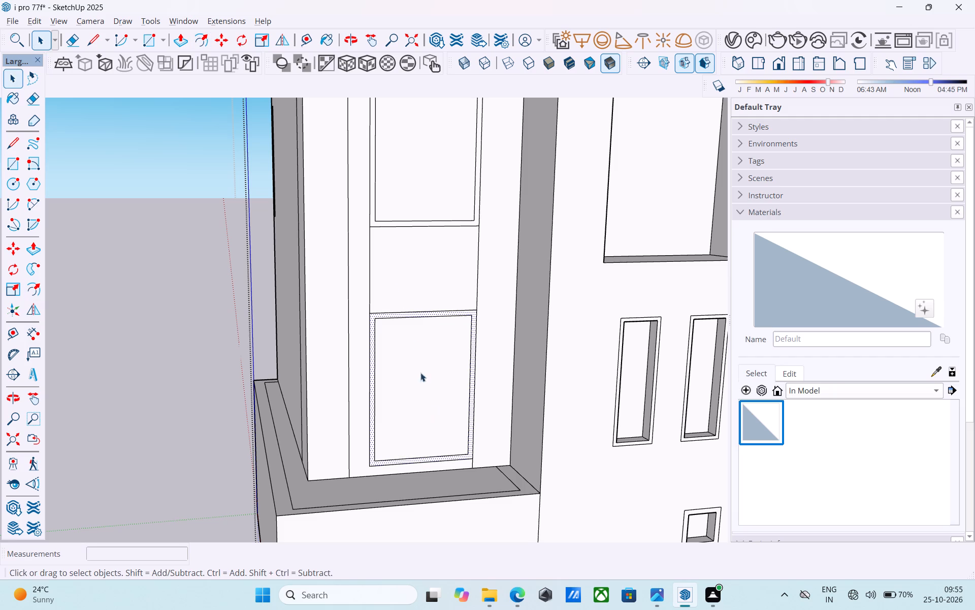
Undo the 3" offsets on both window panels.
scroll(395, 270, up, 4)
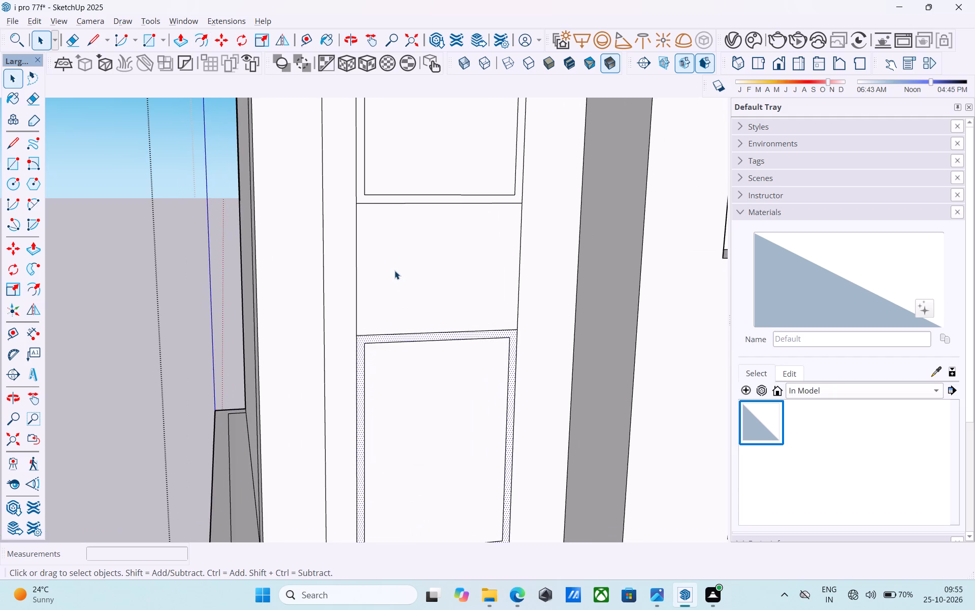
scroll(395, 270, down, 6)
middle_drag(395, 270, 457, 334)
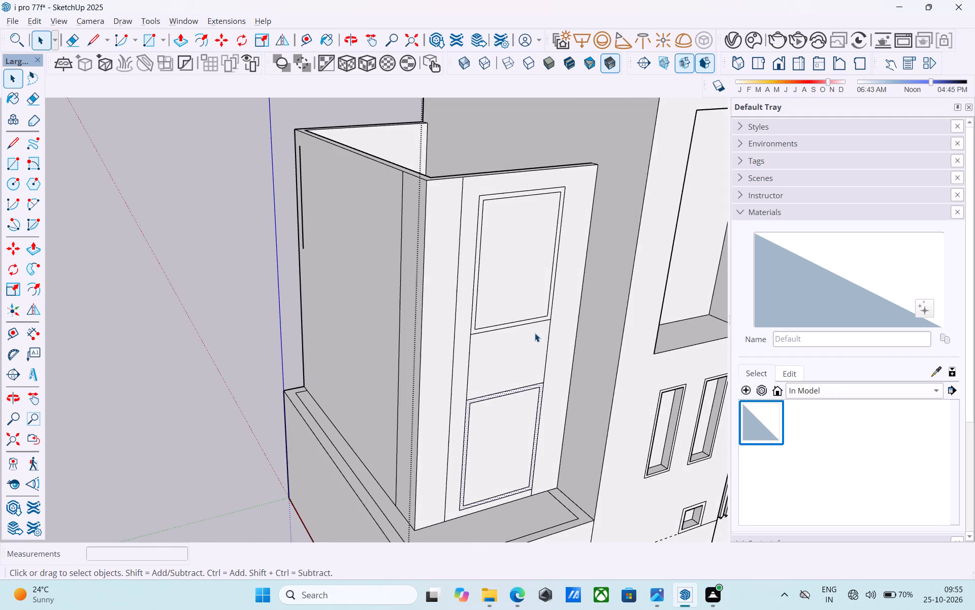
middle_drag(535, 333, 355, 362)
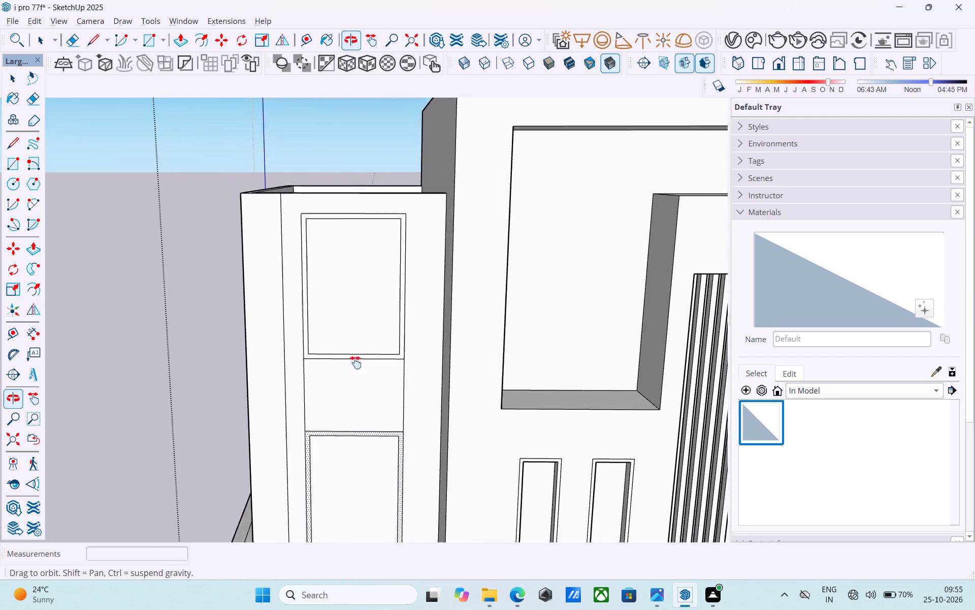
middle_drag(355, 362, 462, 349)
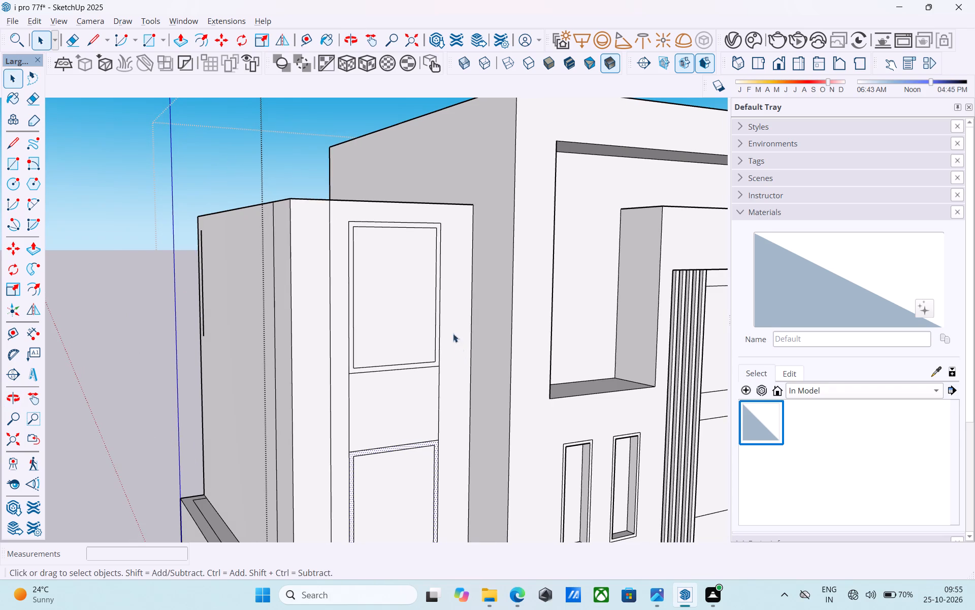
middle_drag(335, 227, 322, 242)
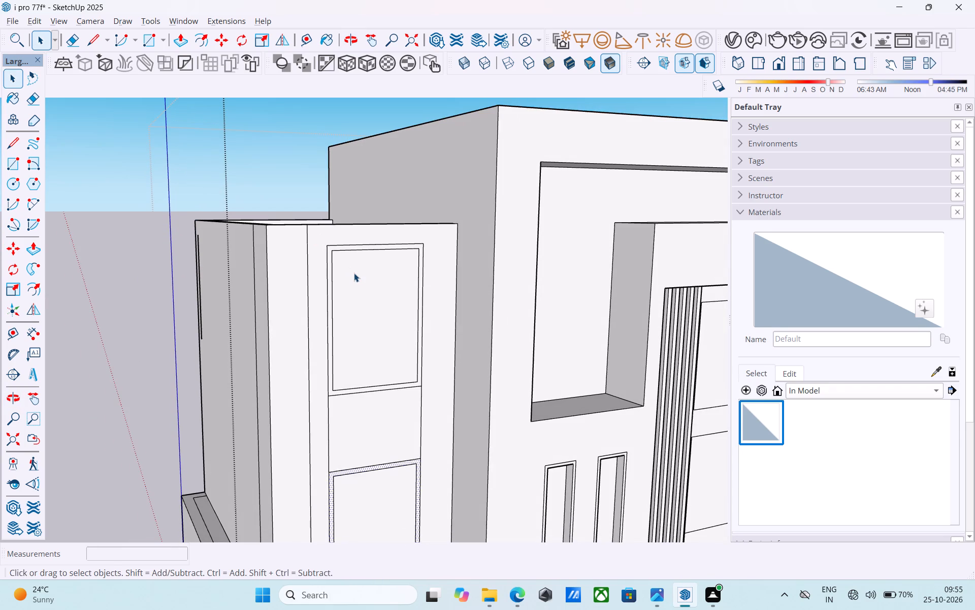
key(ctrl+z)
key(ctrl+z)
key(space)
Extend the upper window panel's top and bottom edges with lines to the vertical line near the side wall.
scroll(354, 270, up, 4)
middle_drag(353, 270, 251, 274)
key(l)
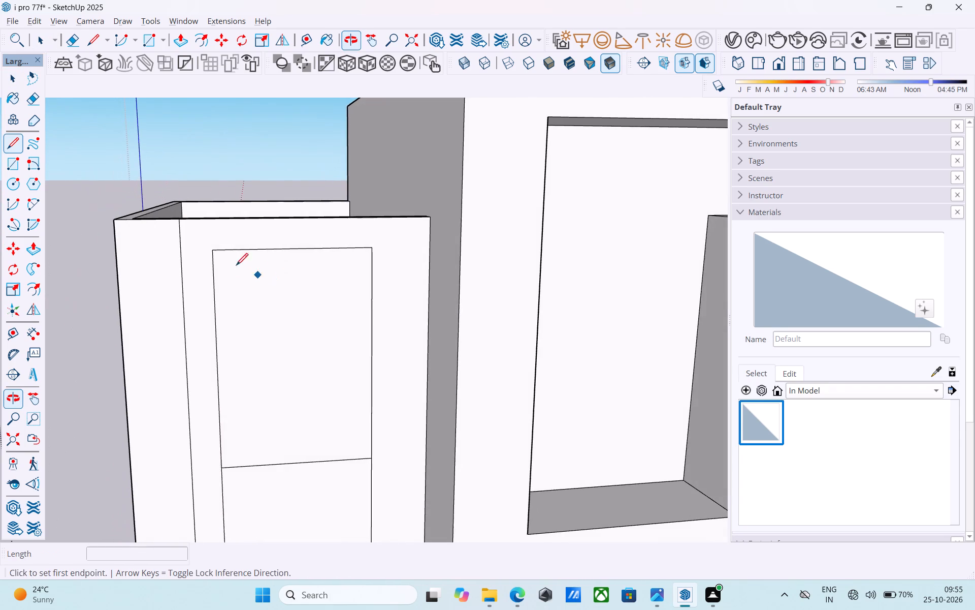
shift+middle_drag(221, 260, 295, 296)
scroll(295, 296, up, 2)
click(285, 287)
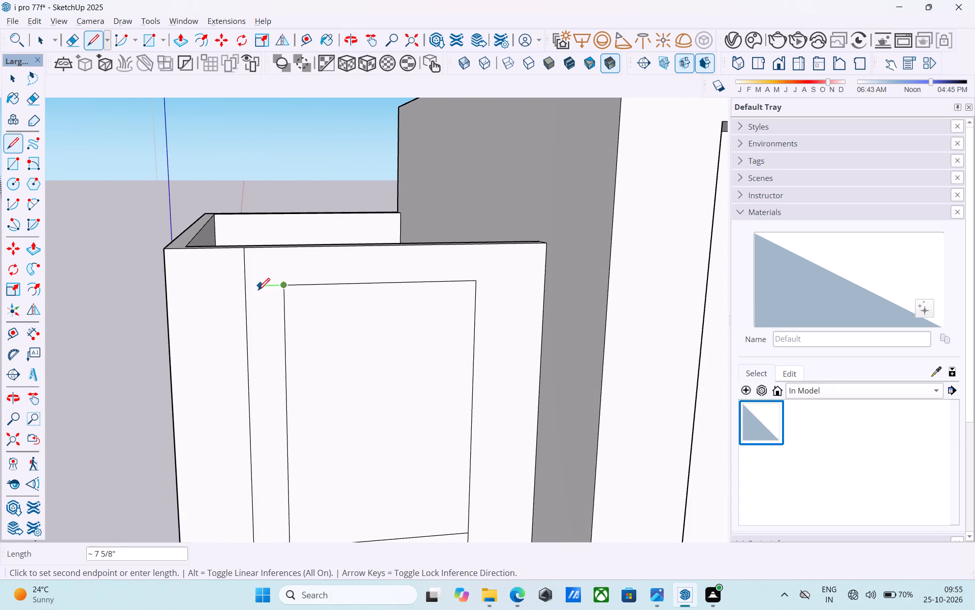
click(247, 287)
shift+middle_drag(329, 333, 374, 185)
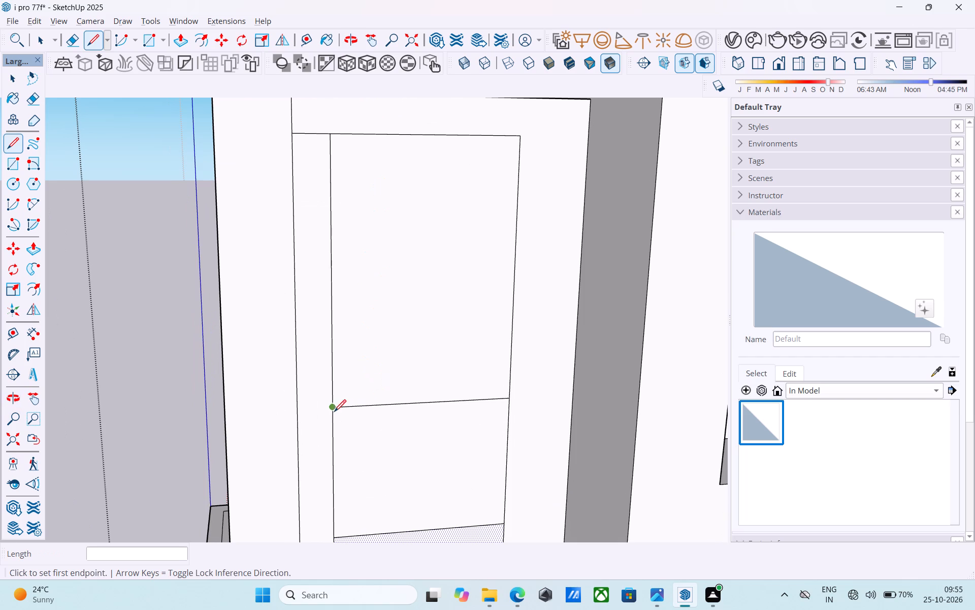
click(334, 413)
click(300, 410)
Extend the lower window panel's top and bottom edges with lines to the same vertical line near the side wall.
shift+middle_drag(333, 419, 336, 210)
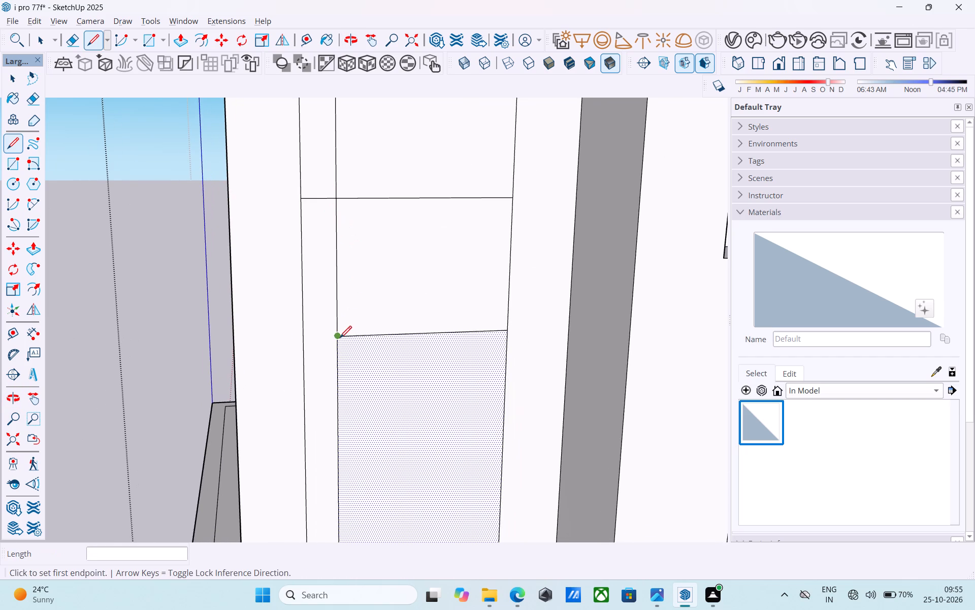
click(340, 339)
click(302, 344)
shift+middle_drag(334, 377, 347, 145)
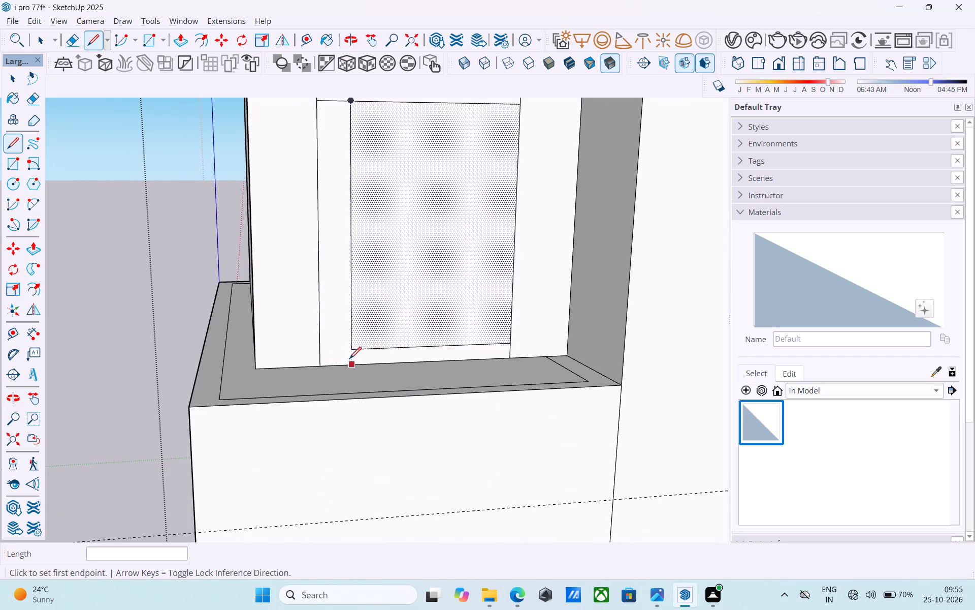
click(349, 350)
click(321, 355)
Erase the old vertical edges of the lower and upper window panels so both span the widened outline.
shift+scroll(384, 285, up, 1)
shift+middle_drag(370, 317, 361, 382)
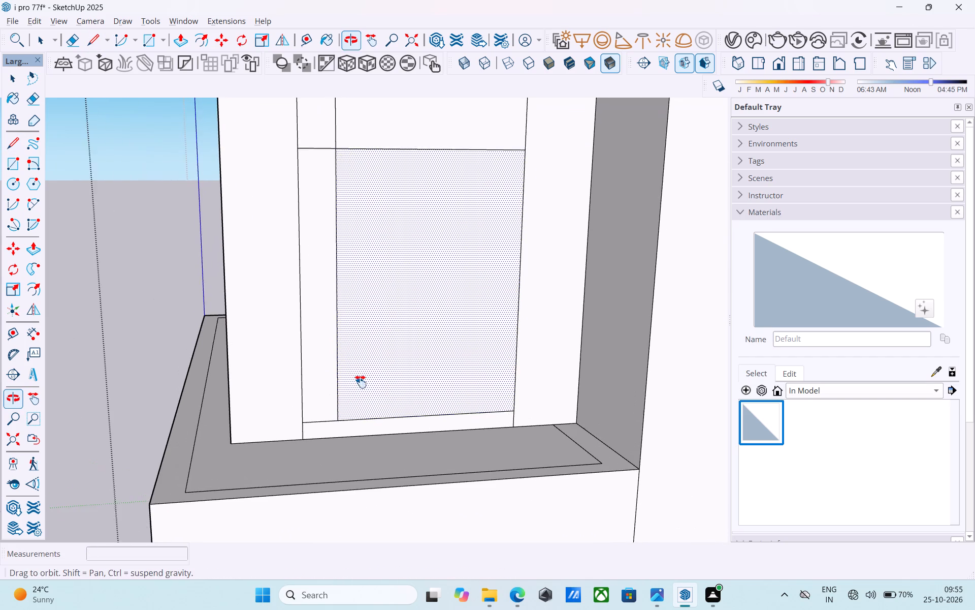
shift+middle_drag(361, 382, 361, 382)
key(e)
drag(363, 365, 335, 356)
scroll(350, 316, down, 7)
shift+middle_drag(351, 315, 362, 416)
scroll(375, 375, up, 5)
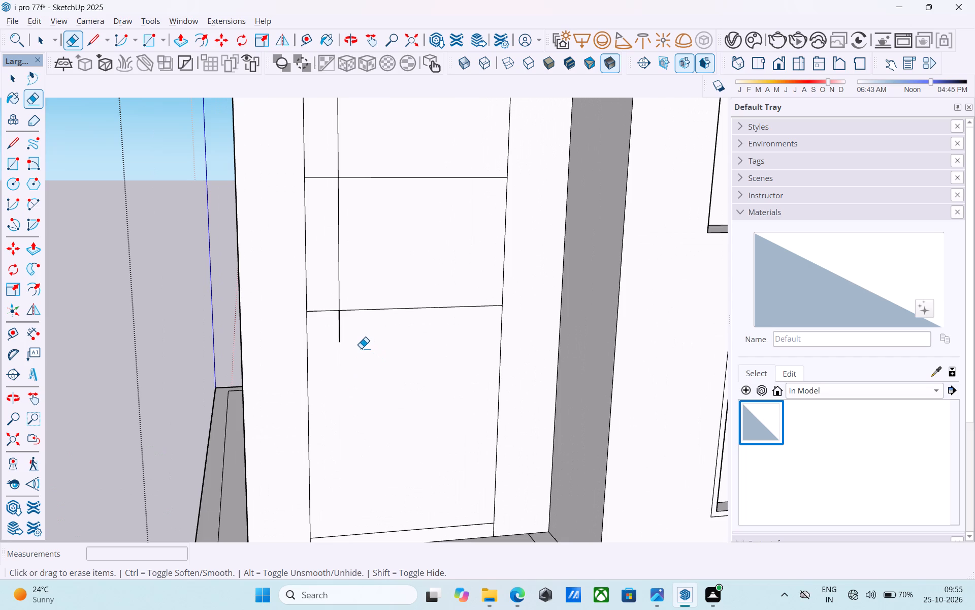
drag(349, 341, 341, 337)
drag(338, 327, 329, 323)
scroll(360, 237, down, 3)
shift+middle_drag(357, 242, 365, 437)
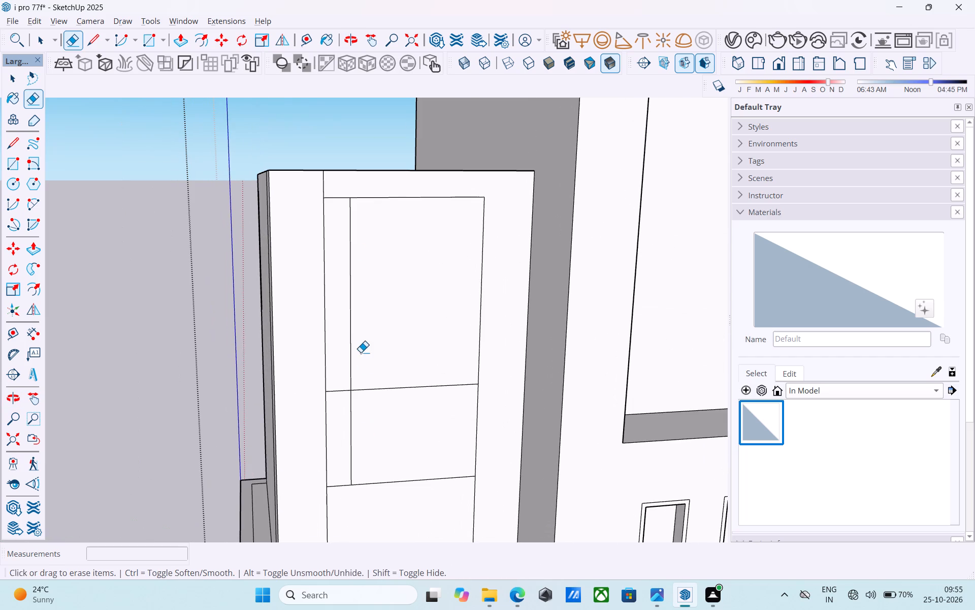
drag(360, 352, 351, 347)
drag(350, 217, 345, 217)
scroll(362, 262, down, 5)
shift+middle_drag(362, 307, 357, 257)
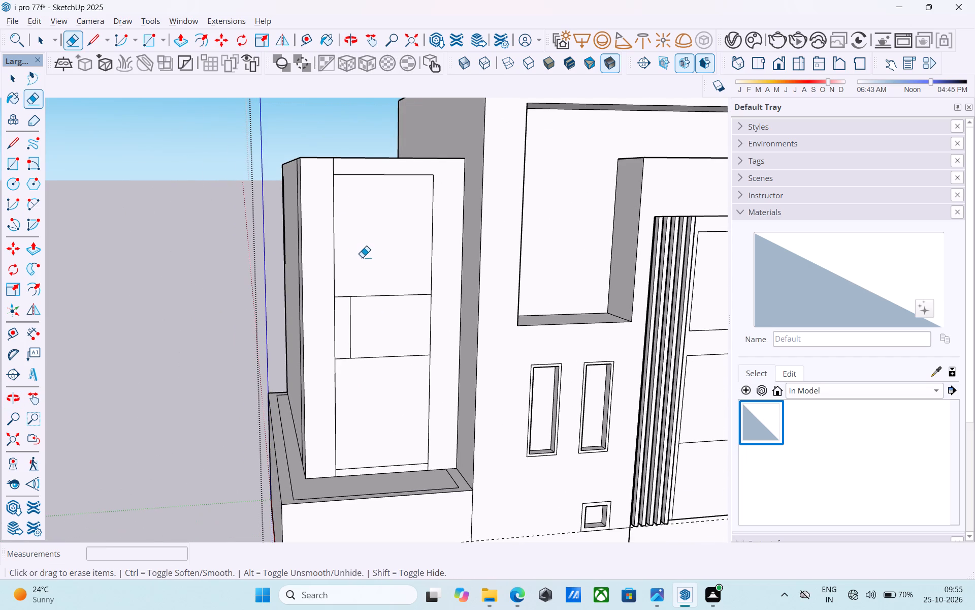
Offset the widened upper window panel's outline 3" inward.
key(space)
scroll(365, 260, up, 4)
click(367, 260)
key(f)
click(367, 259)
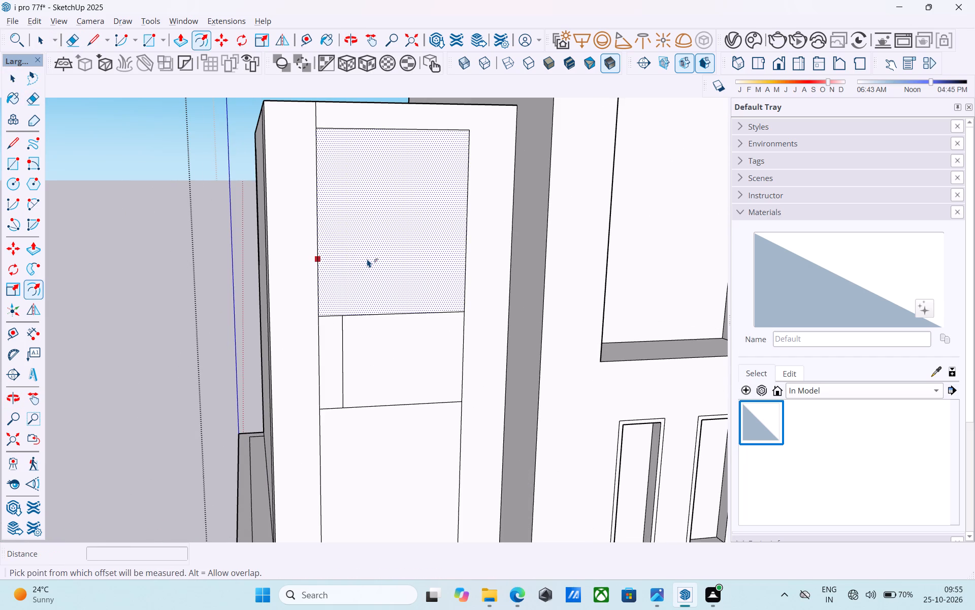
text(3")
key(Return)
key(space)
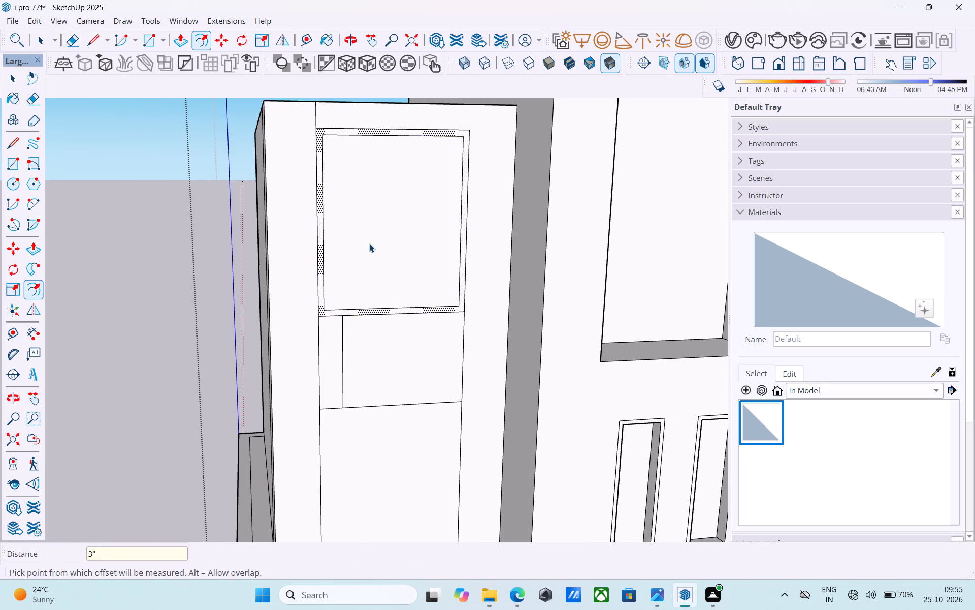
Offset the widened lower window panel's outline 3" inward.
scroll(369, 243, down, 9)
scroll(384, 359, up, 1)
click(382, 356)
scroll(383, 353, up, 4)
key(f)
click(383, 353)
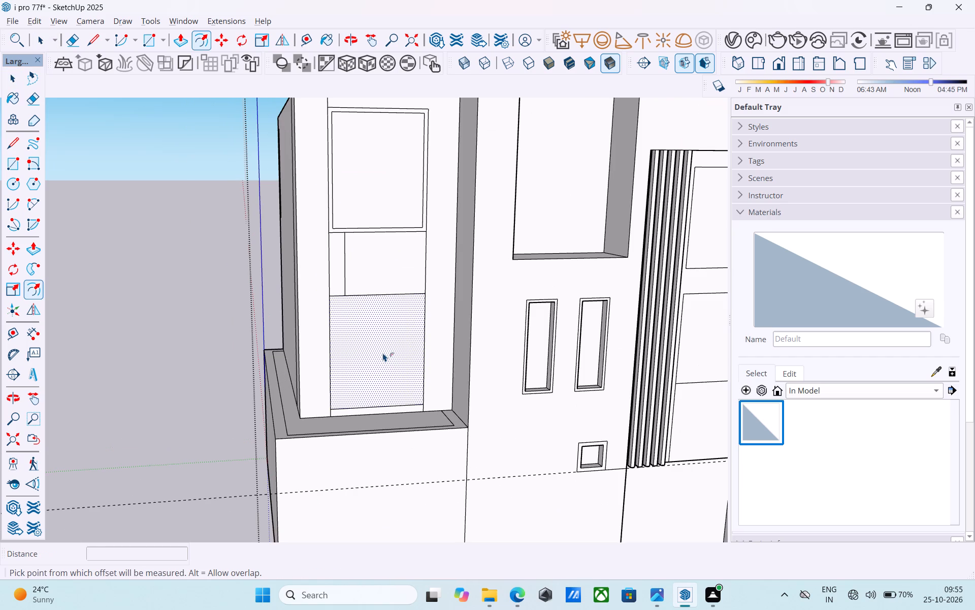
key(3)
key(shift+quotedbl)
key(Return)
key(space)
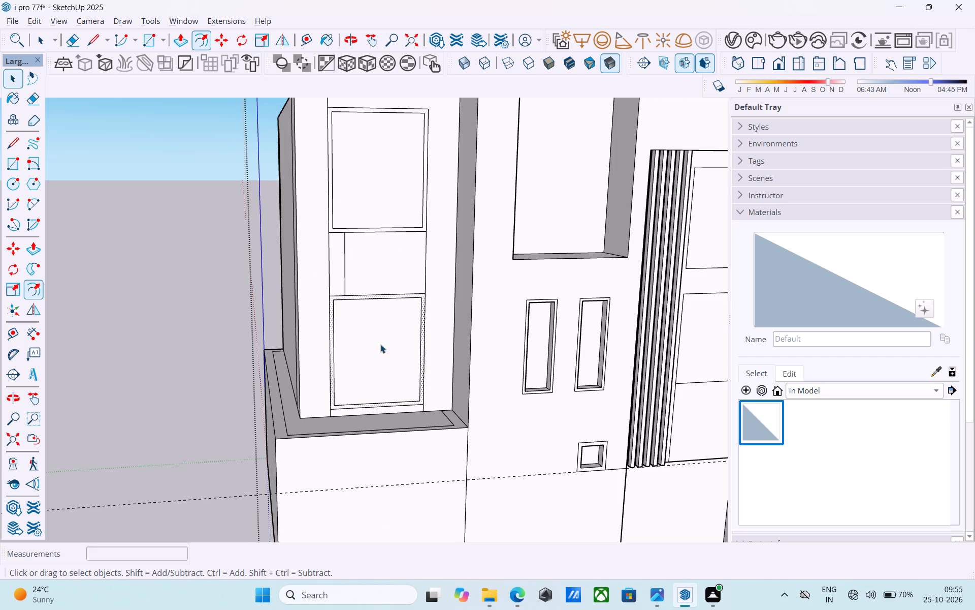
Erase the leftover vertical line crossing the middle panel between the two windows.
key(e)
scroll(372, 270, up, 4)
drag(333, 265, 324, 265)
key(space)
scroll(336, 286, down, 6)
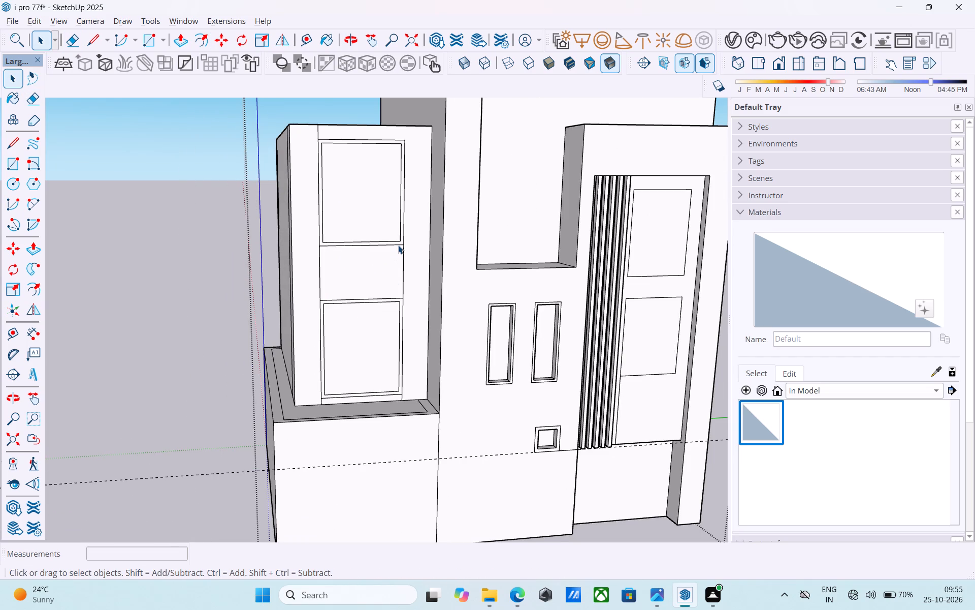
Push the upper window's inner face 4" into the wall.
middle_drag(395, 247, 494, 336)
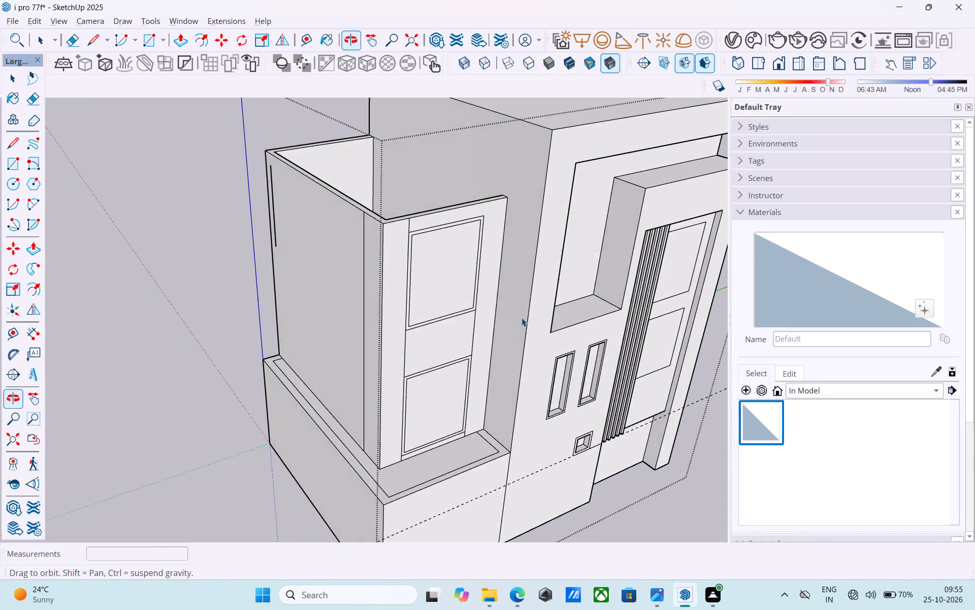
scroll(472, 269, up, 4)
click(449, 277)
scroll(449, 277, up, 2)
key(p)
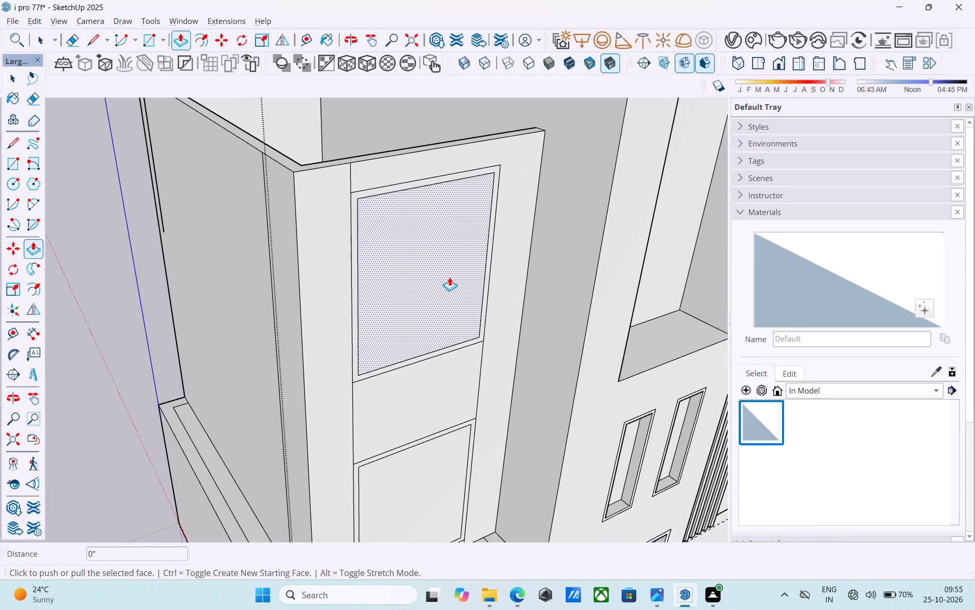
click(449, 277)
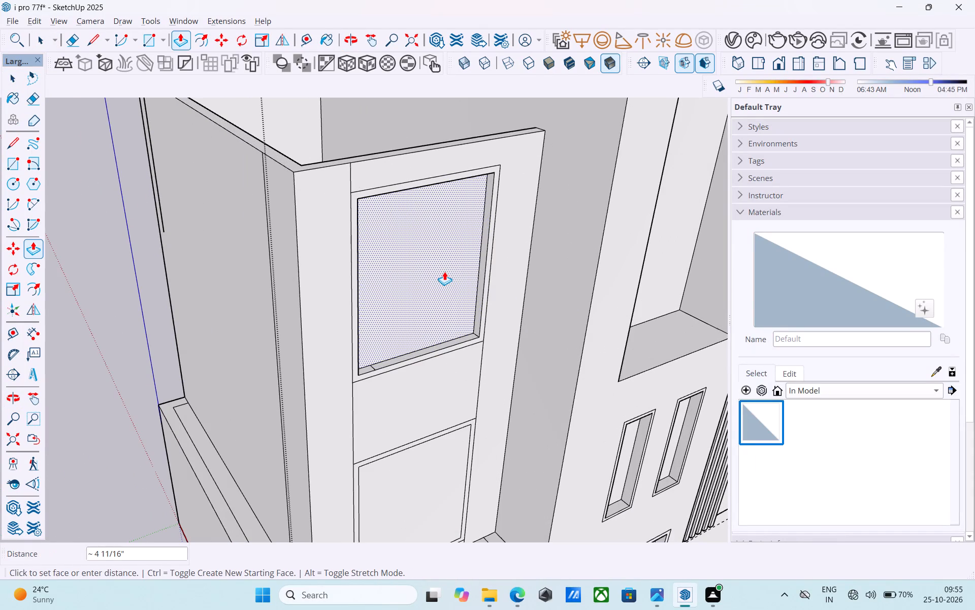
text(4")
key(Return)
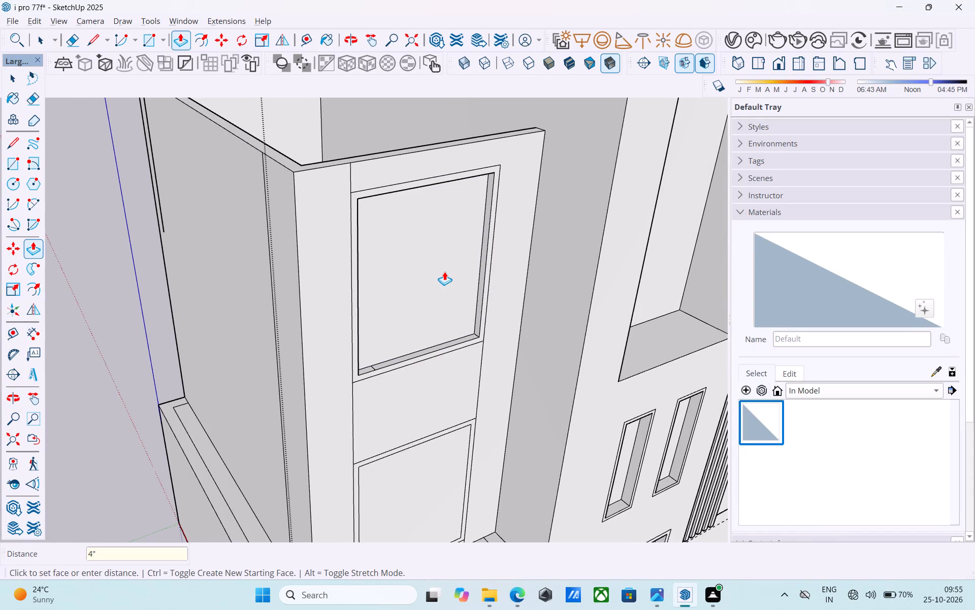
Repeat the 4" push on the lower window's inner face and the middle panel face.
scroll(443, 270, down, 5)
double_click(438, 422)
scroll(438, 370, up, 6)
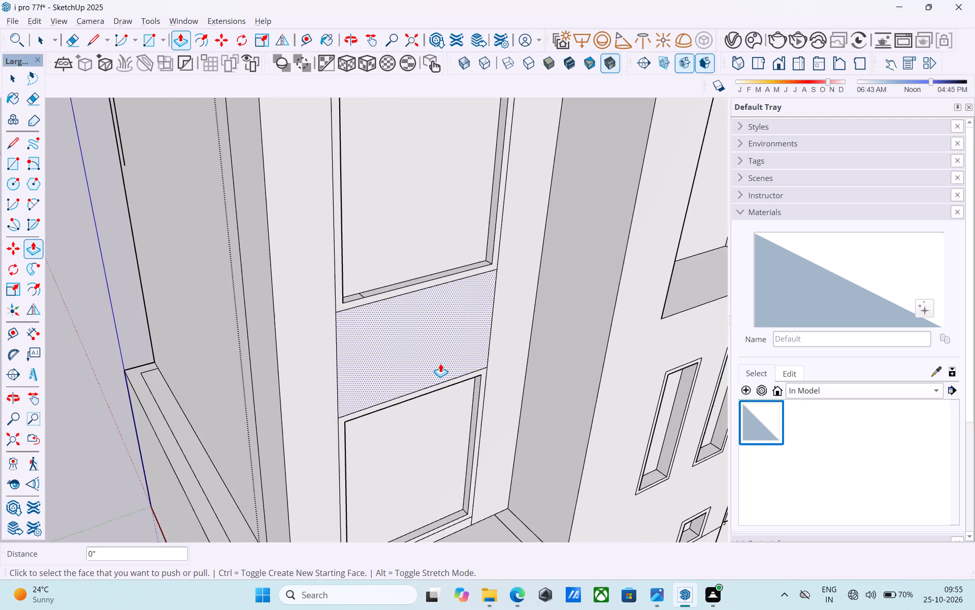
double_click(441, 363)
key(space)
Pull the middle recess's side face nearest the tall block 3" inward to align with the window openings.
shift+middle_drag(439, 355, 435, 428)
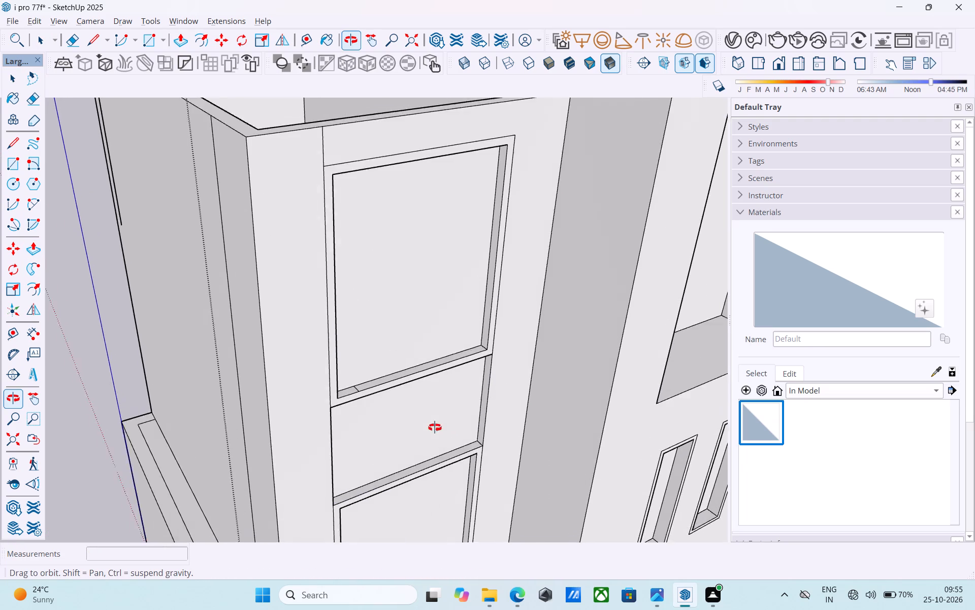
shift+middle_drag(435, 428, 461, 332)
shift+middle_drag(383, 371, 427, 332)
scroll(429, 326, down, 6)
shift+middle_drag(448, 344, 426, 388)
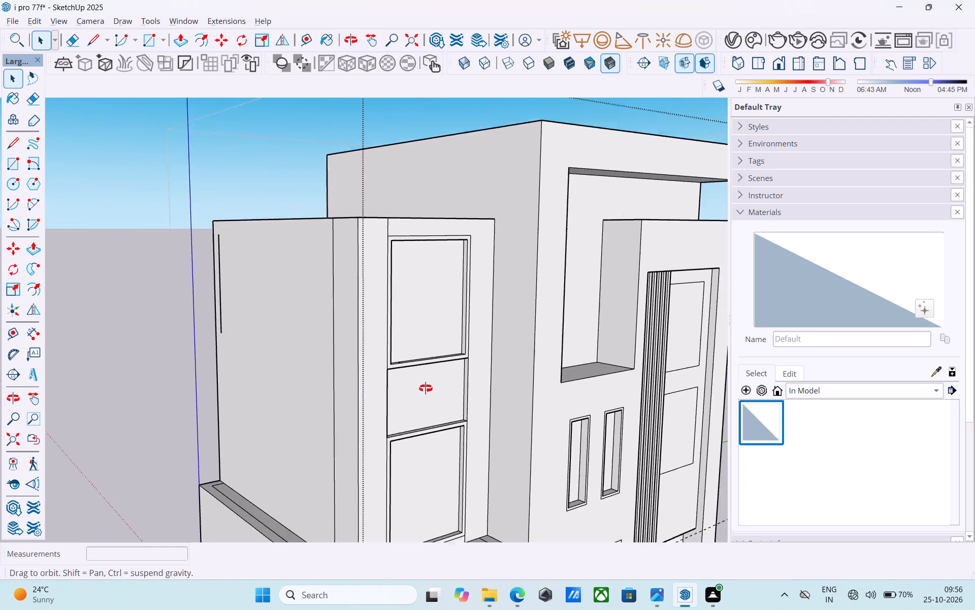
shift+middle_drag(426, 388, 329, 354)
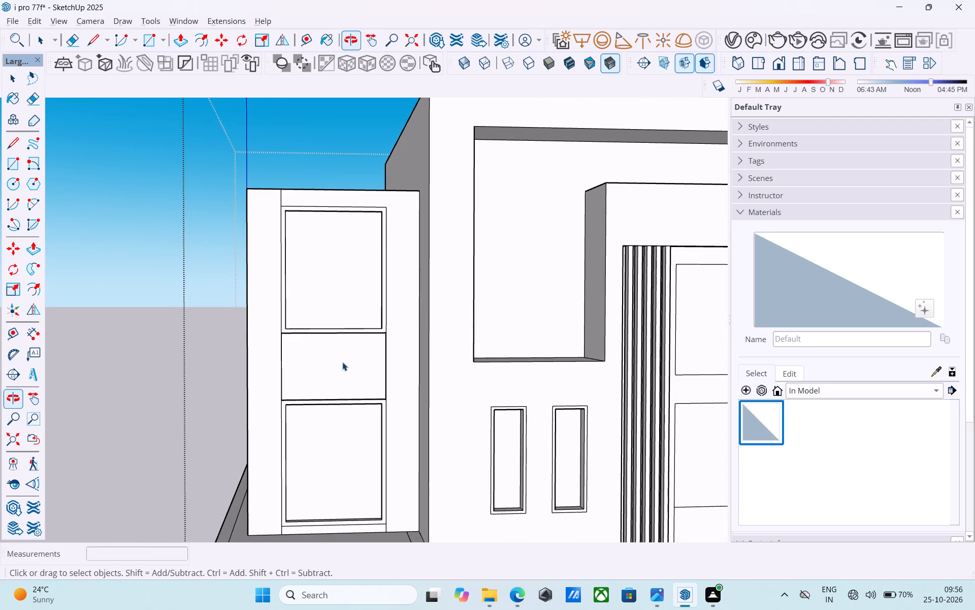
shift+middle_drag(390, 394, 450, 407)
scroll(450, 405, up, 5)
scroll(470, 343, up, 5)
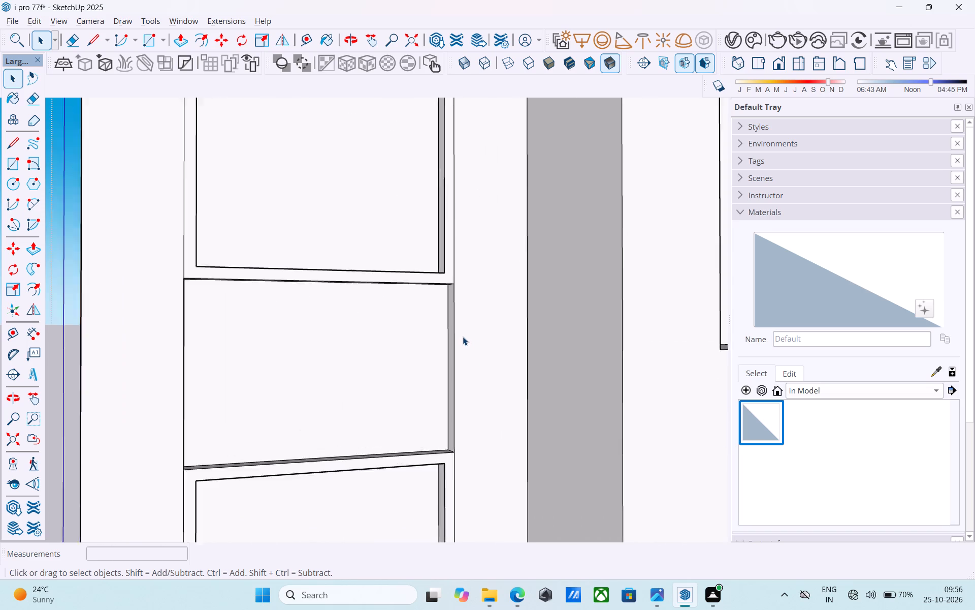
scroll(463, 337, up, 1)
click(446, 323)
scroll(449, 315, up, 4)
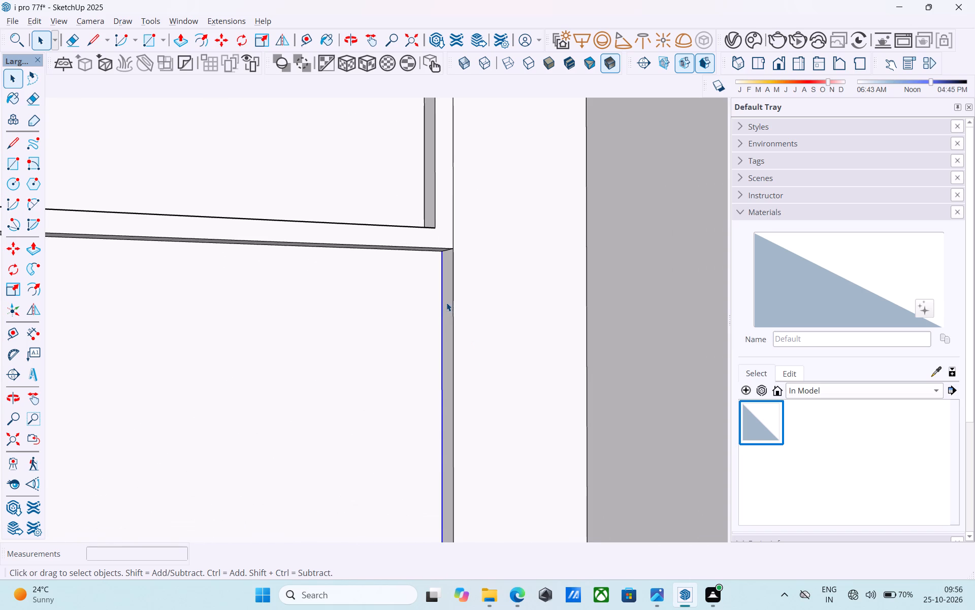
click(446, 302)
key(p)
click(447, 302)
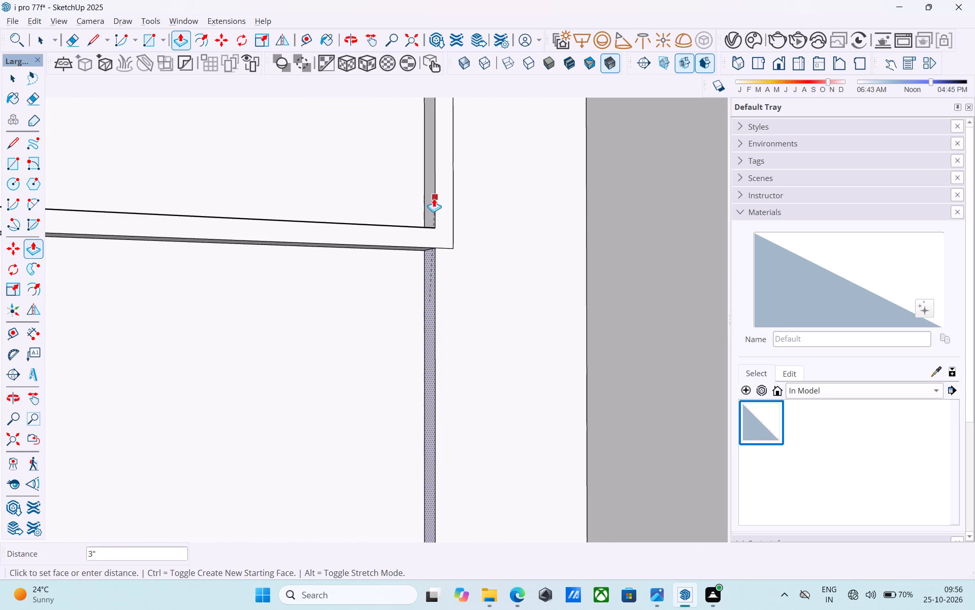
click(434, 198)
key(space)
scroll(428, 209, down, 10)
Draw a 4' vertical line joining the upper and lower window frames' outer corners on the tall-block side.
middle_drag(433, 256, 406, 286)
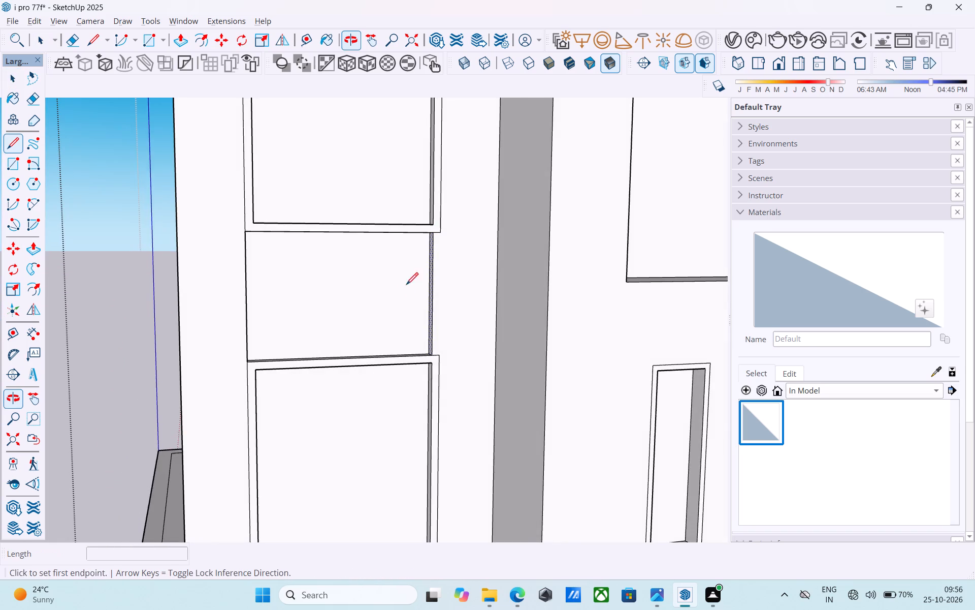
key(l)
scroll(420, 273, up, 5)
middle_drag(450, 211, 221, 283)
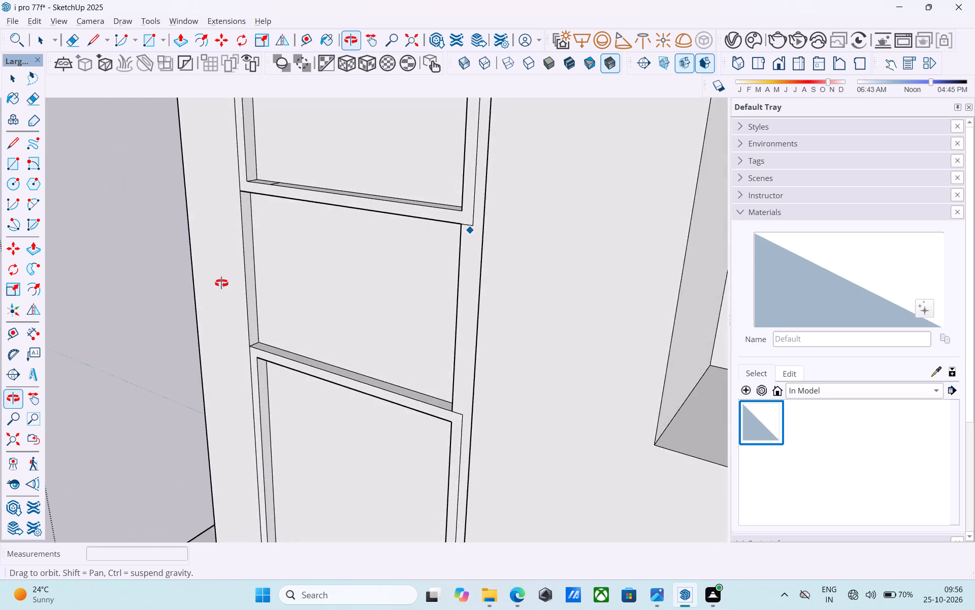
middle_drag(221, 283, 368, 253)
click(454, 207)
click(447, 413)
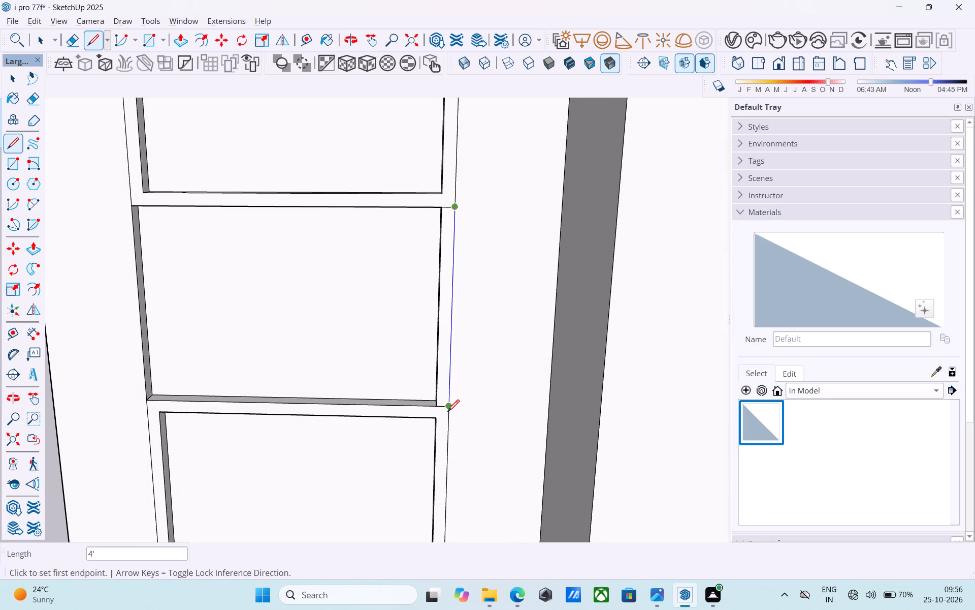
key(space)
scroll(446, 410, down, 12)
Pull the middle recess's side face nearest the side wall 3" inward to align with the window openings.
middle_drag(444, 410, 499, 355)
scroll(507, 330, down, 4)
middle_drag(502, 345, 630, 364)
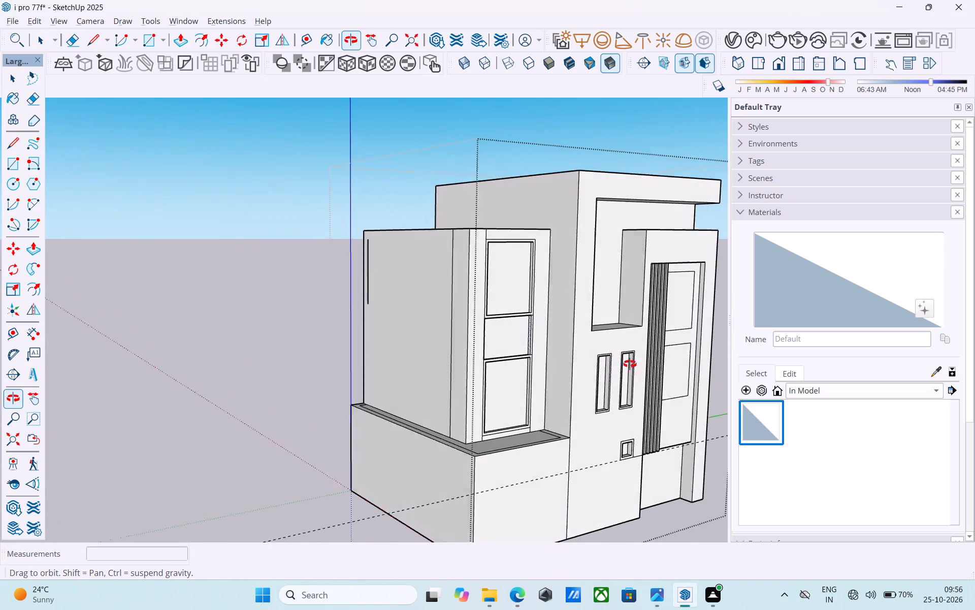
middle_drag(630, 364, 320, 333)
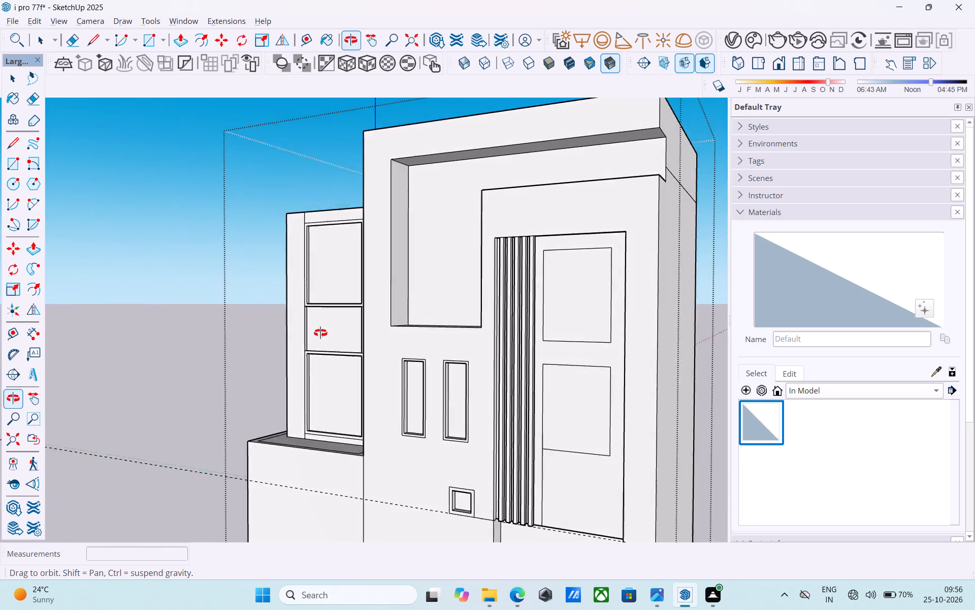
middle_drag(320, 333, 327, 329)
scroll(327, 329, up, 4)
middle_drag(311, 329, 328, 323)
scroll(328, 323, up, 1)
middle_drag(328, 323, 328, 323)
scroll(324, 314, up, 7)
click(330, 318)
scroll(331, 318, up, 1)
key(p)
click(330, 316)
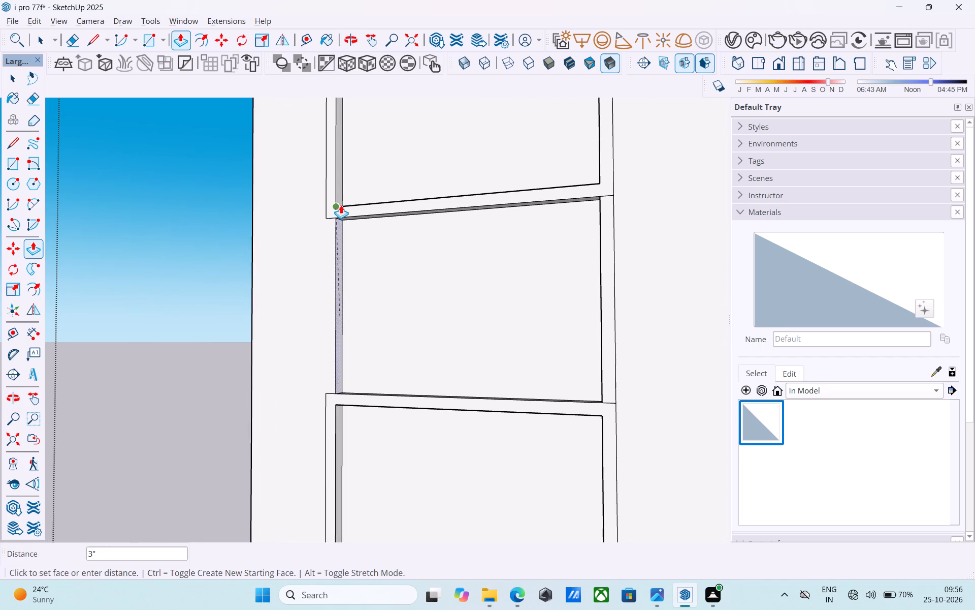
click(339, 202)
Draw a 4' vertical line joining the upper and lower window frames' outer corners on the side-wall side.
key(space)
key(l)
click(326, 215)
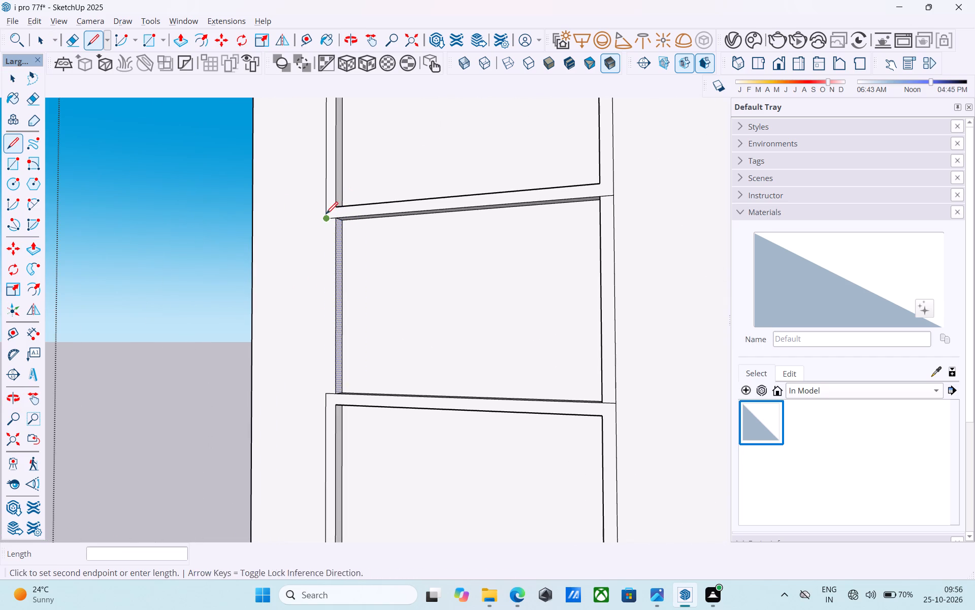
click(329, 394)
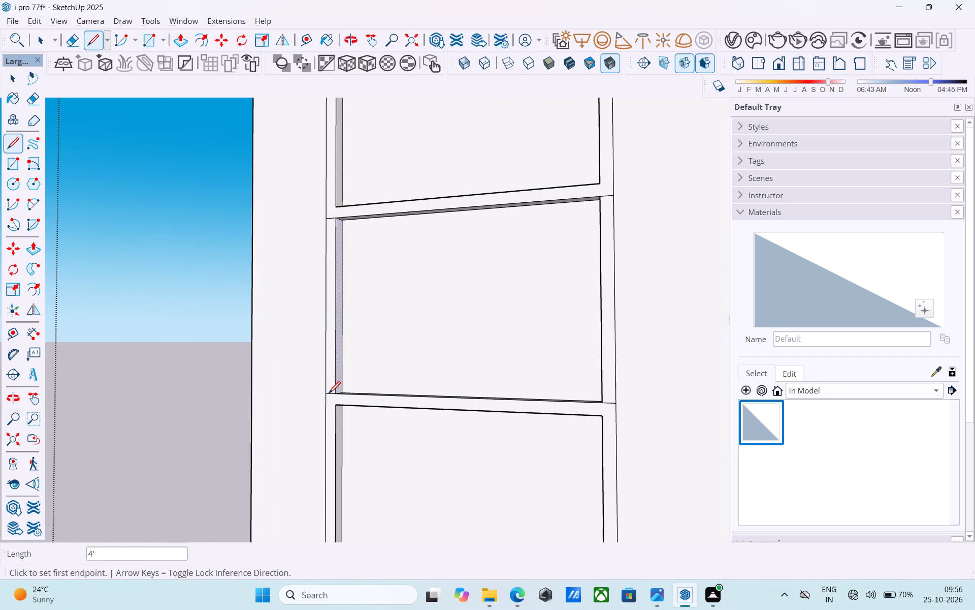
key(space)
Erase the short horizontal edges at the middle recess's upper and lower corners on the side-wall side.
scroll(330, 388, down, 6)
middle_drag(330, 388, 350, 404)
scroll(363, 361, up, 4)
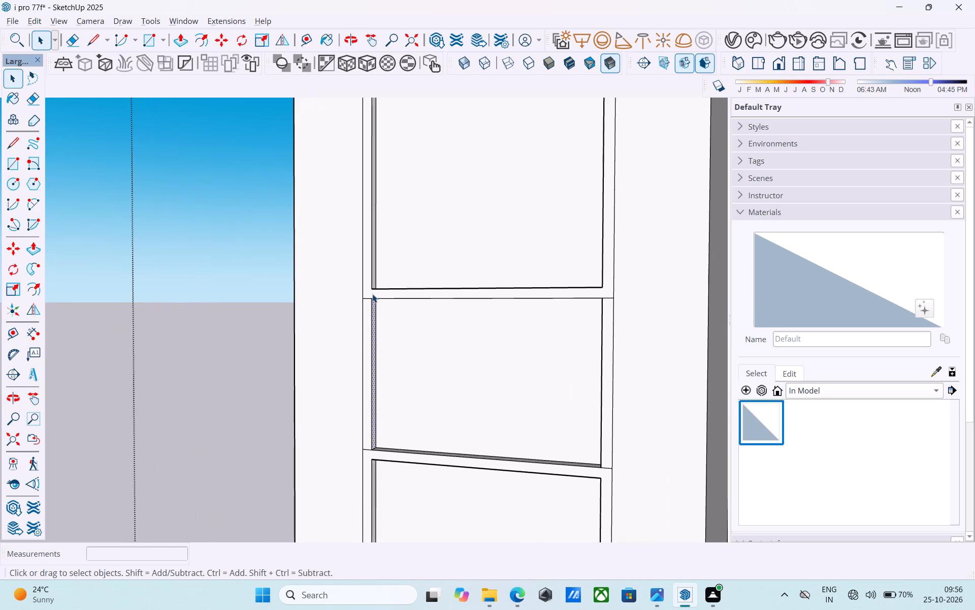
key(e)
scroll(373, 293, up, 4)
click(363, 302)
scroll(350, 248, down, 7)
scroll(378, 440, up, 4)
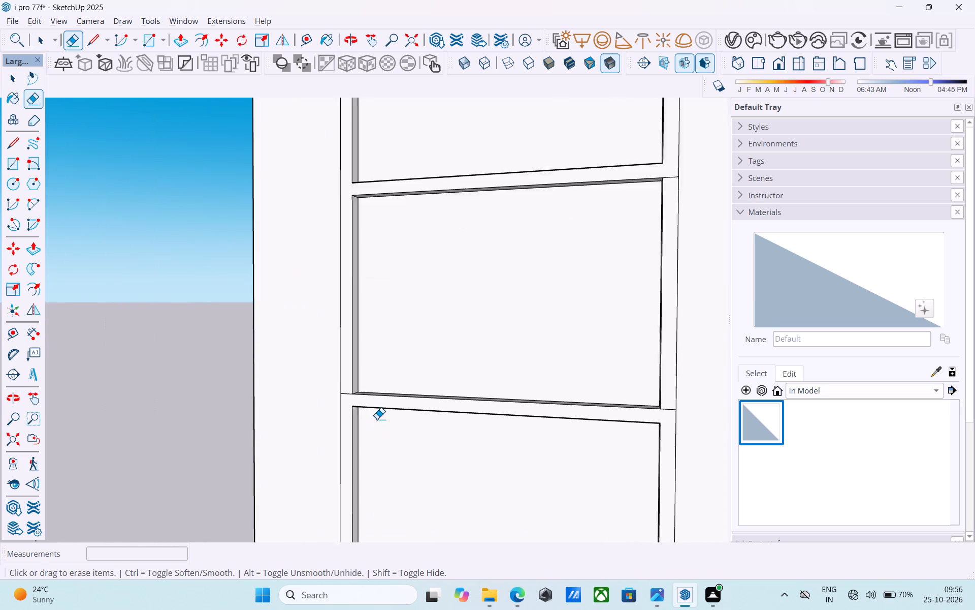
scroll(377, 419, up, 5)
click(339, 383)
scroll(273, 385, down, 11)
middle_drag(292, 384, 345, 385)
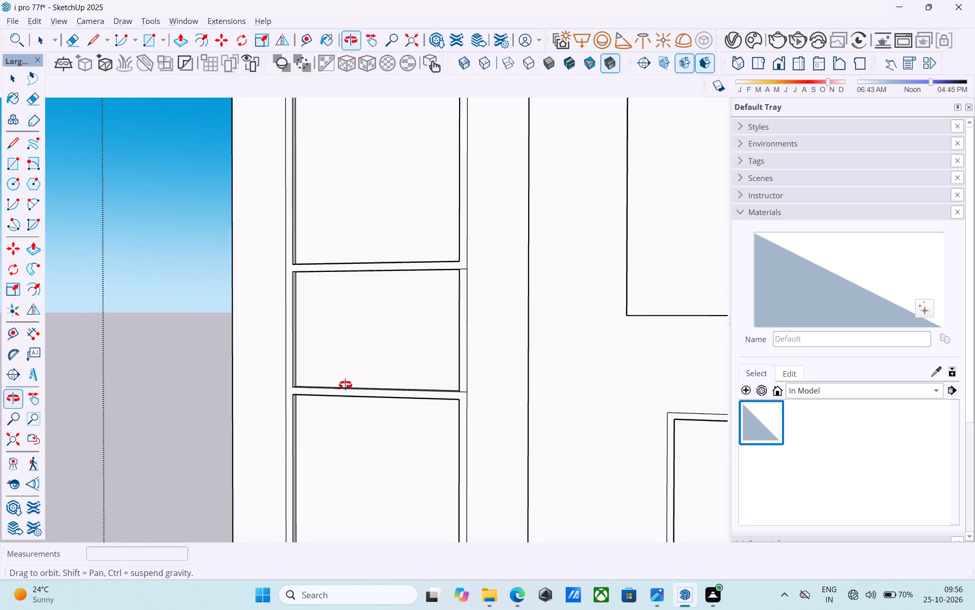
Erase the stray vertical line on the lower block's side wall near its rear corner.
middle_drag(345, 385, 562, 376)
scroll(523, 356, down, 6)
key(space)
middle_drag(470, 373, 482, 381)
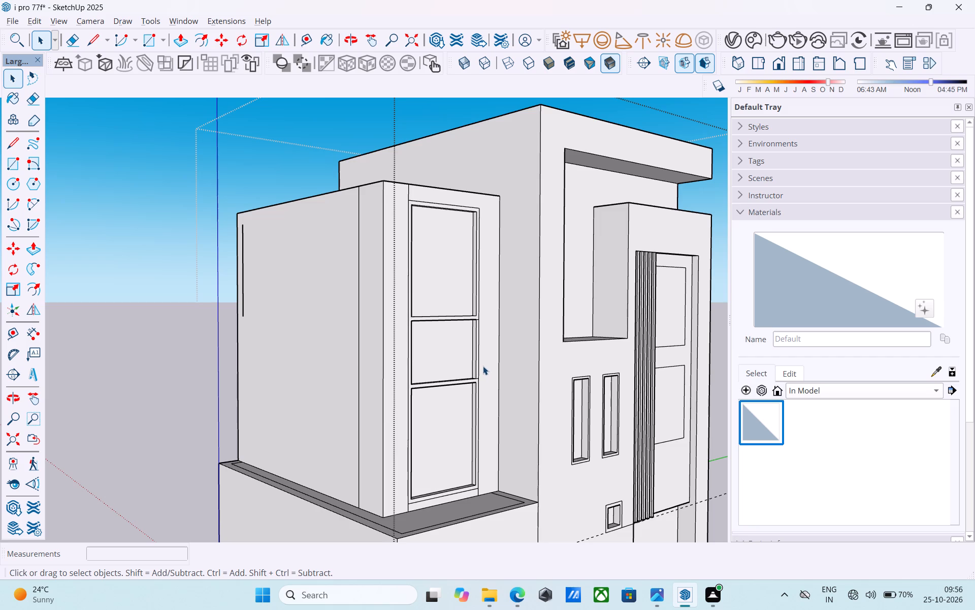
scroll(477, 385, down, 3)
middle_drag(480, 404, 452, 455)
scroll(453, 444, down, 1)
middle_drag(429, 439, 455, 478)
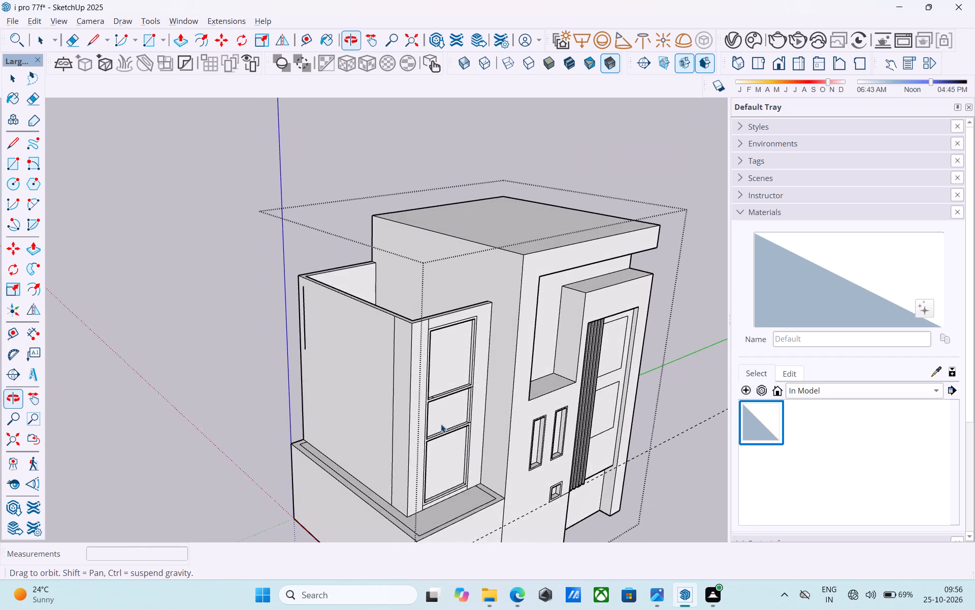
scroll(413, 321, up, 9)
scroll(427, 325, down, 5)
middle_drag(431, 331, 575, 332)
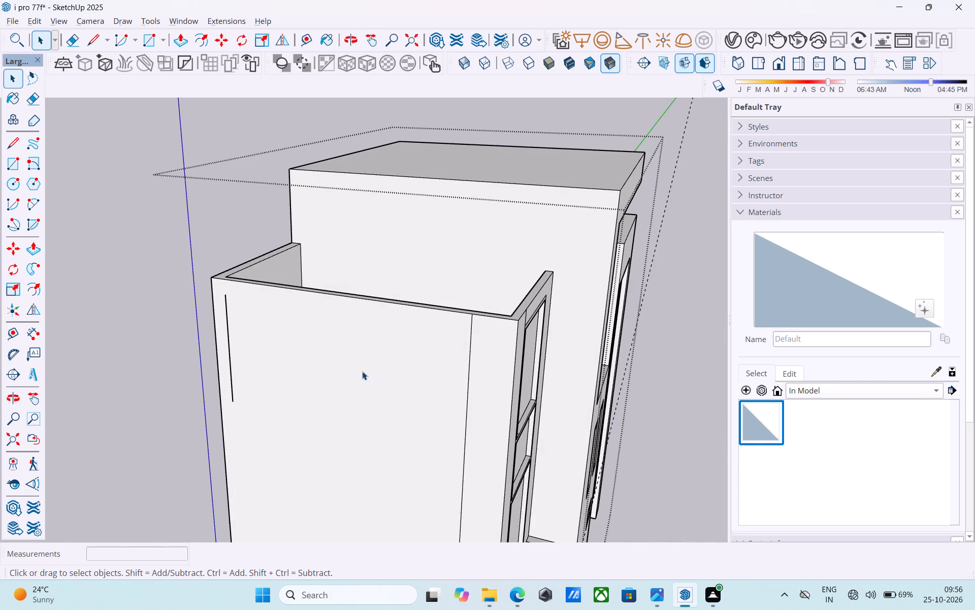
key(e)
click(223, 342)
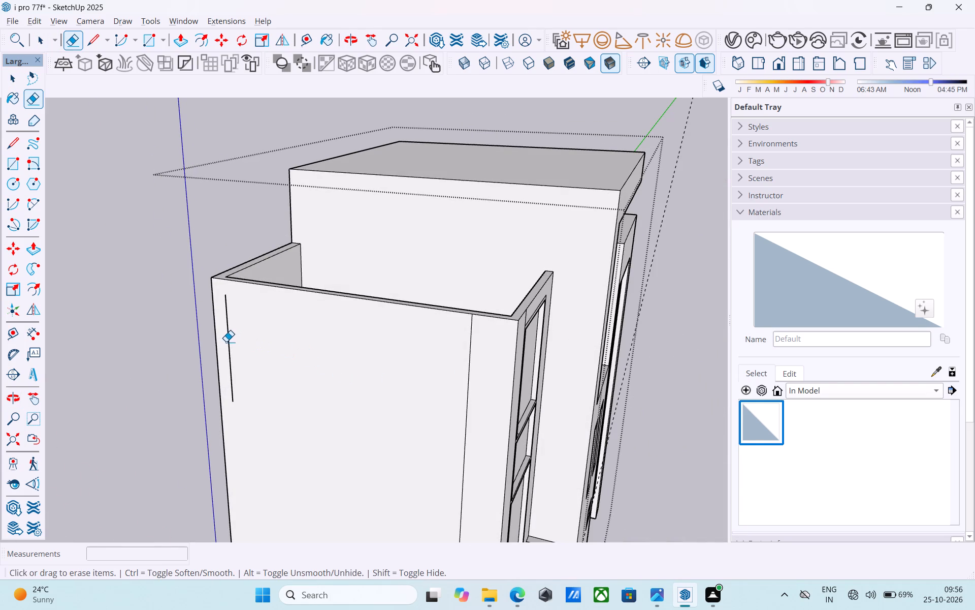
click(229, 343)
Save the model.
scroll(265, 347, down, 10)
middle_drag(283, 365, 249, 320)
middle_drag(342, 321, 324, 322)
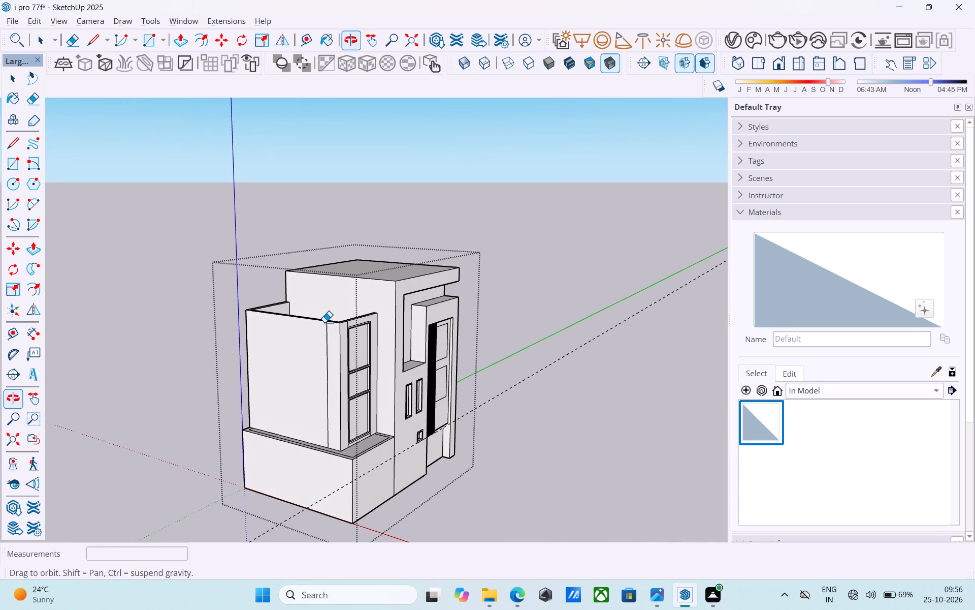
key(ctrl+s)
Examine the building's massing from all around and inspect the stacked window panels on the lower block's front.
scroll(332, 327, down, 5)
middle_drag(342, 343, 336, 341)
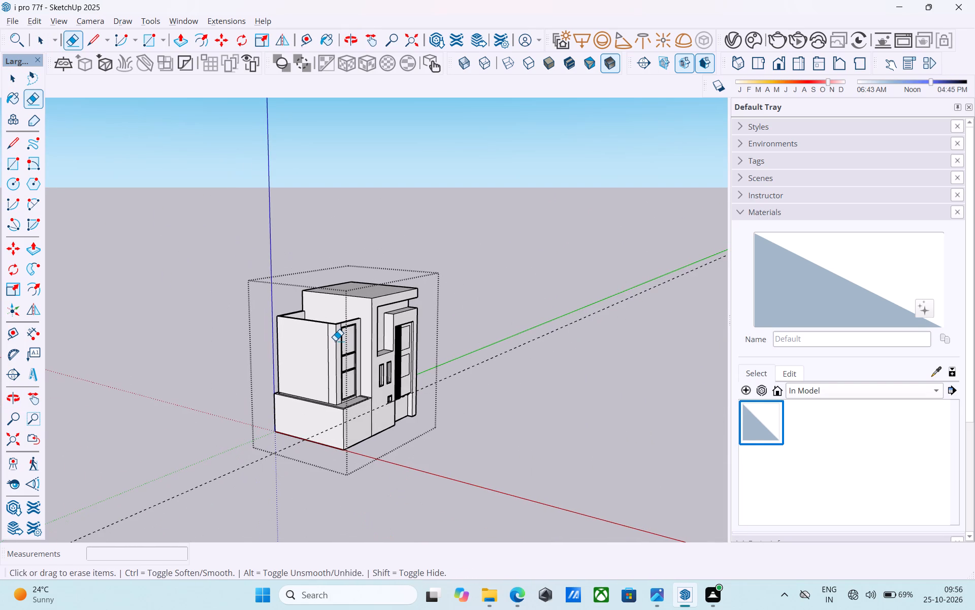
key(space)
scroll(359, 319, down, 3)
middle_drag(359, 321, 356, 228)
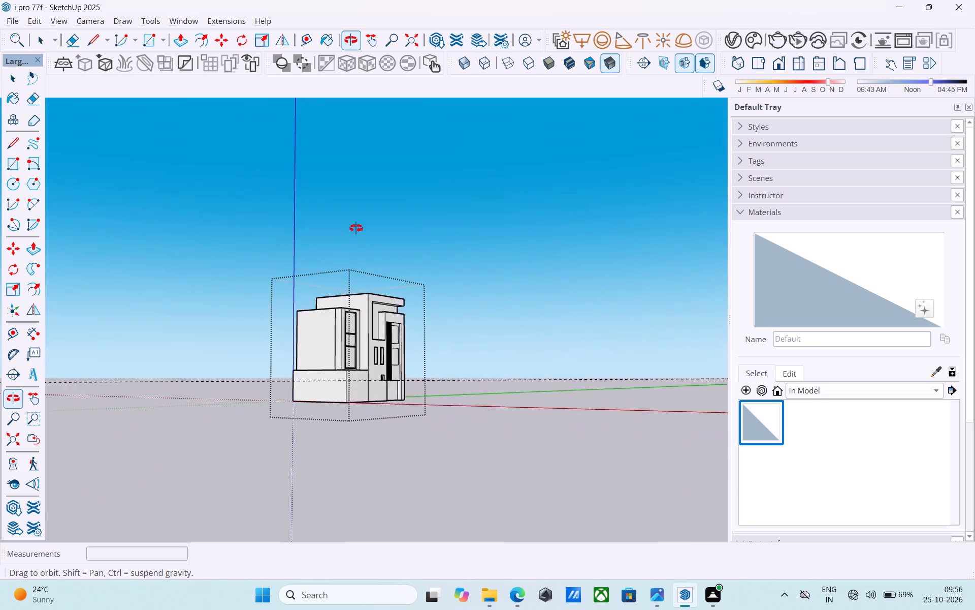
middle_drag(356, 228, 500, 276)
scroll(471, 285, up, 1)
middle_drag(400, 308, 520, 380)
scroll(341, 348, up, 14)
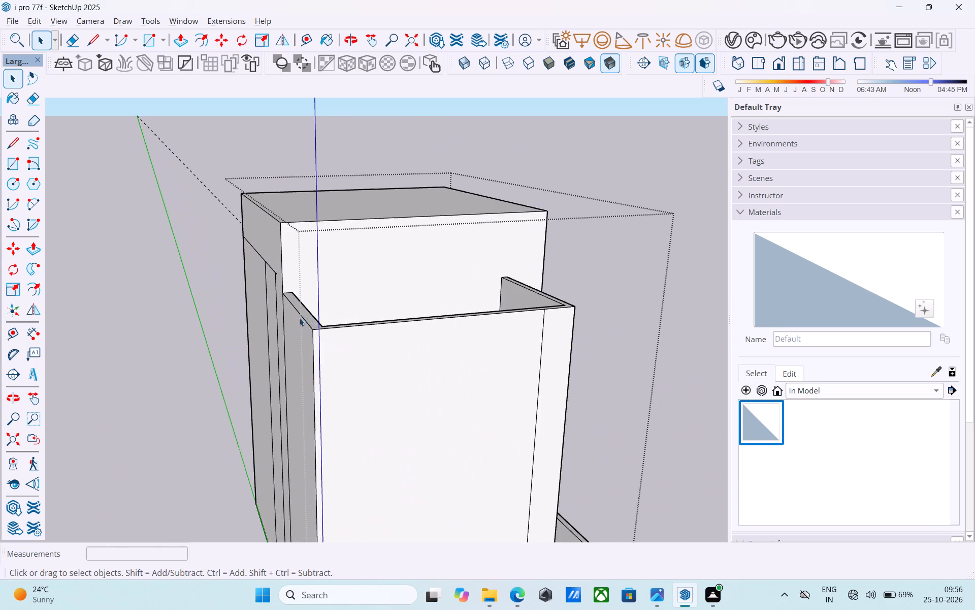
middle_drag(372, 345, 265, 269)
scroll(395, 289, down, 4)
middle_drag(408, 295, 141, 310)
middle_drag(409, 310, 292, 301)
scroll(523, 252, down, 5)
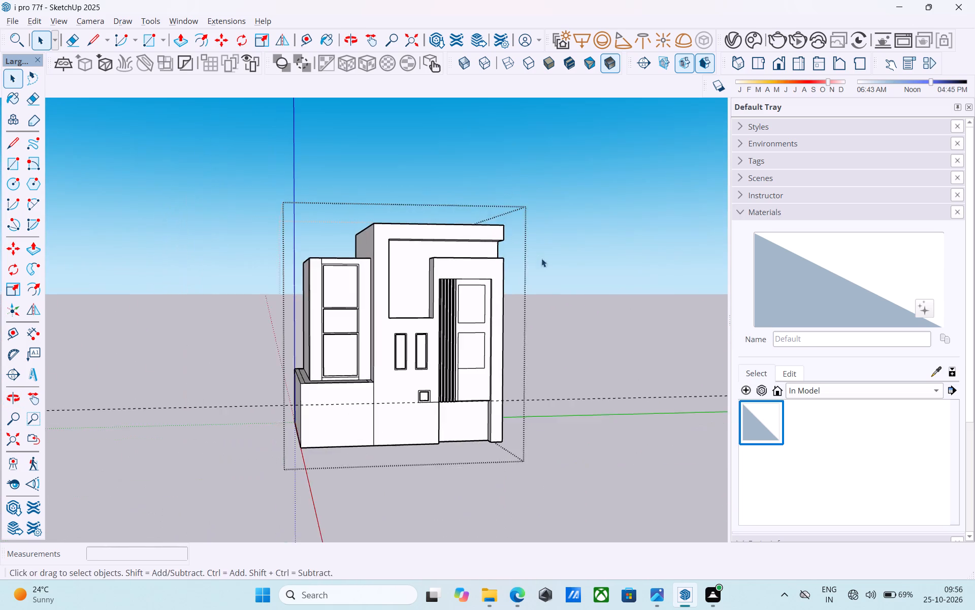
middle_drag(495, 291, 541, 192)
middle_drag(468, 277, 438, 423)
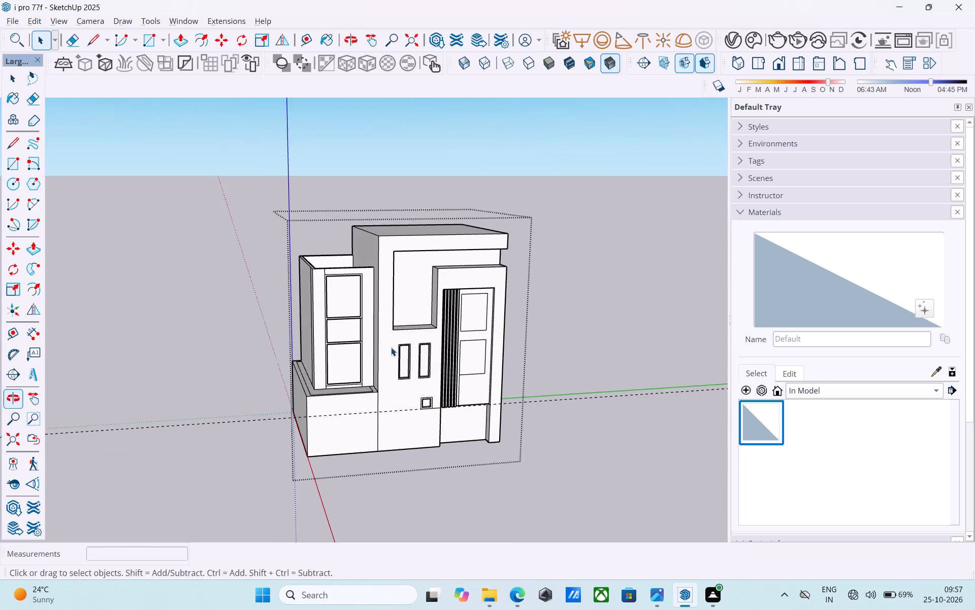
middle_drag(364, 282, 448, 429)
scroll(479, 349, down, 6)
middle_drag(478, 360, 545, 231)
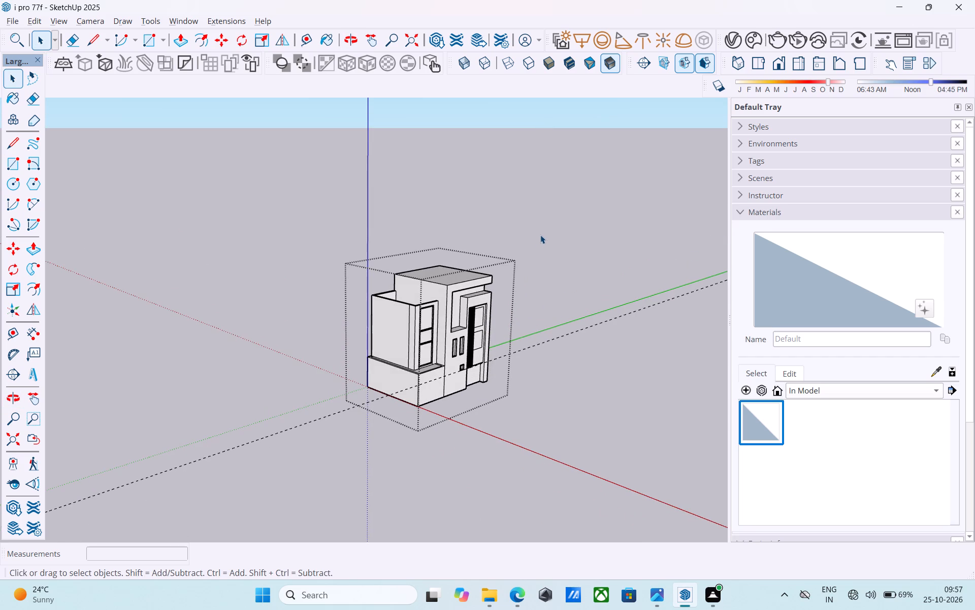
middle_drag(501, 263, 513, 267)
scroll(477, 320, up, 5)
middle_drag(454, 321, 462, 315)
scroll(404, 344, up, 5)
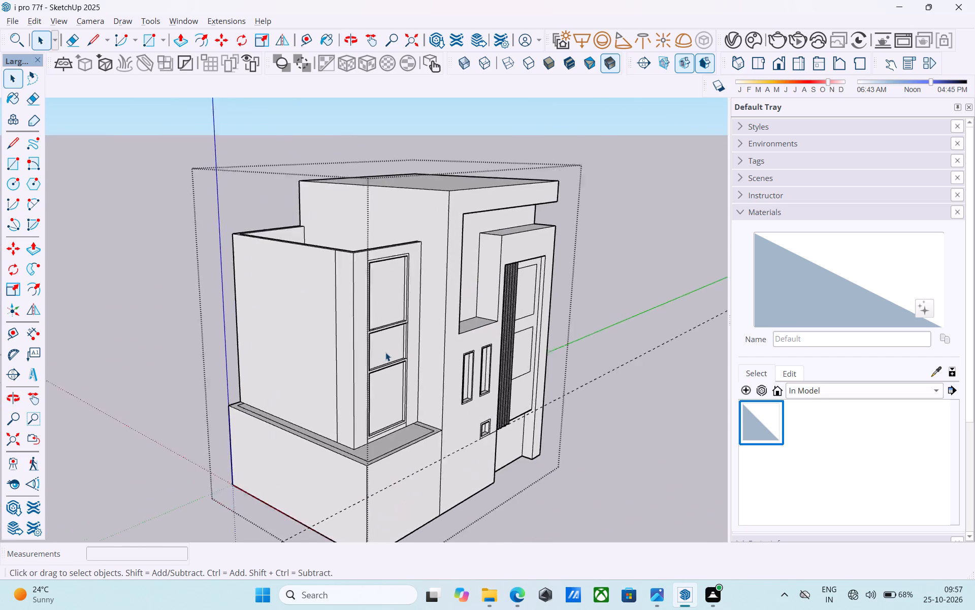
scroll(385, 352, up, 2)
scroll(385, 352, down, 4)
shift+middle_drag(385, 352, 289, 324)
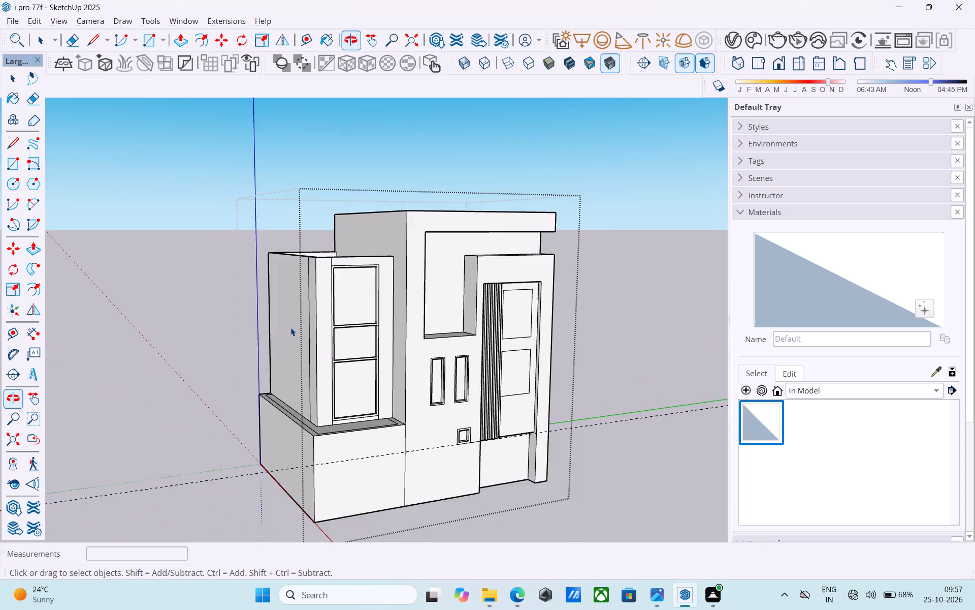
scroll(292, 327, up, 6)
middle_drag(394, 339, 361, 346)
scroll(413, 278, up, 6)
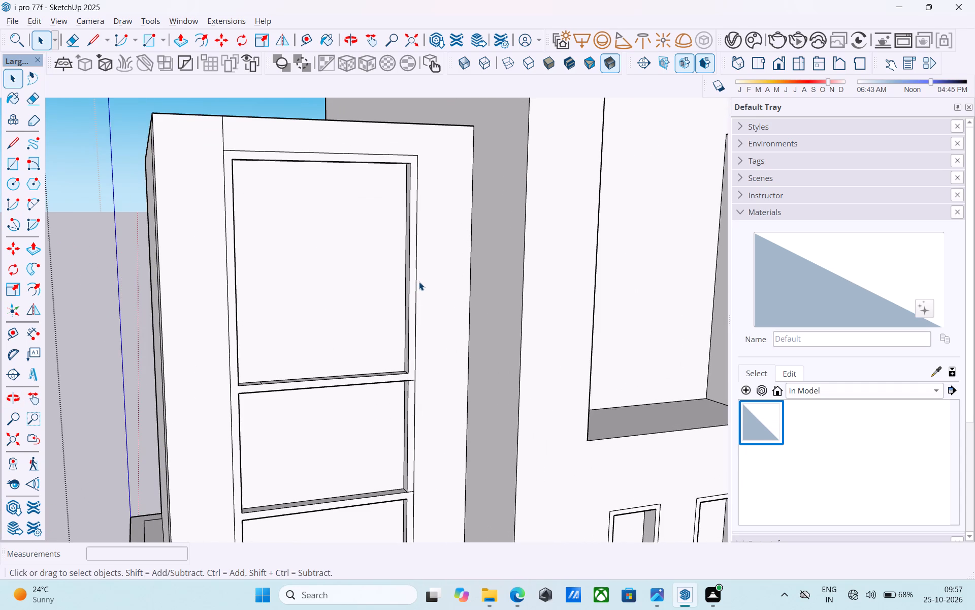
middle_drag(419, 282, 436, 288)
scroll(438, 282, up, 5)
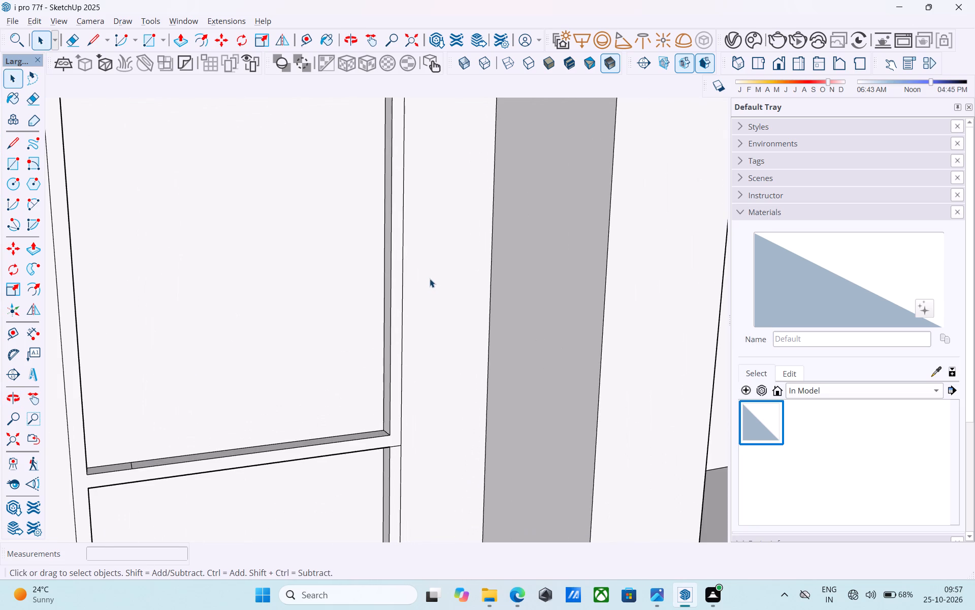
Push the upper window recess's side face 1' toward the tall block.
key(space)
scroll(430, 279, down, 1)
middle_drag(429, 279, 454, 408)
middle_drag(454, 408, 508, 396)
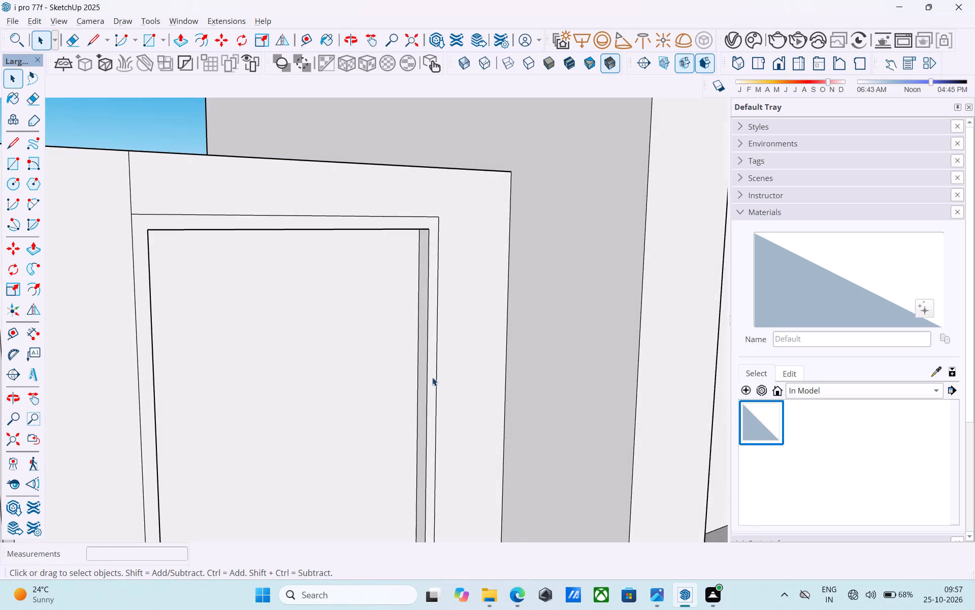
click(419, 374)
scroll(419, 374, up, 2)
click(422, 376)
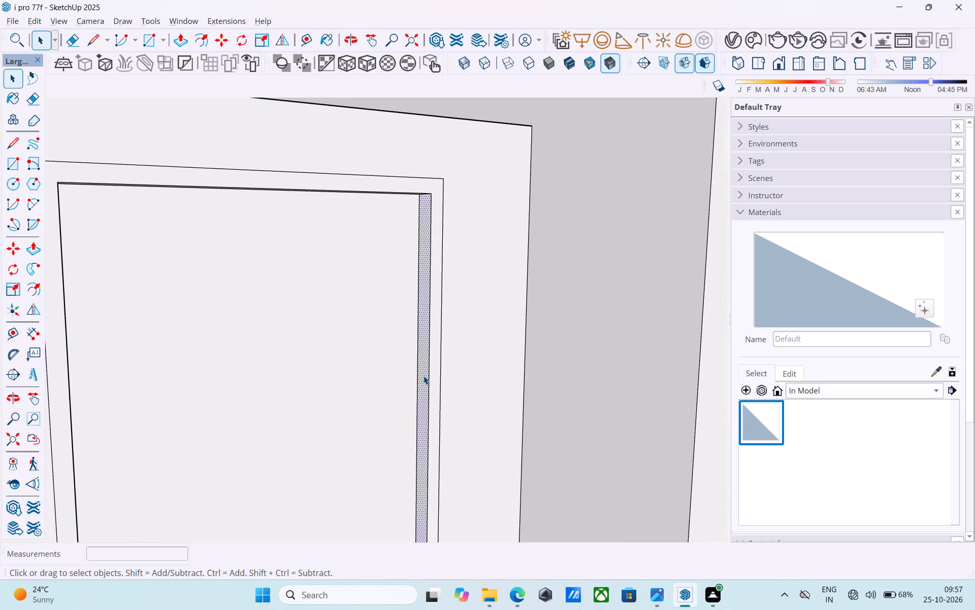
key(p)
click(424, 376)
click(461, 380)
click(437, 370)
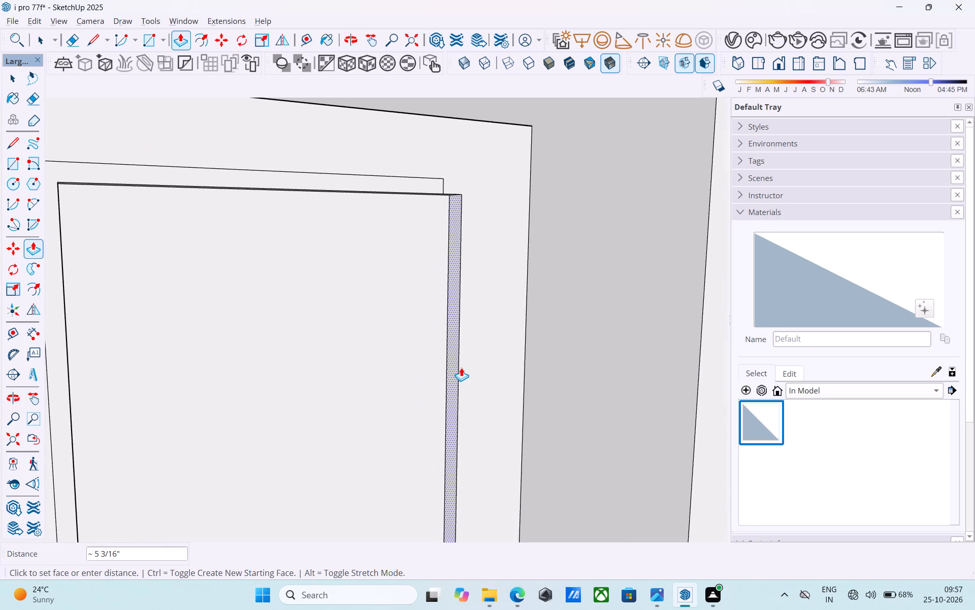
text(1')
key(Return)
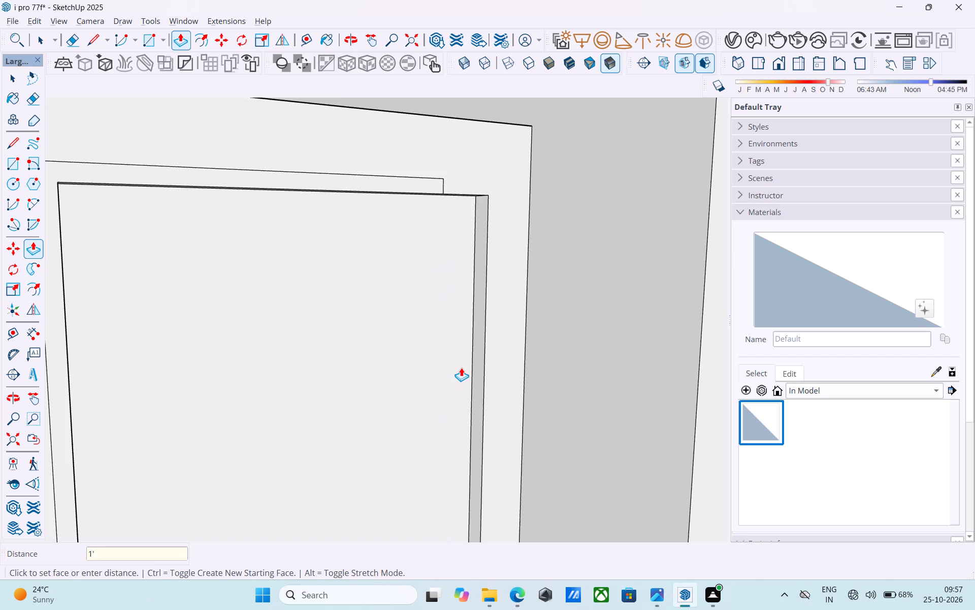
Widen the middle recess toward the tall block to align with the widened upper window opening.
scroll(478, 244, down, 12)
scroll(474, 375, up, 11)
click(448, 396)
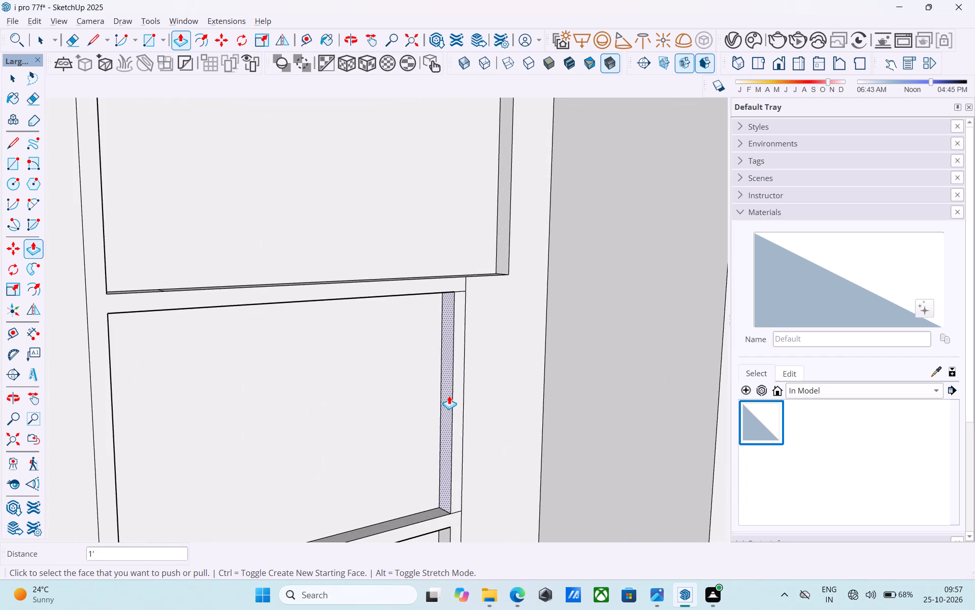
click(460, 391)
click(459, 391)
click(505, 211)
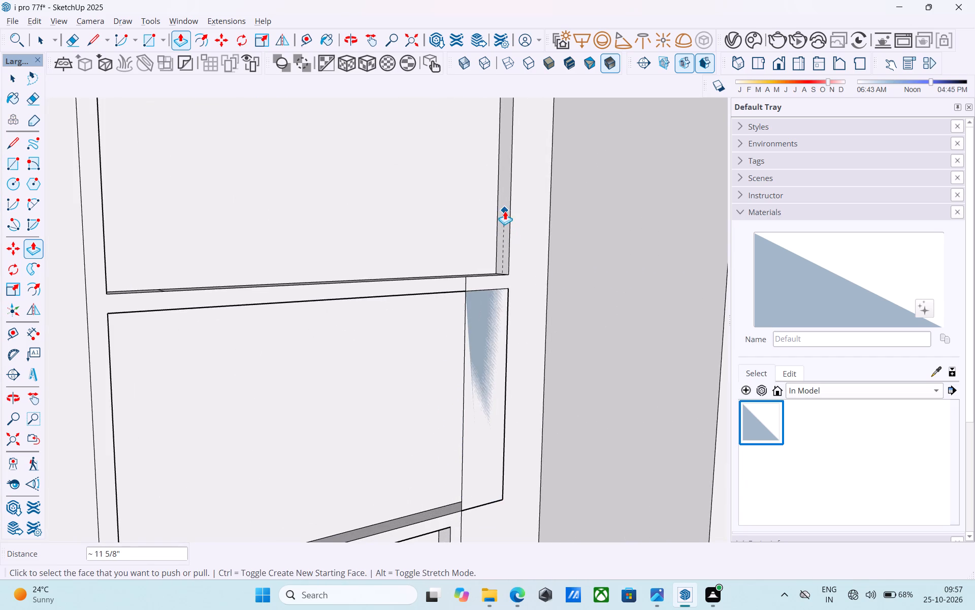
Push the lower window recess's side face 1' toward the tall block, aligning it with the openings above.
middle_drag(482, 314, 450, 310)
scroll(489, 300, up, 1)
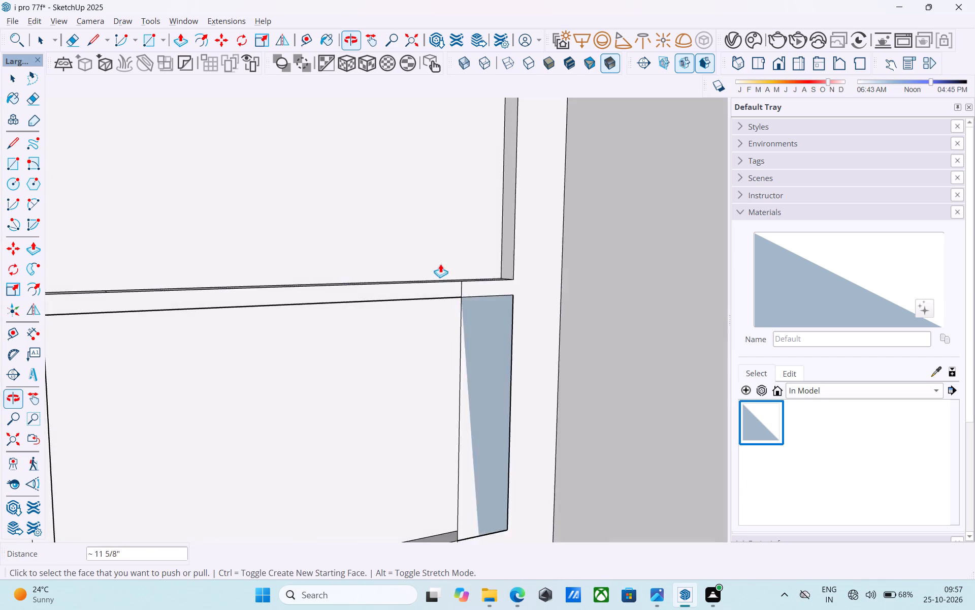
scroll(442, 257, down, 10)
scroll(451, 434, up, 8)
click(440, 431)
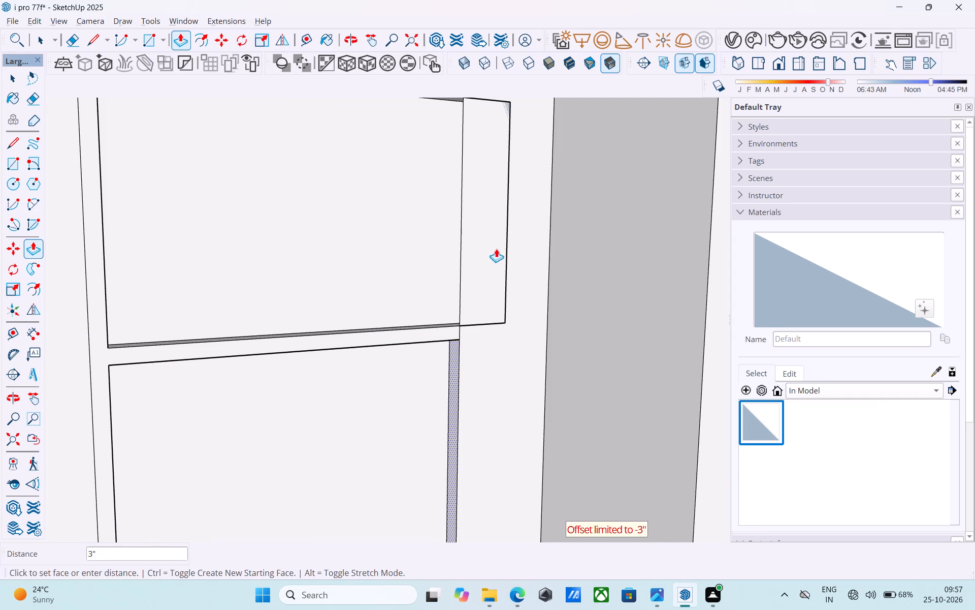
click(465, 378)
click(457, 380)
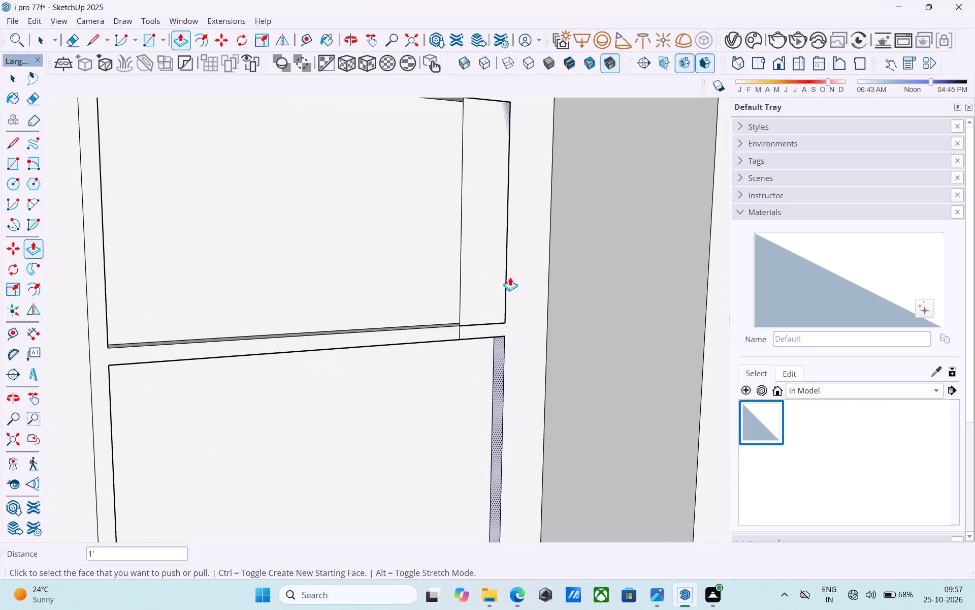
click(510, 277)
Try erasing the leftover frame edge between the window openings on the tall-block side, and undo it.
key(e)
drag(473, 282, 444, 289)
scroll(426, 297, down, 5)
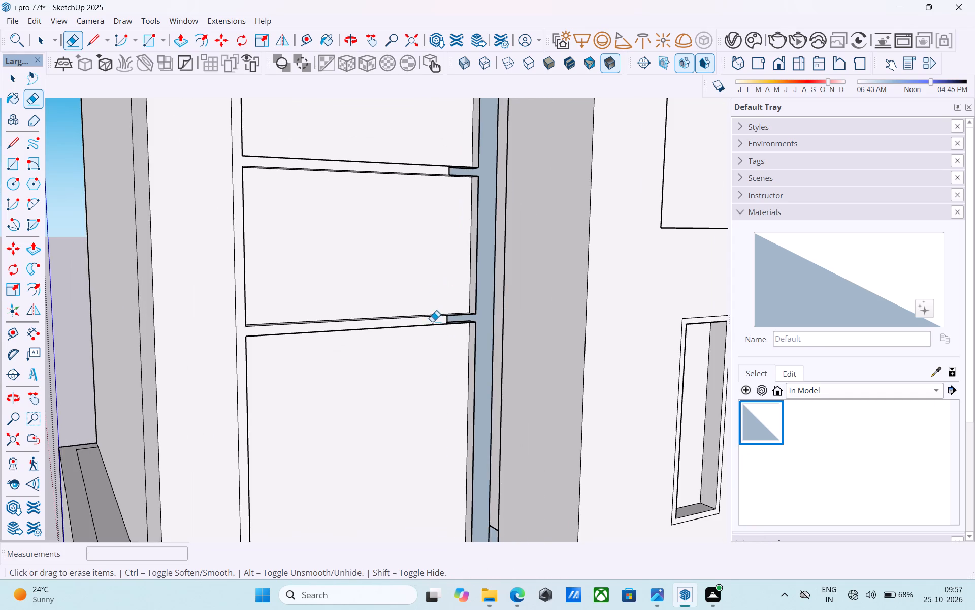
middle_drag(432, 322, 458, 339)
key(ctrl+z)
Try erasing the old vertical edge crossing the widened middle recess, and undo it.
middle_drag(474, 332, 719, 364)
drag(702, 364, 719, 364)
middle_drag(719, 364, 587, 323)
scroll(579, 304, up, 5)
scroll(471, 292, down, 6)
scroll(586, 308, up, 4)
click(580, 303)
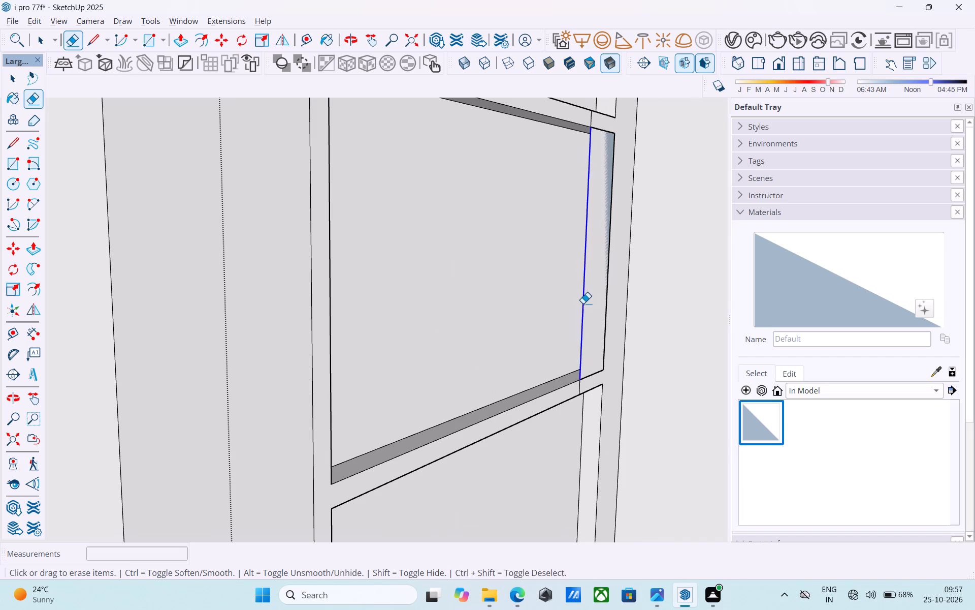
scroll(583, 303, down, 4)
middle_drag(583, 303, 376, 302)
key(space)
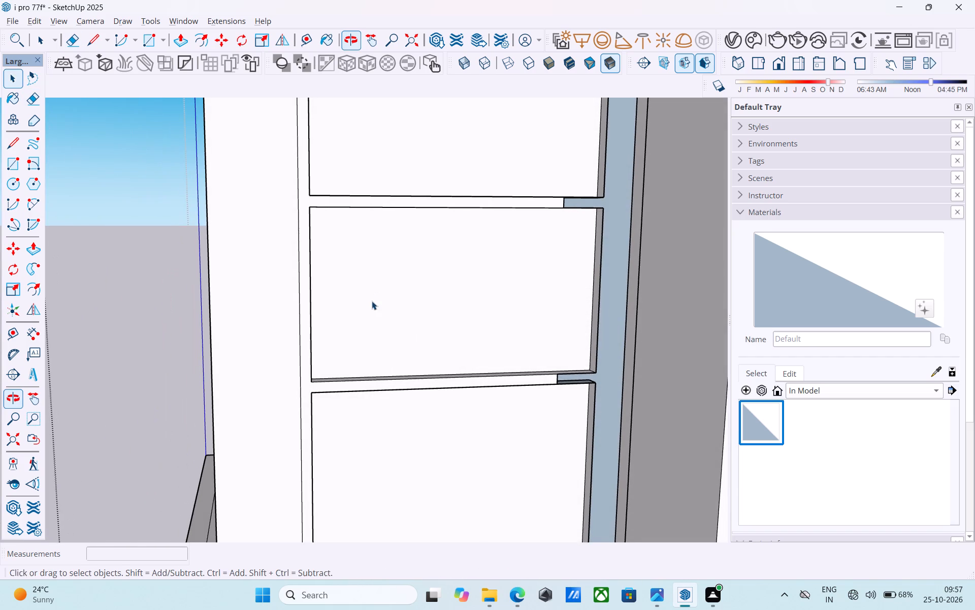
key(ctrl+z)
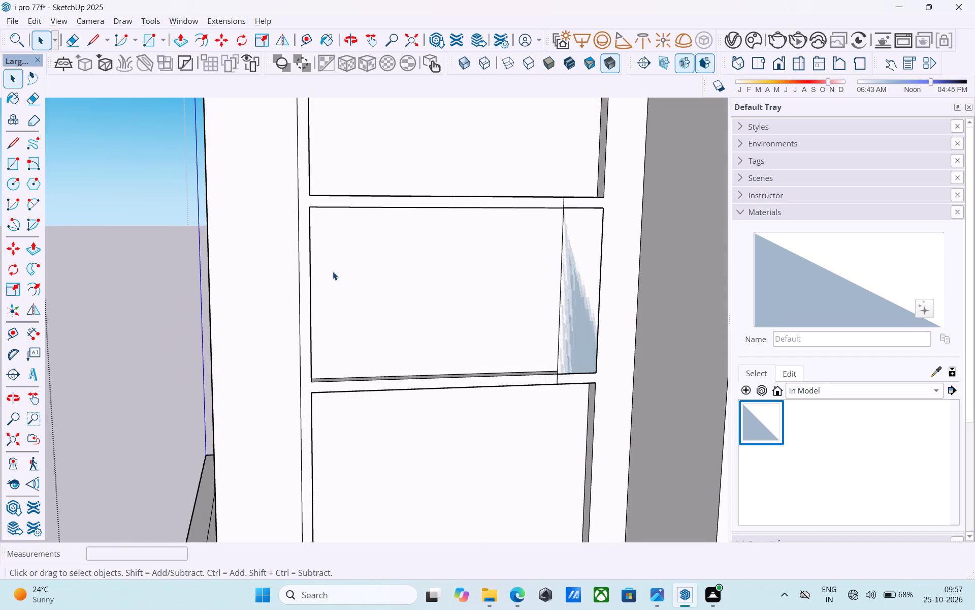
Erase the short vertical edge crossing the band between the upper and middle window openings.
middle_drag(504, 295, 489, 290)
key(e)
scroll(531, 260, up, 7)
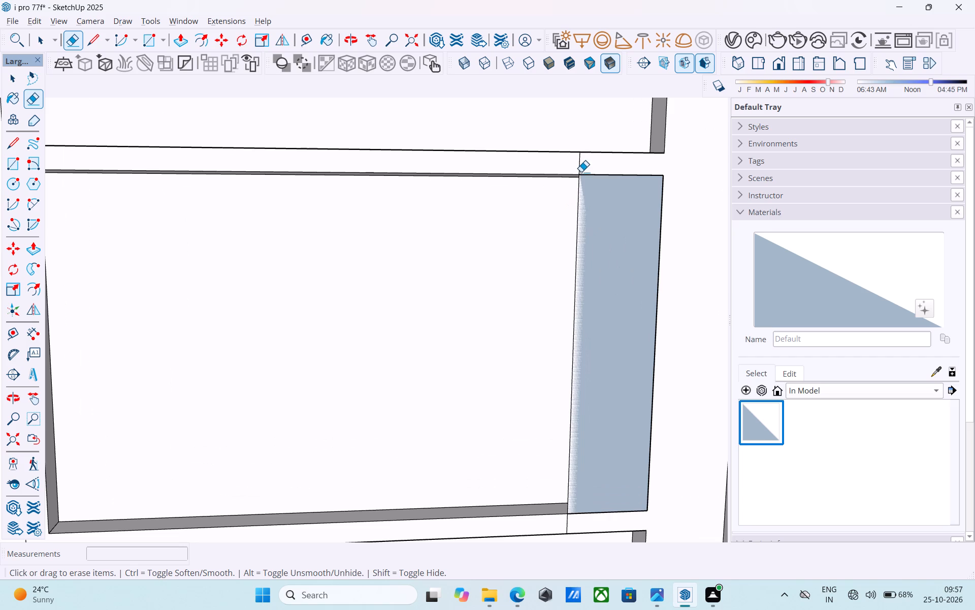
drag(581, 172, 576, 169)
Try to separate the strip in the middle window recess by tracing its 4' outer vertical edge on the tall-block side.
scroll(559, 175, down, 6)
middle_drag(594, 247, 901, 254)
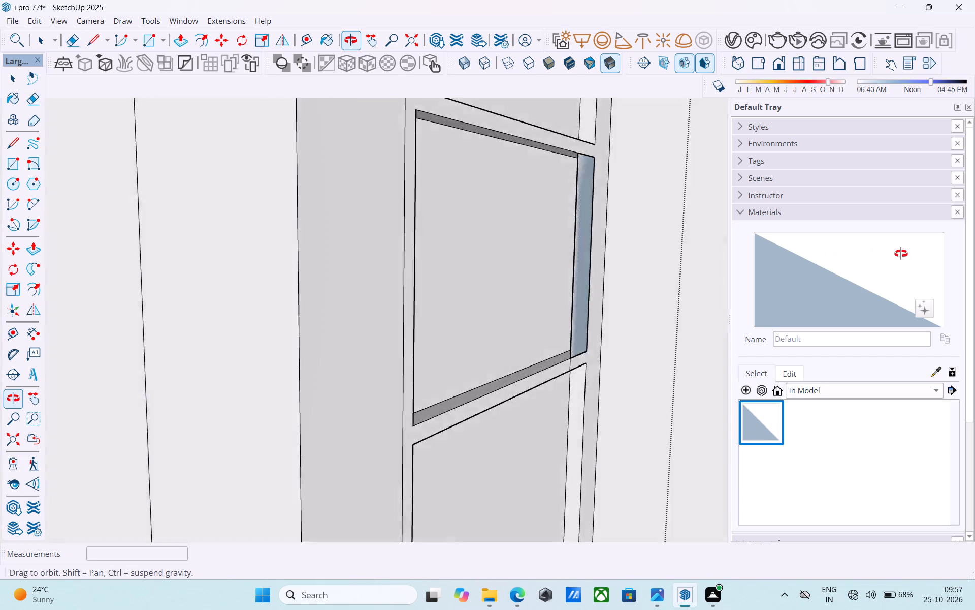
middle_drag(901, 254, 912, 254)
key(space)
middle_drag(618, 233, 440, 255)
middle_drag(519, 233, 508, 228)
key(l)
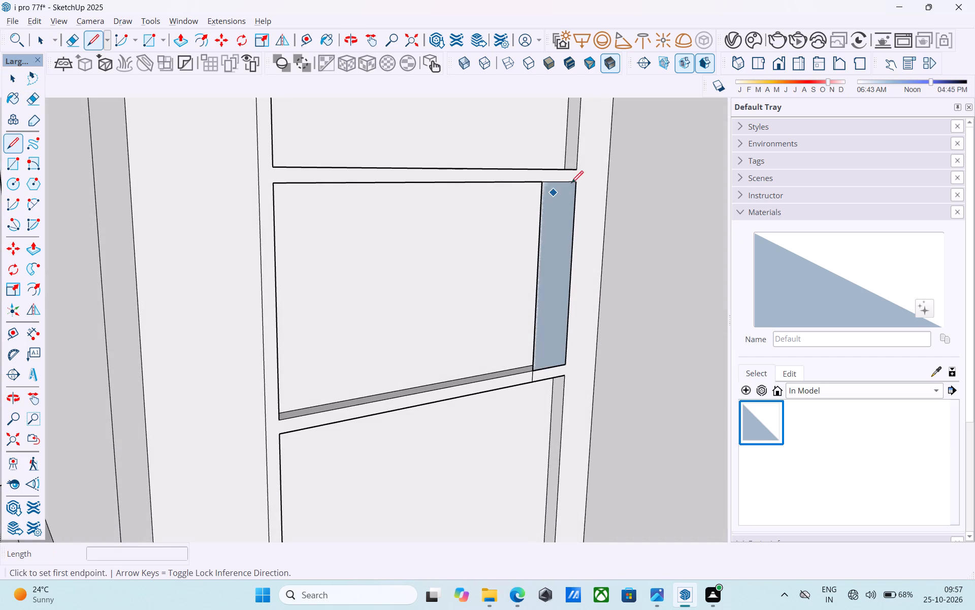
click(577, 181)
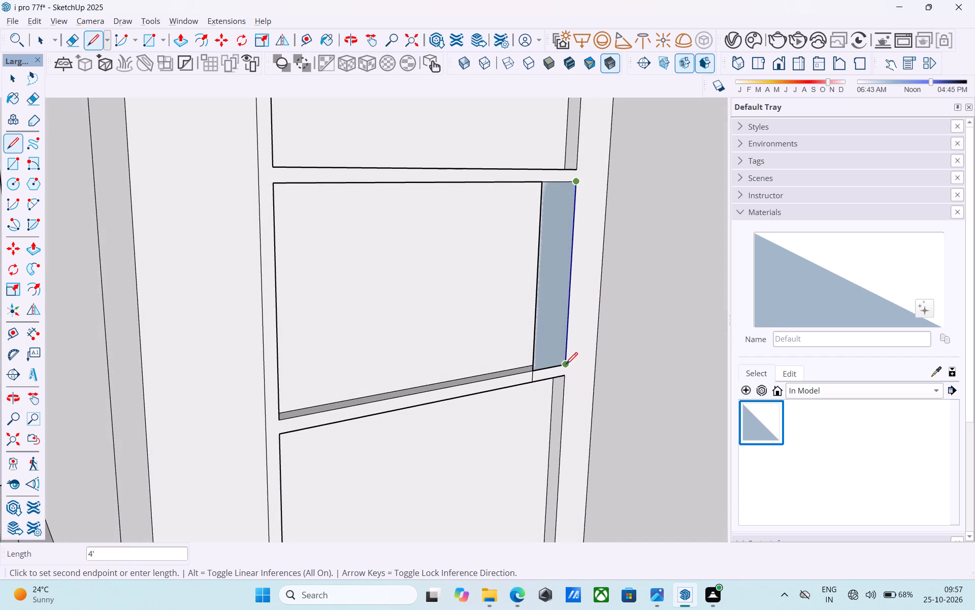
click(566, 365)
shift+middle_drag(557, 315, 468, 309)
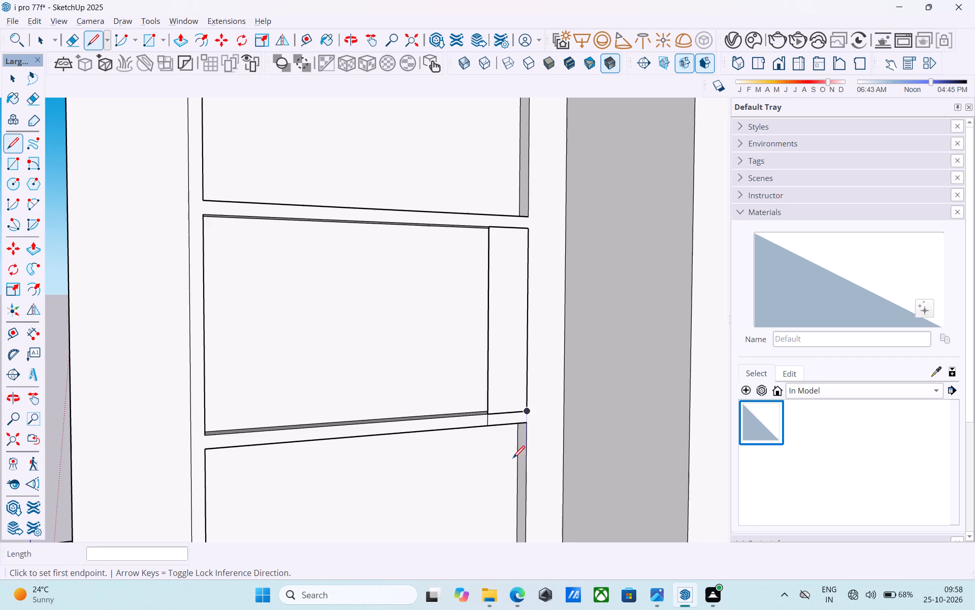
Erase the short vertical edge crossing the band between the middle and lower window openings.
key(e)
scroll(514, 423, up, 7)
click(469, 418)
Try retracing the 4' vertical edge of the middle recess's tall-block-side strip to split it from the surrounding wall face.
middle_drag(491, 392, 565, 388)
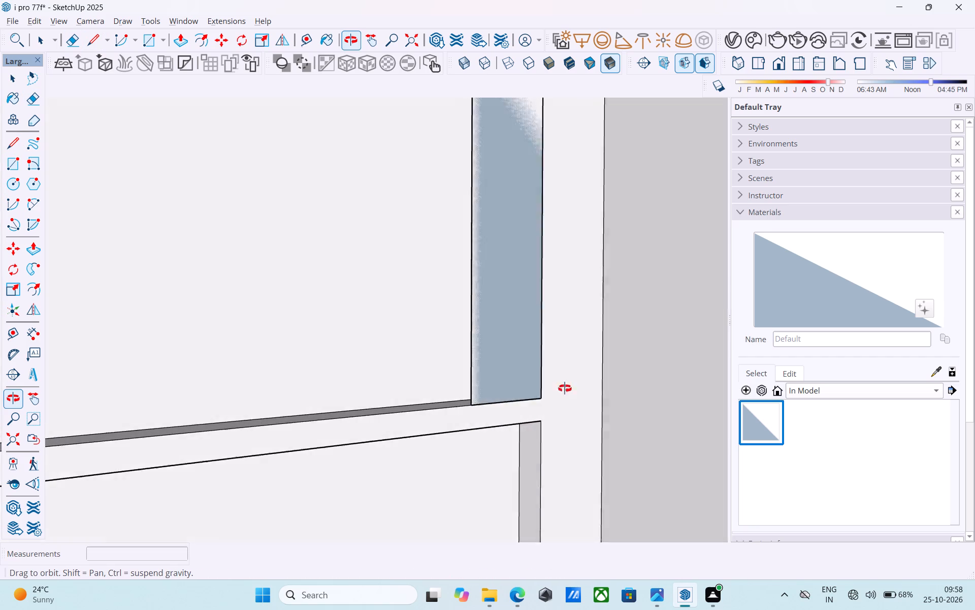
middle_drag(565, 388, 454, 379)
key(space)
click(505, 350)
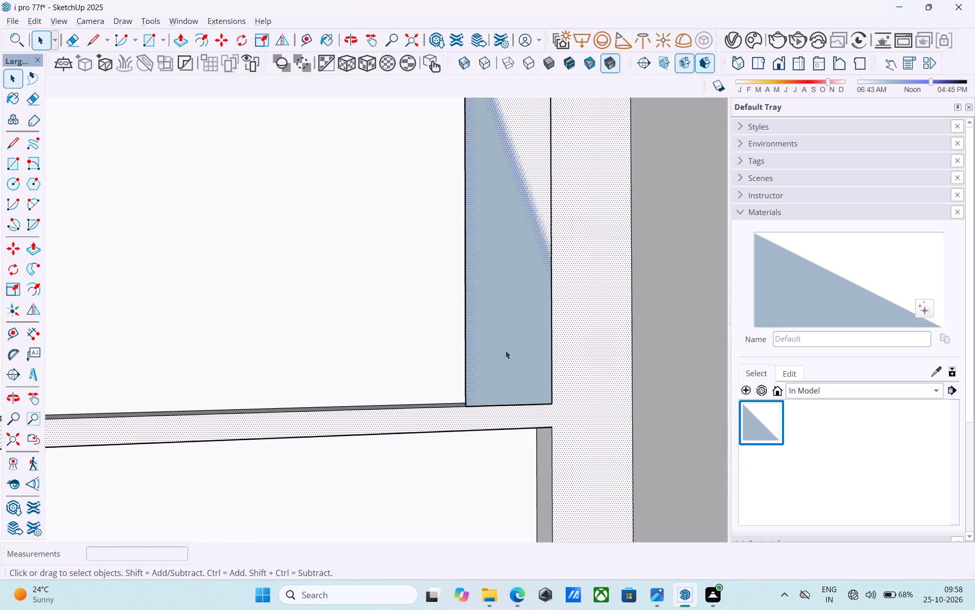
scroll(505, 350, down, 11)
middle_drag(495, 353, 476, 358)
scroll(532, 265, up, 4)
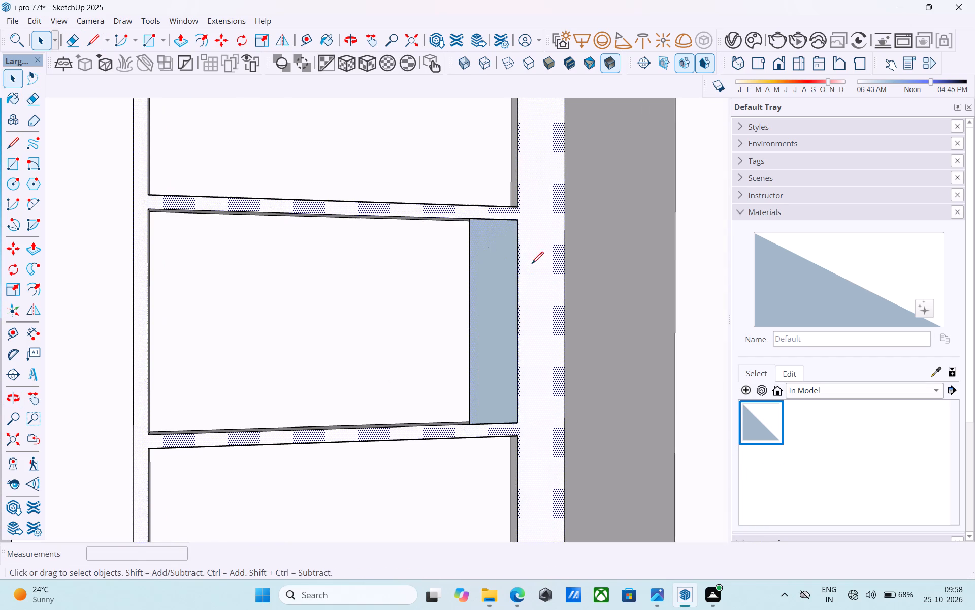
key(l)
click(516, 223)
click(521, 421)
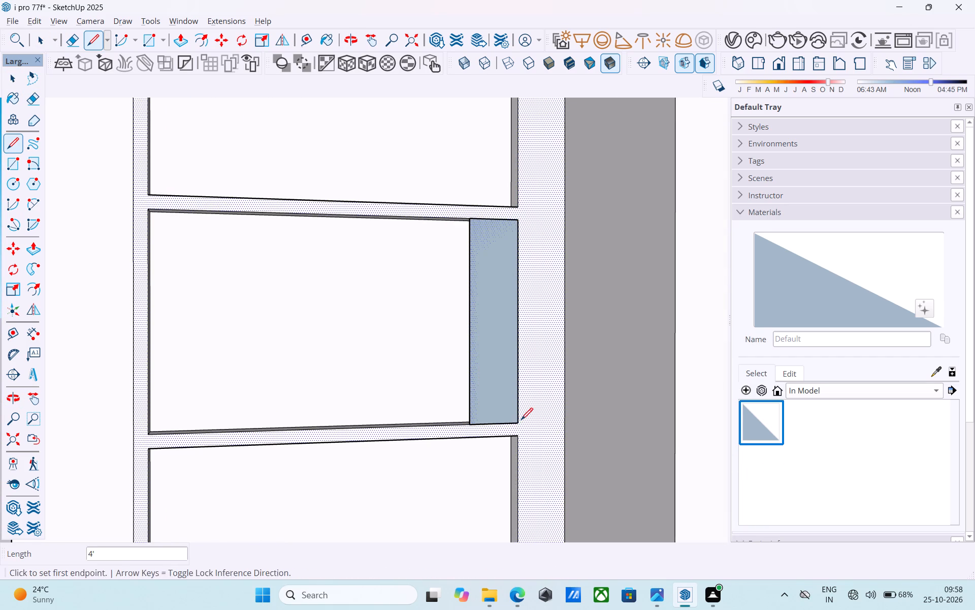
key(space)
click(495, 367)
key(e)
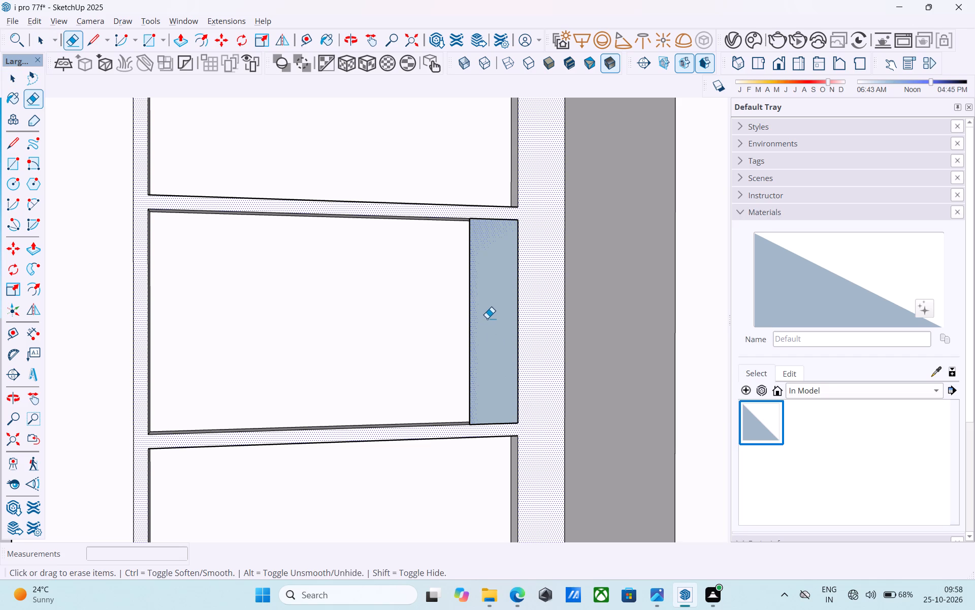
Draw a rectangle over the middle recess's 1' wide strip, and delete the strip face and the adjoining face covering the recess.
key(r)
click(475, 217)
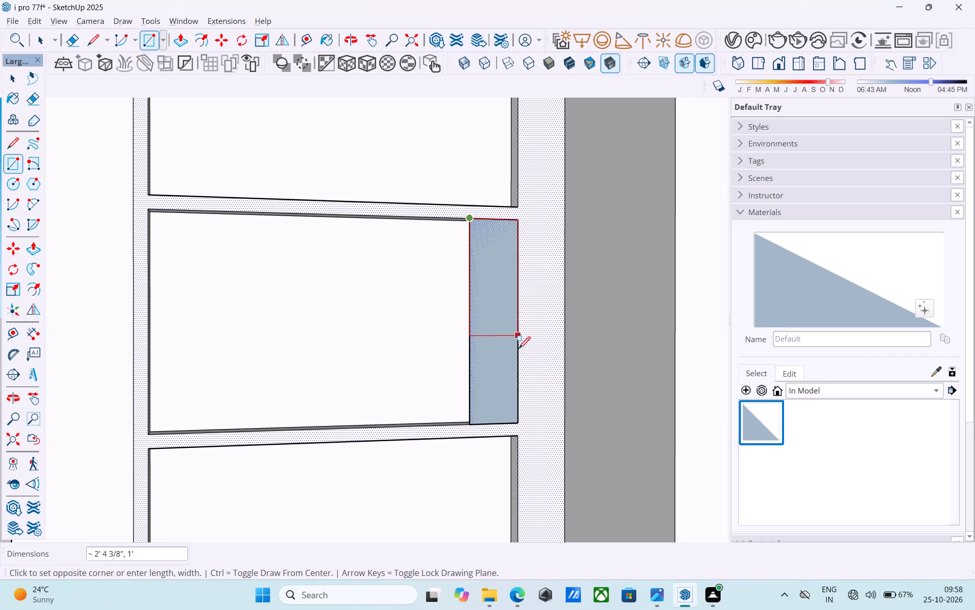
click(515, 422)
key(space)
click(507, 402)
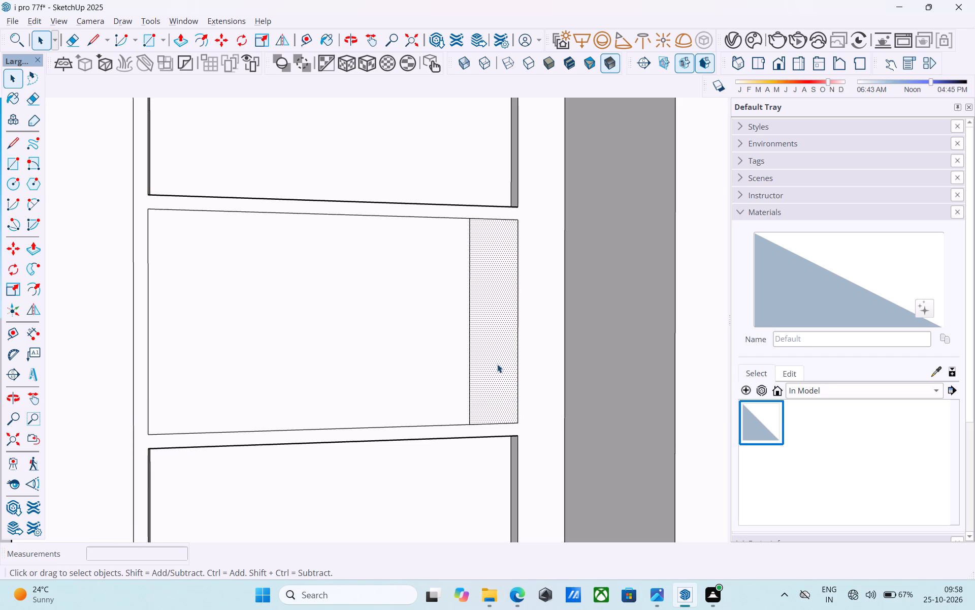
key(Delete)
click(444, 359)
key(Delete)
Erase the old vertical edge crossing the back of the widened middle recess.
middle_drag(450, 357, 647, 416)
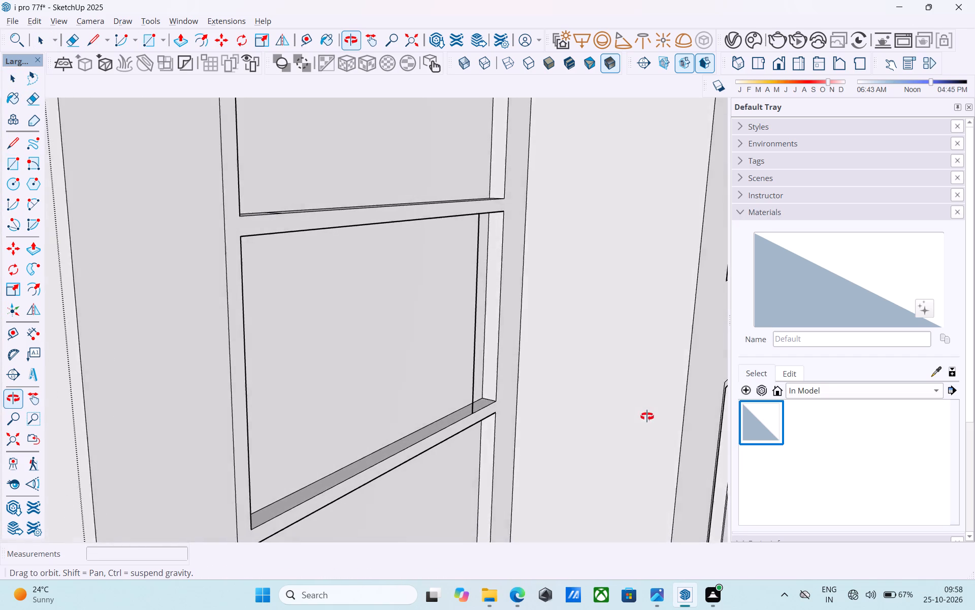
middle_drag(647, 416, 627, 417)
key(e)
drag(462, 344, 478, 342)
Save the model.
key(space)
key(ctrl+s)
Erase the leftover horizontal frame line and the short vertical edge beneath the lower window opening.
scroll(464, 344, down, 5)
middle_drag(459, 349, 406, 330)
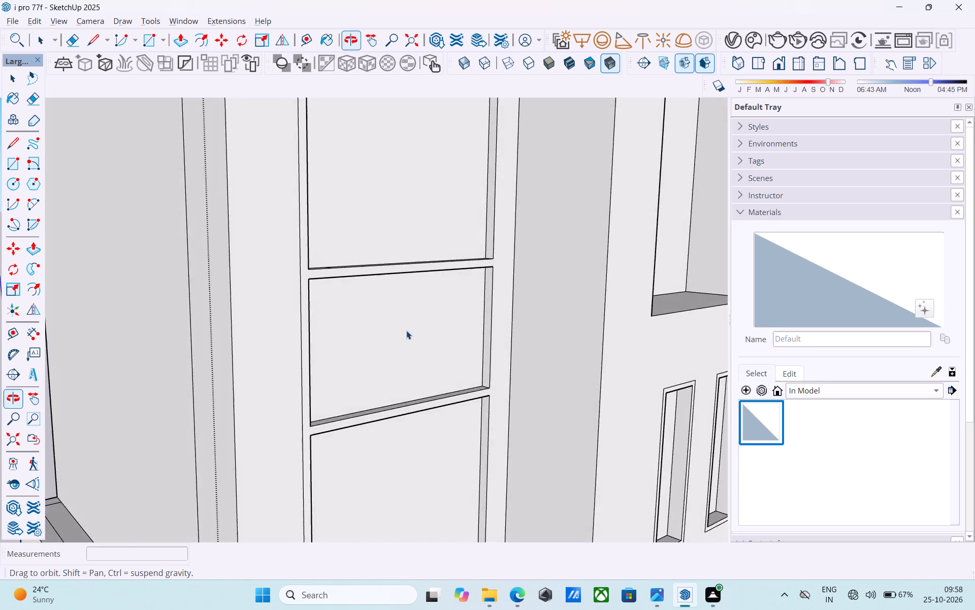
middle_drag(406, 330, 408, 332)
scroll(407, 328, down, 8)
middle_drag(402, 341, 356, 336)
scroll(366, 337, down, 4)
middle_drag(361, 344, 384, 352)
scroll(385, 353, up, 4)
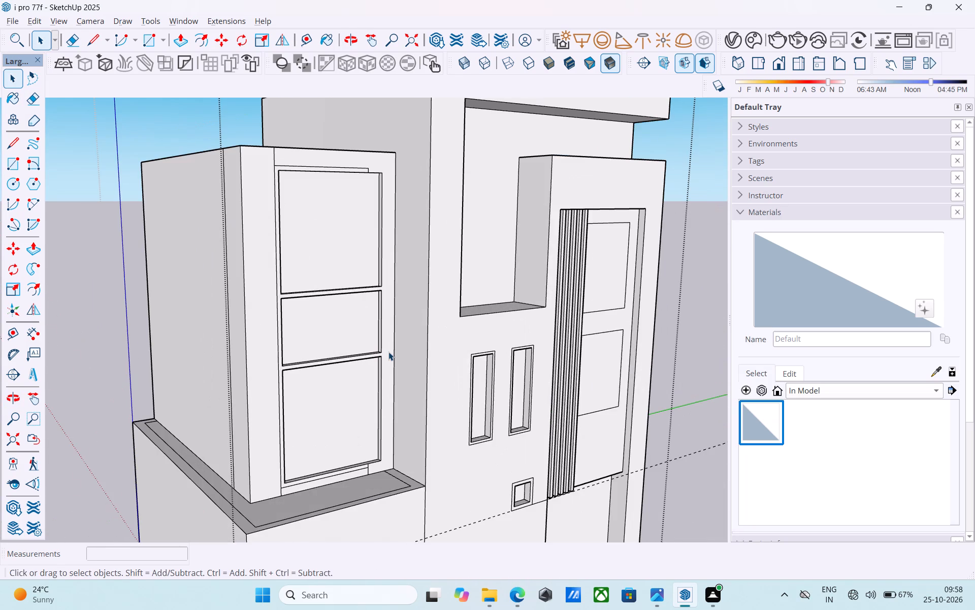
scroll(375, 471, up, 2)
scroll(375, 471, down, 1)
scroll(375, 471, up, 3)
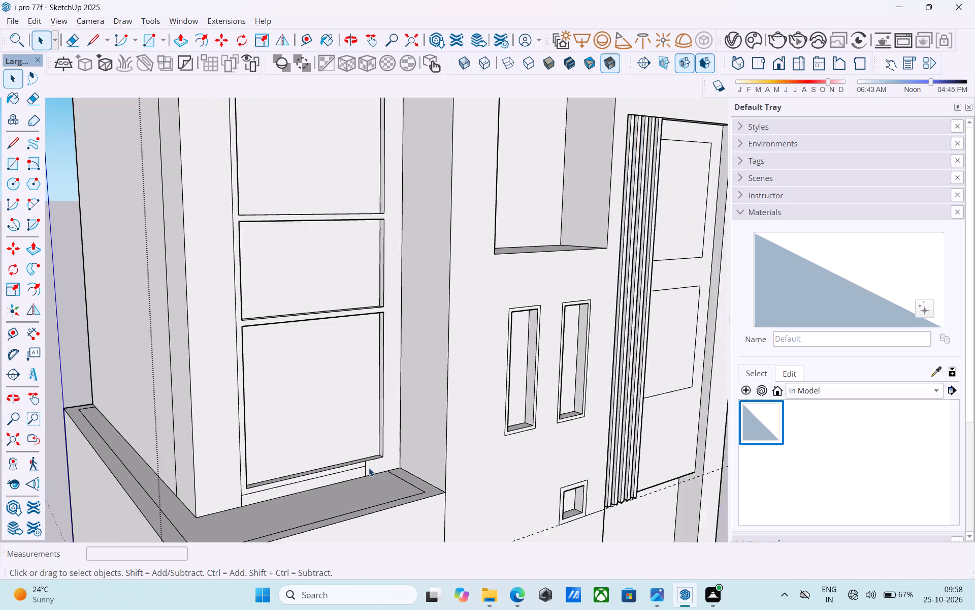
scroll(369, 468, up, 8)
key(e)
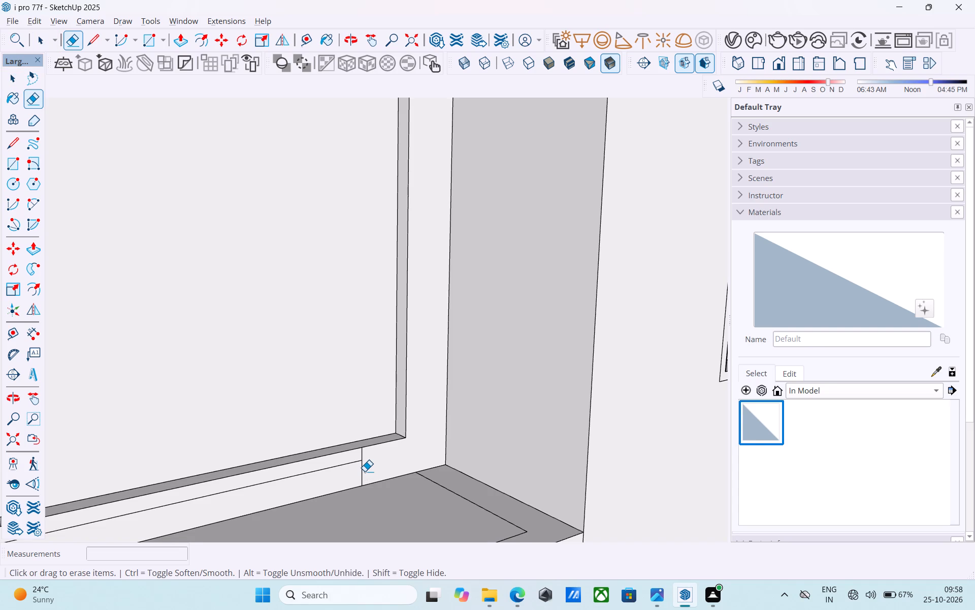
scroll(335, 462, up, 3)
middle_drag(354, 457, 350, 434)
scroll(355, 423, down, 7)
scroll(345, 452, up, 6)
click(355, 444)
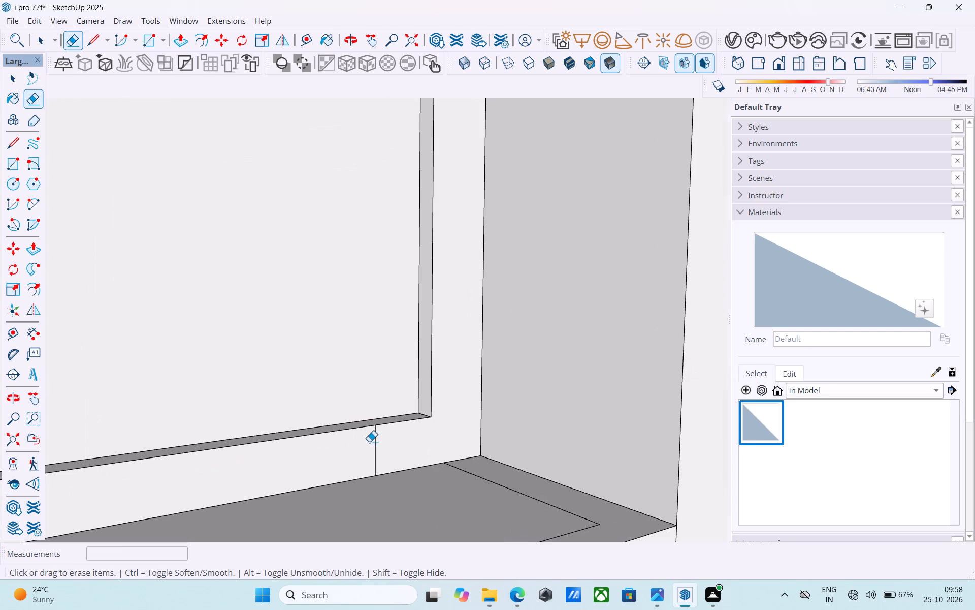
drag(369, 442, 378, 441)
Erase the short vertical edge running from the upper window frame's outer corner up to the lower block's top.
scroll(399, 437, down, 10)
scroll(299, 466, down, 5)
middle_drag(287, 472, 249, 490)
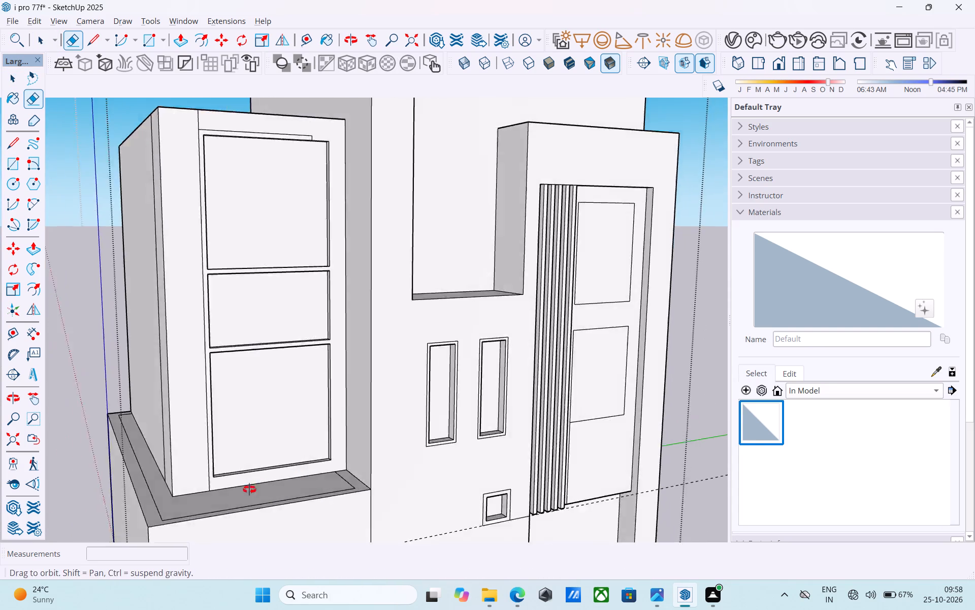
middle_drag(249, 490, 238, 507)
scroll(250, 492, down, 5)
middle_drag(257, 496, 294, 506)
scroll(278, 451, up, 7)
scroll(278, 450, down, 6)
middle_drag(277, 453, 345, 425)
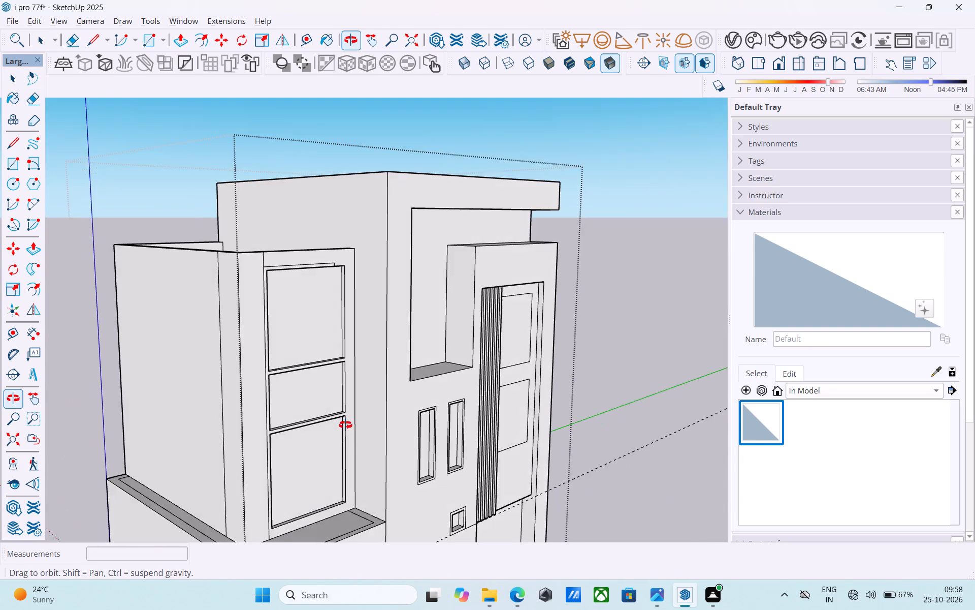
middle_drag(345, 425, 340, 461)
scroll(282, 343, up, 9)
drag(228, 251, 219, 250)
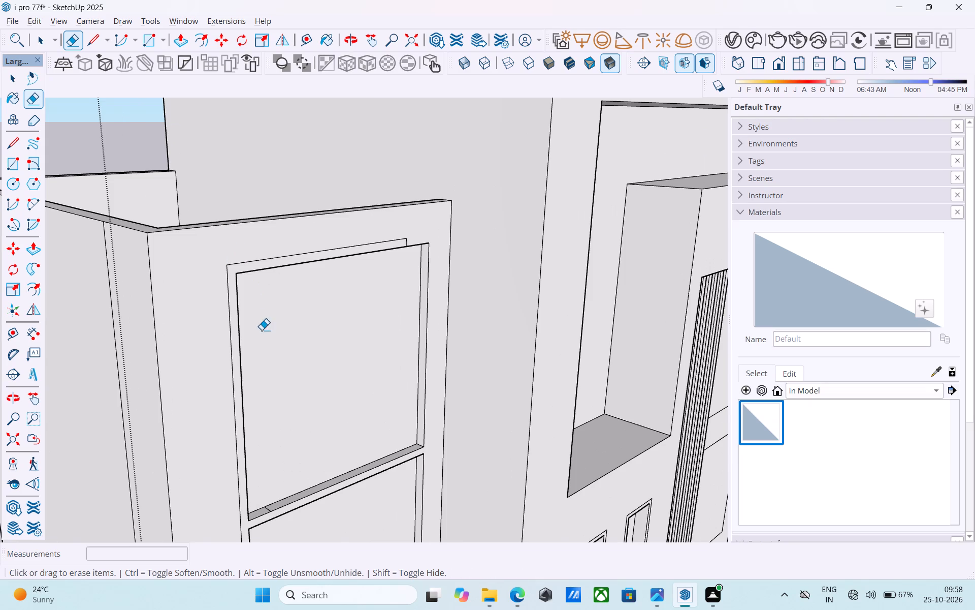
Copy the upper window opening's vertical edge on the tall-block side 3" outward toward the tall block.
scroll(261, 332, down, 4)
middle_drag(251, 331, 206, 315)
scroll(346, 267, up, 6)
scroll(366, 286, down, 4)
middle_drag(356, 286, 299, 298)
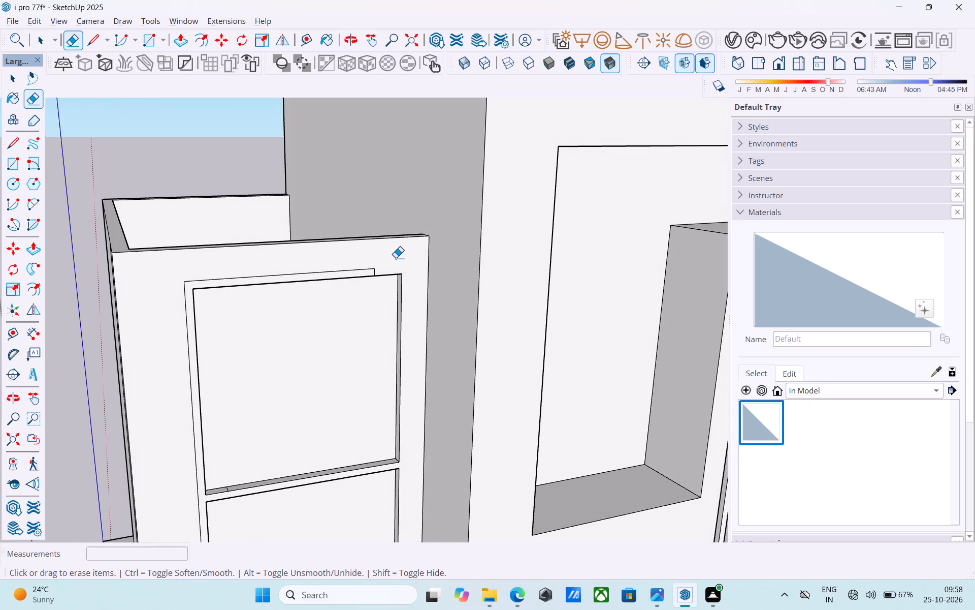
key(space)
middle_drag(395, 260, 411, 278)
scroll(410, 311, up, 3)
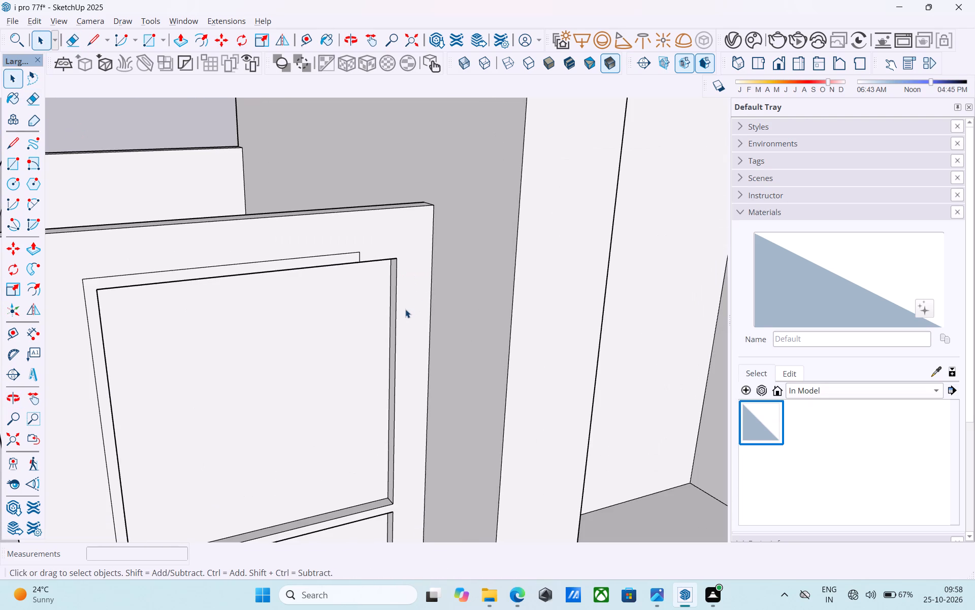
click(397, 302)
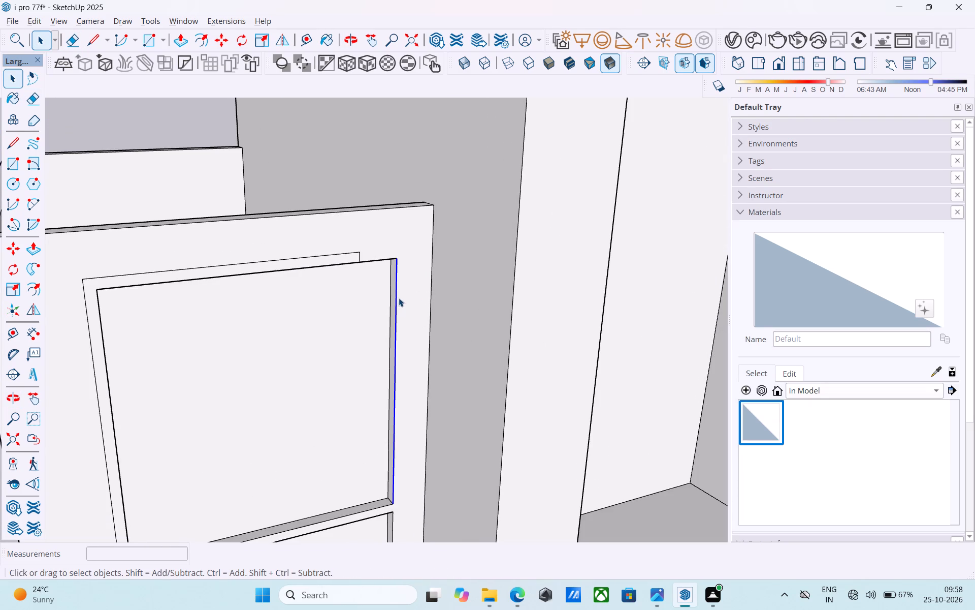
key(m)
click(399, 262)
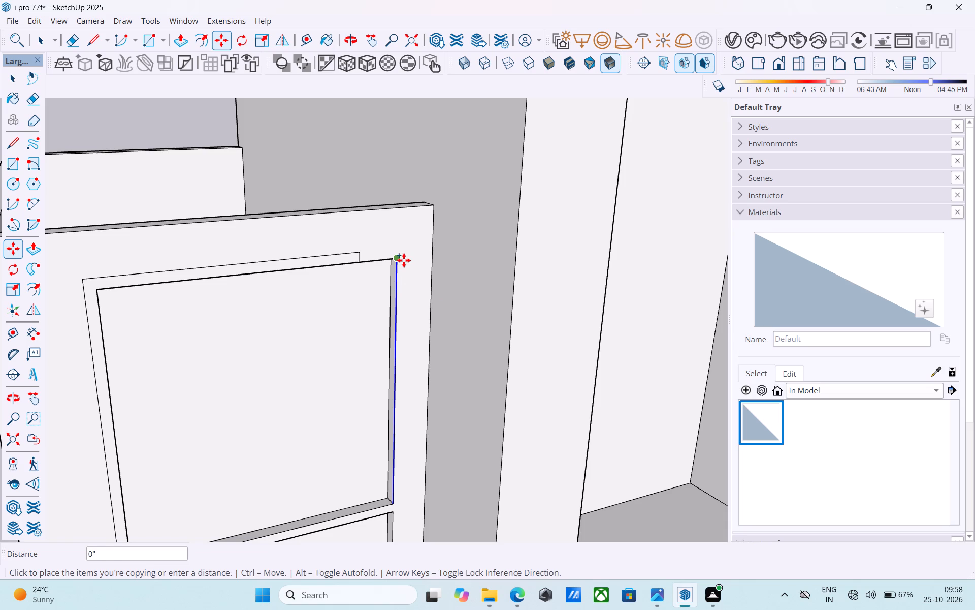
scroll(405, 259, up, 10)
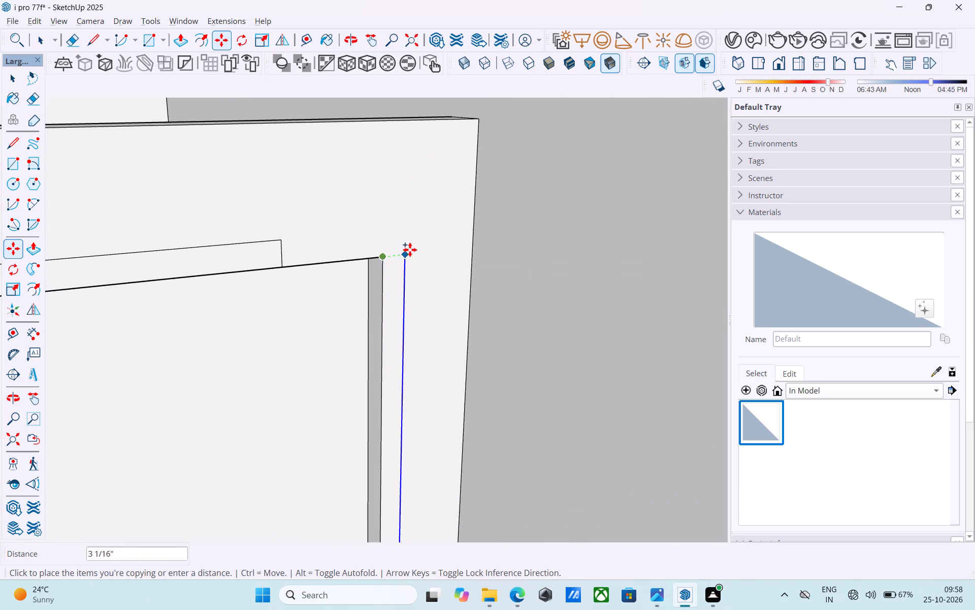
text(3")
key(Return)
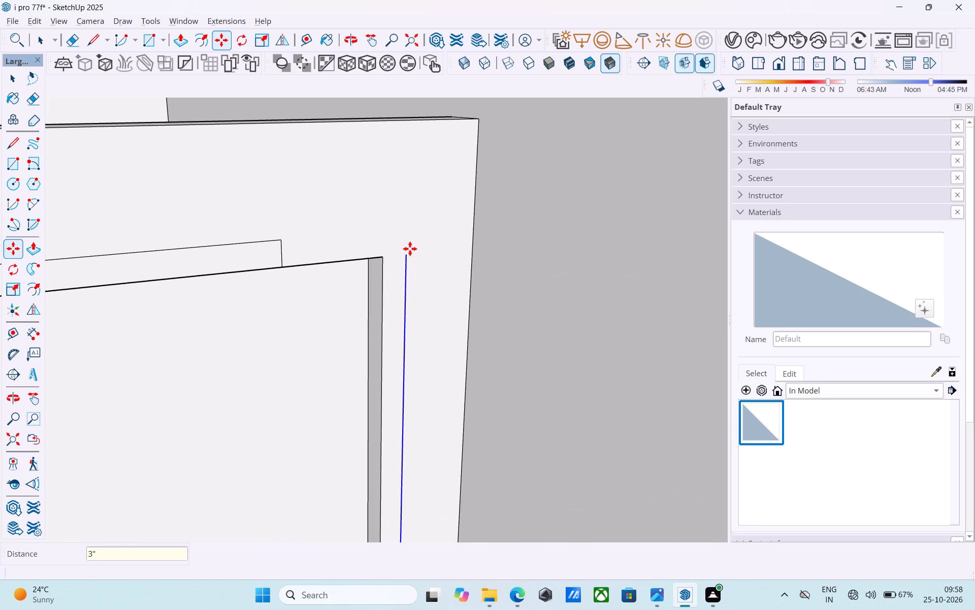
key(space)
Draw a 3" vertical line upward from the top end of the copied edge.
key(l)
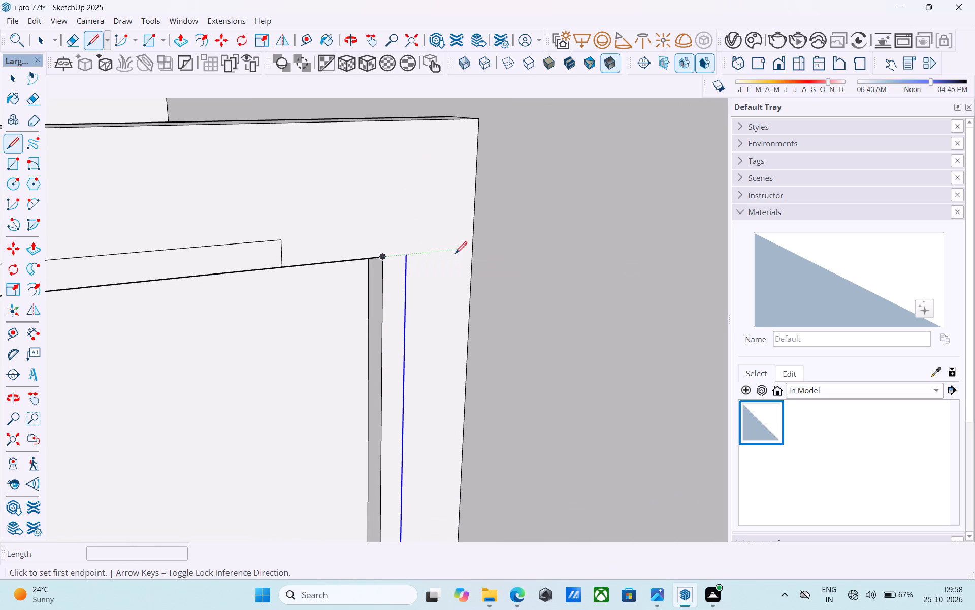
click(408, 256)
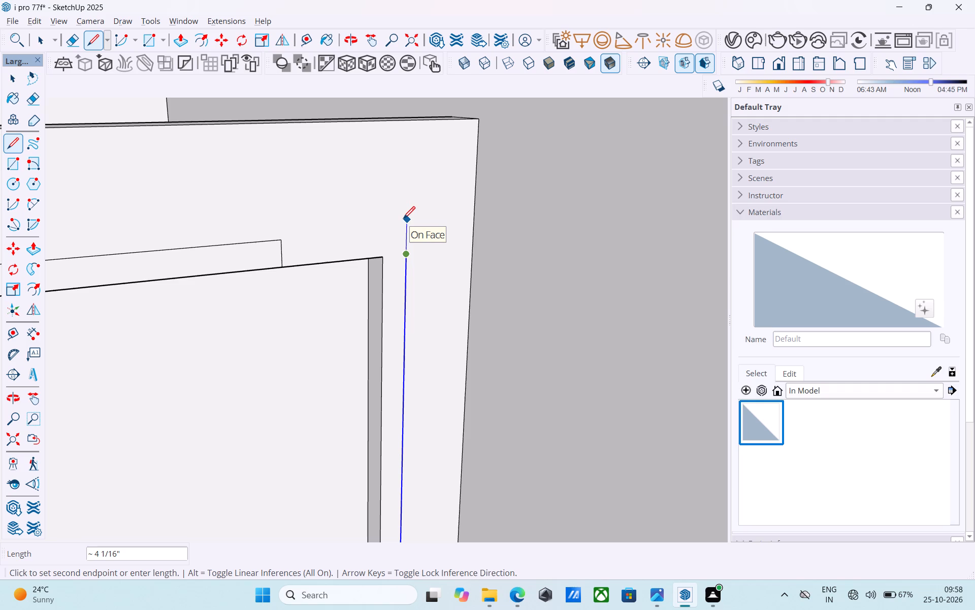
text(3")
key(Return)
key(space)
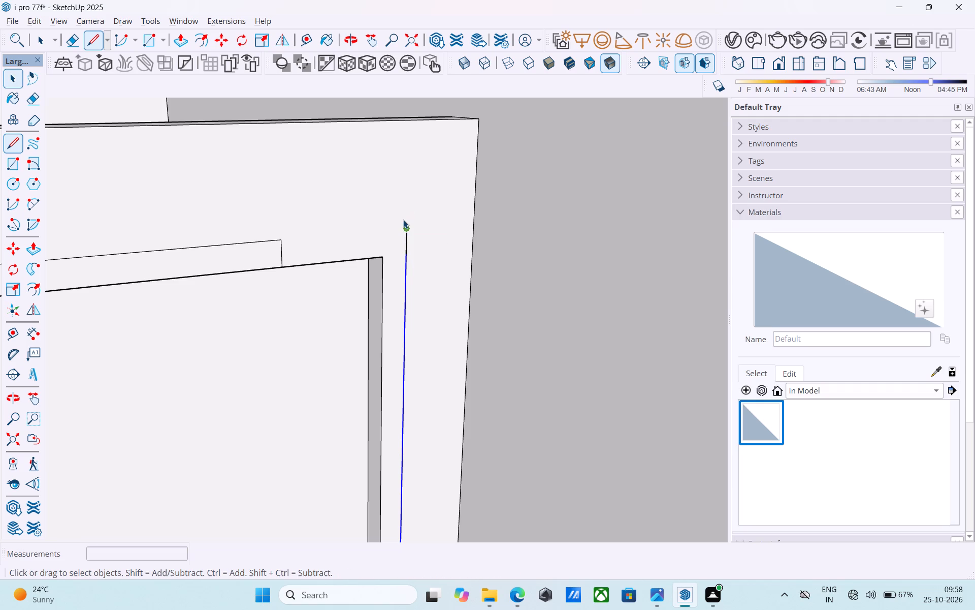
Extend the frame's top outer line to meet the new vertical edge, and erase the old short frame end edge.
key(l)
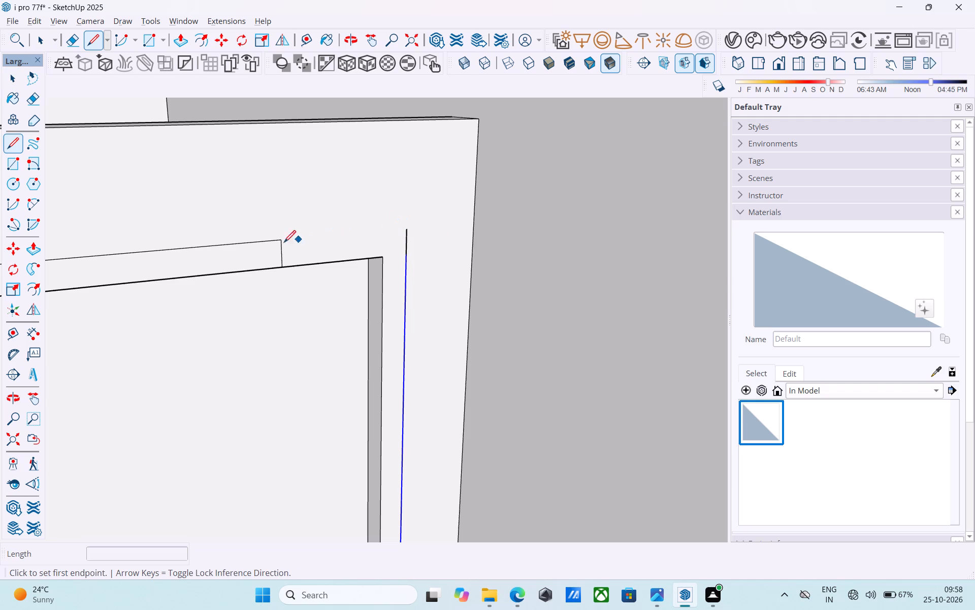
click(280, 244)
click(405, 232)
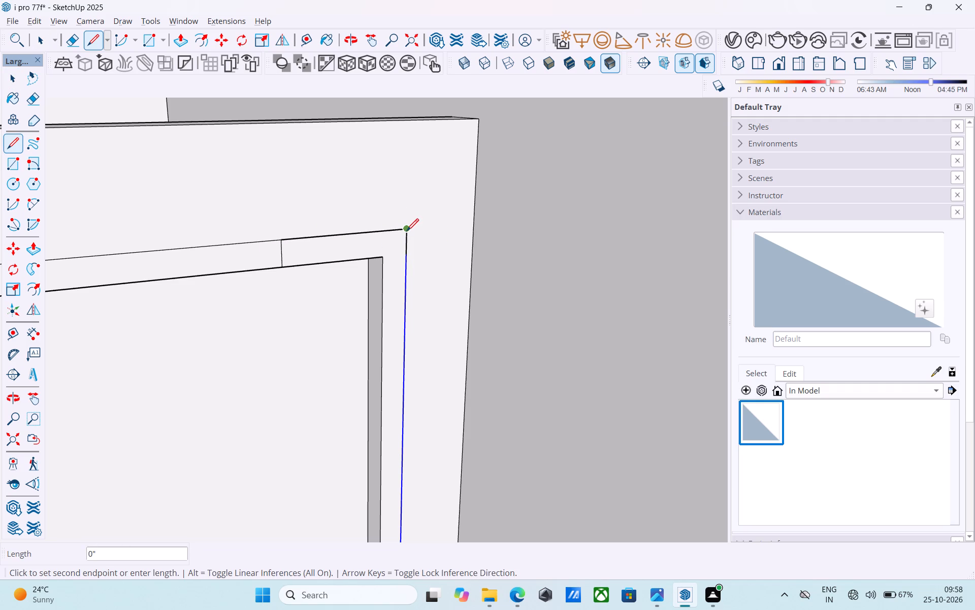
key(e)
drag(282, 252, 270, 255)
scroll(293, 246, down, 16)
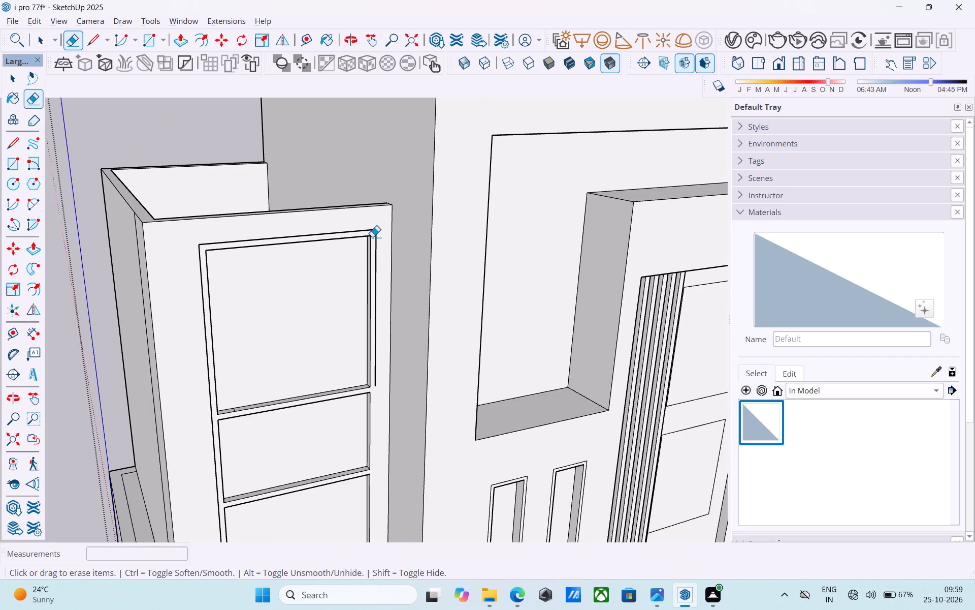
Draw a 12' 3" vertical line from the copied frame edge's lower end down to the ledge beside the tall block.
key(l)
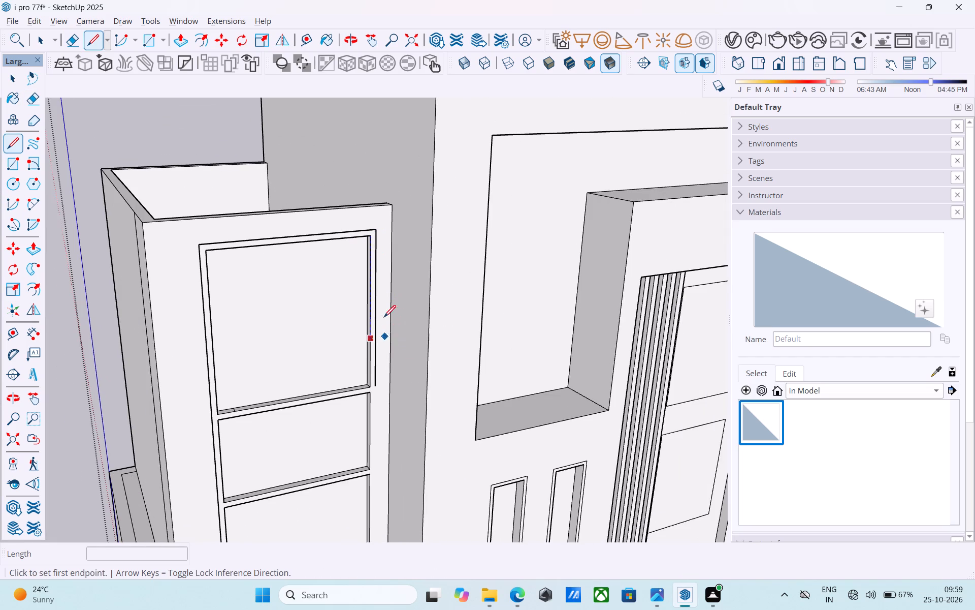
shift+middle_drag(383, 320, 386, 248)
scroll(386, 284, up, 10)
click(373, 353)
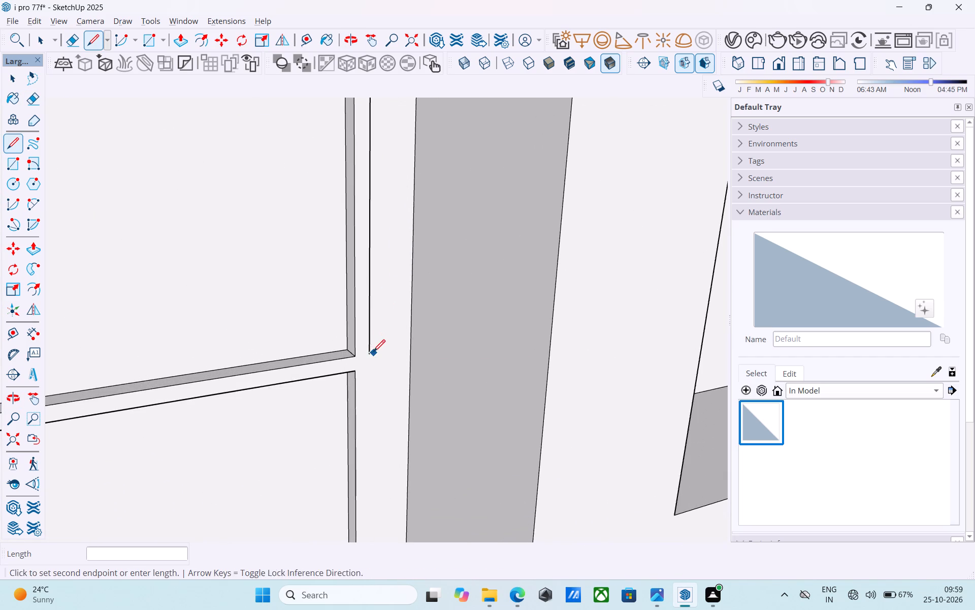
scroll(368, 337, down, 2)
shift+middle_drag(368, 338, 386, 265)
key(l)
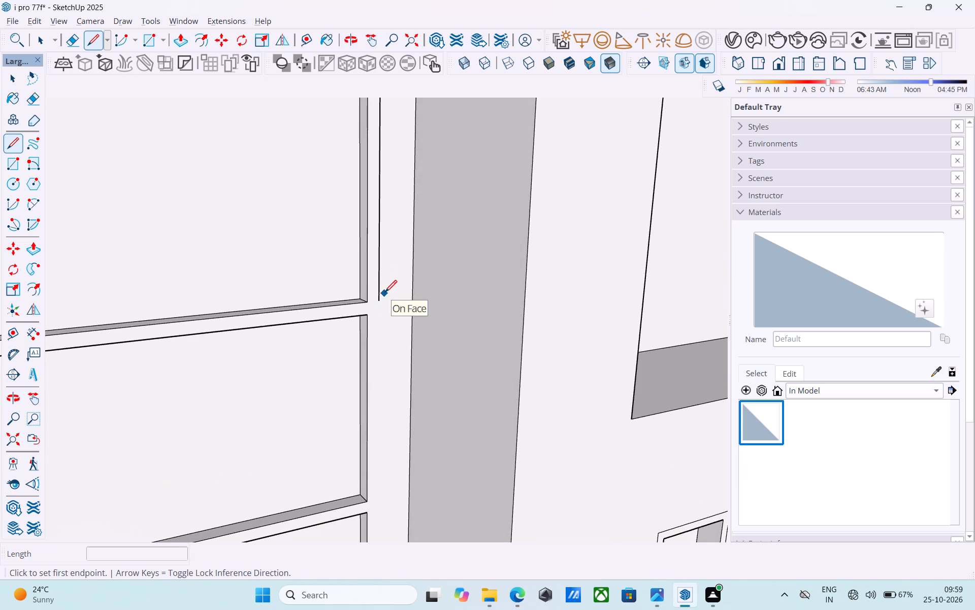
click(377, 301)
scroll(383, 203, down, 6)
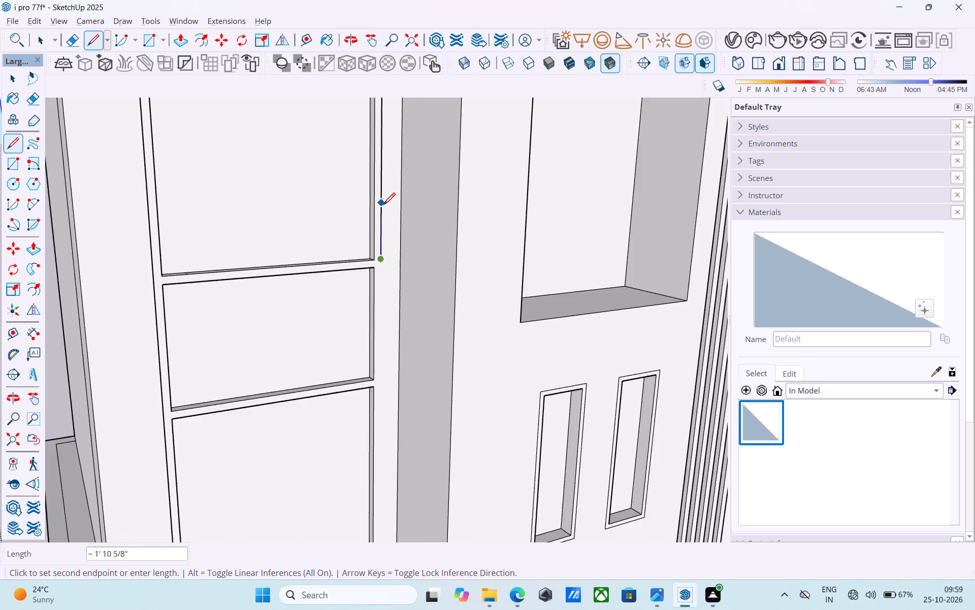
scroll(383, 206, down, 7)
middle_drag(396, 361, 398, 269)
scroll(398, 269, up, 8)
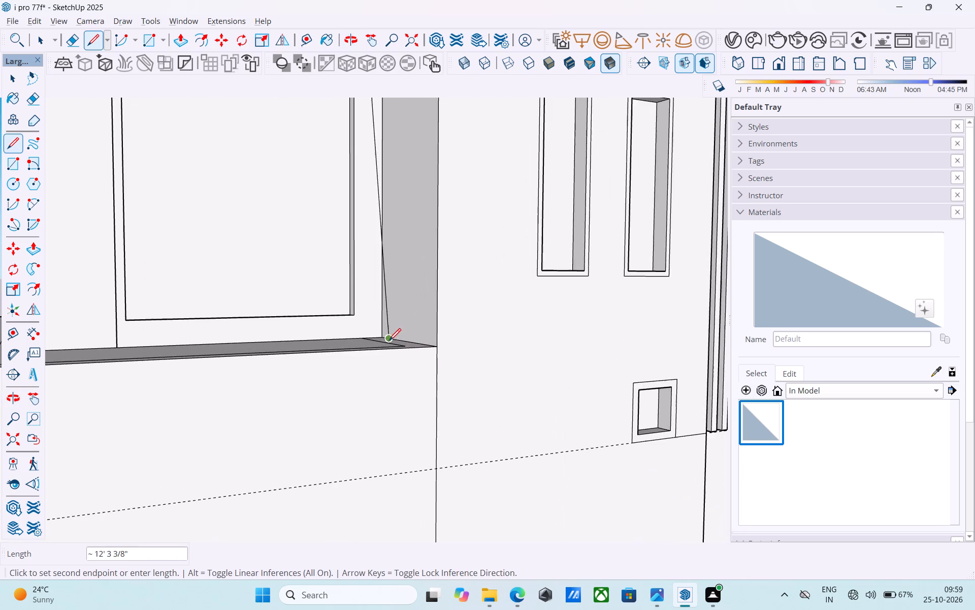
middle_drag(375, 330, 353, 398)
scroll(337, 413, up, 5)
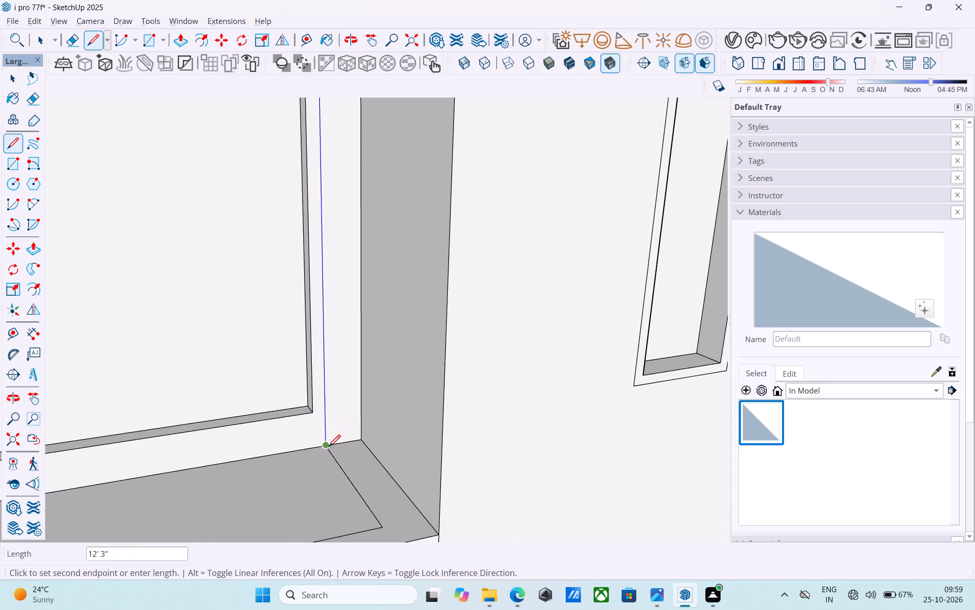
click(329, 448)
scroll(328, 445, down, 17)
shift+middle_drag(327, 416, 336, 469)
scroll(281, 250, up, 6)
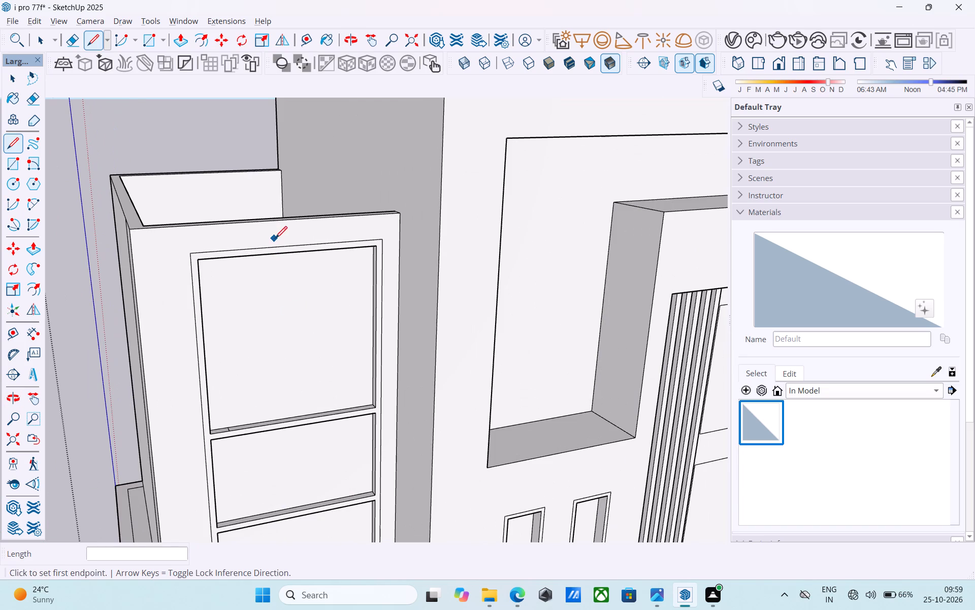
key(space)
Erase the stray short edge crossing the underside at the top of the lowest window opening in the lower block.
middle_drag(286, 264, 290, 233)
scroll(295, 223, down, 5)
middle_drag(294, 276, 375, 266)
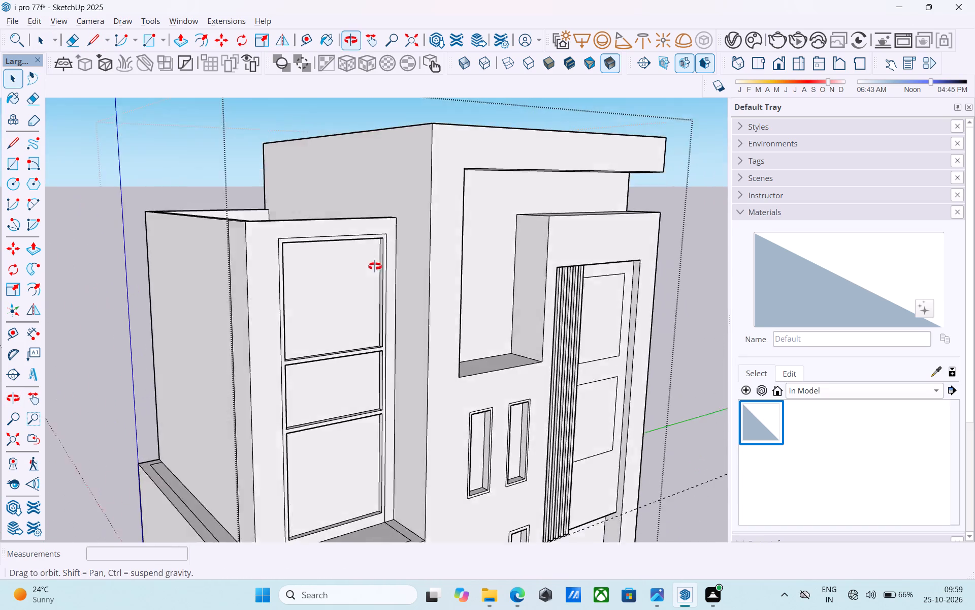
middle_drag(375, 266, 380, 265)
scroll(378, 250, down, 6)
middle_drag(374, 266, 394, 167)
middle_drag(355, 307, 375, 443)
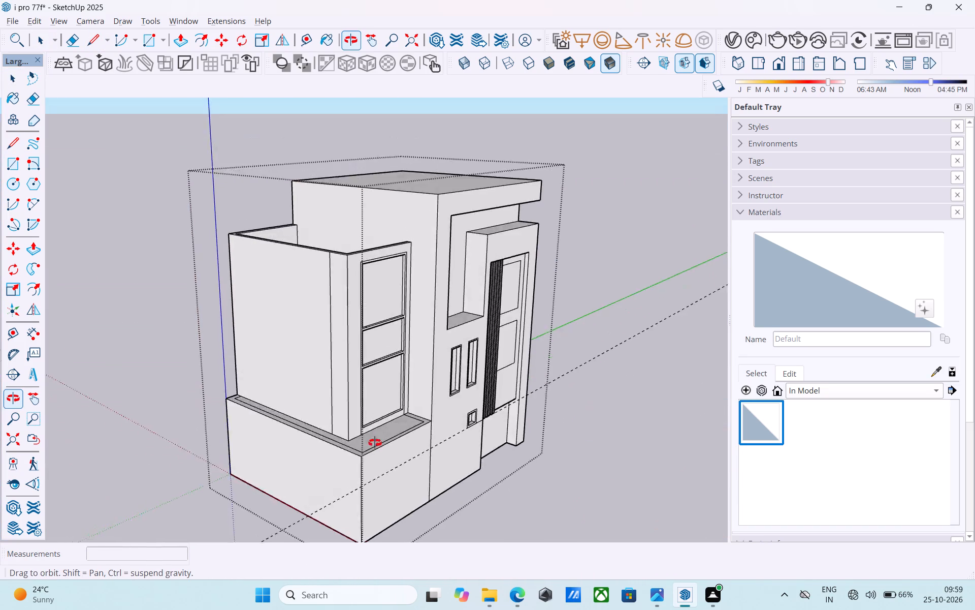
middle_drag(375, 443, 371, 439)
scroll(346, 380, up, 7)
middle_drag(399, 369, 334, 170)
scroll(345, 178, up, 1)
scroll(323, 173, down, 9)
scroll(349, 364, down, 4)
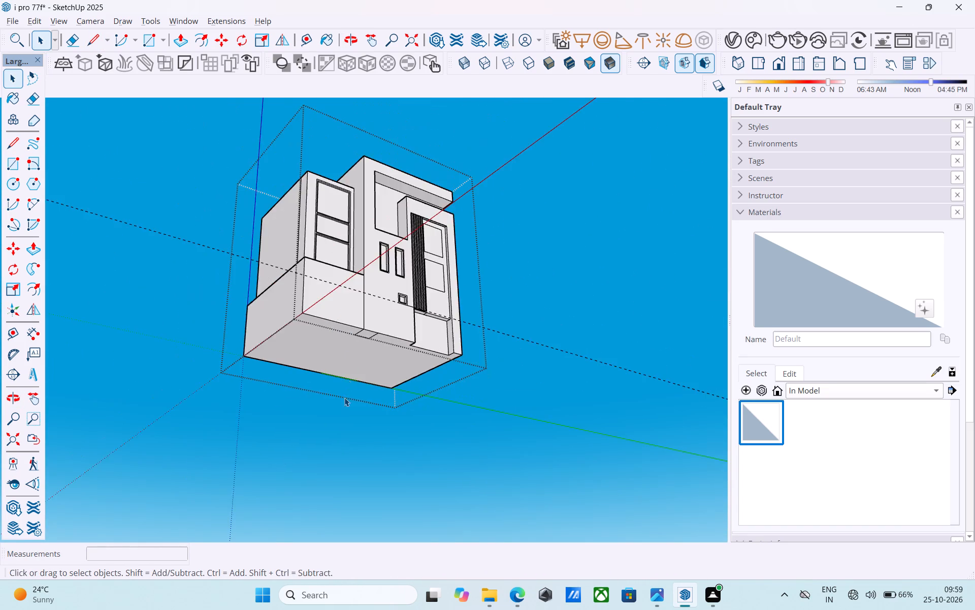
scroll(341, 200, up, 14)
middle_drag(242, 306, 258, 254)
scroll(277, 263, up, 12)
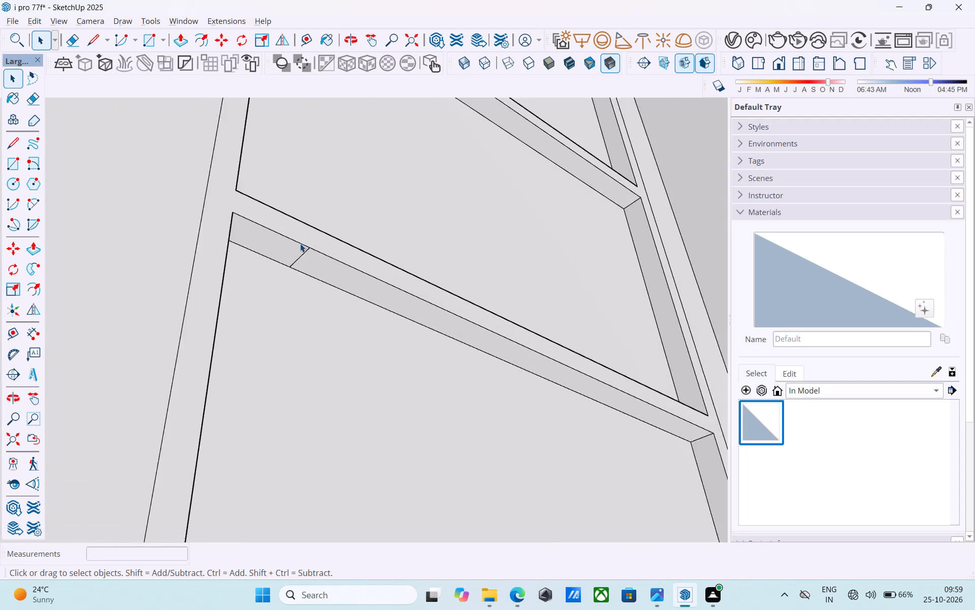
scroll(300, 243, up, 4)
key(e)
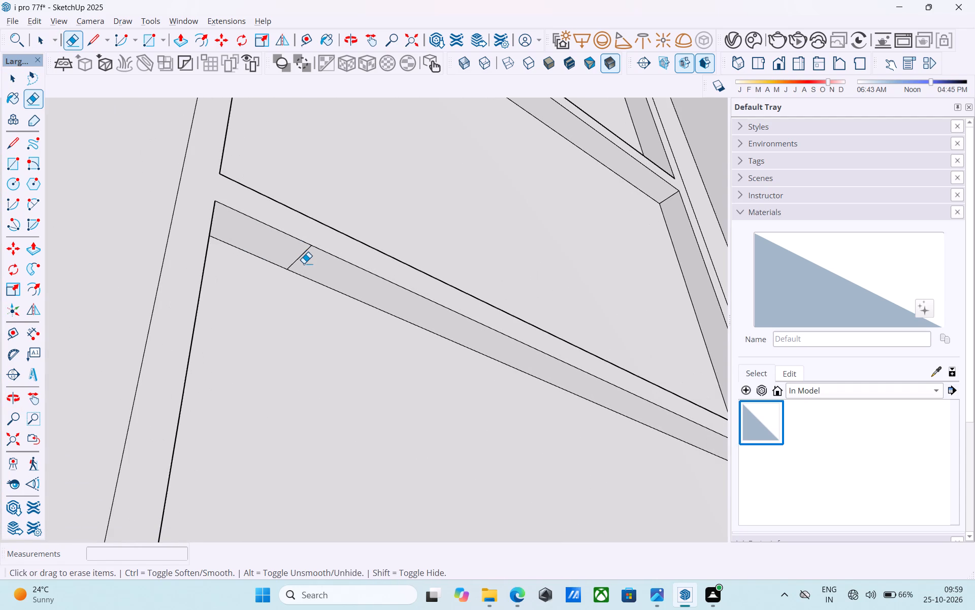
click(304, 263)
click(300, 260)
scroll(298, 262, down, 13)
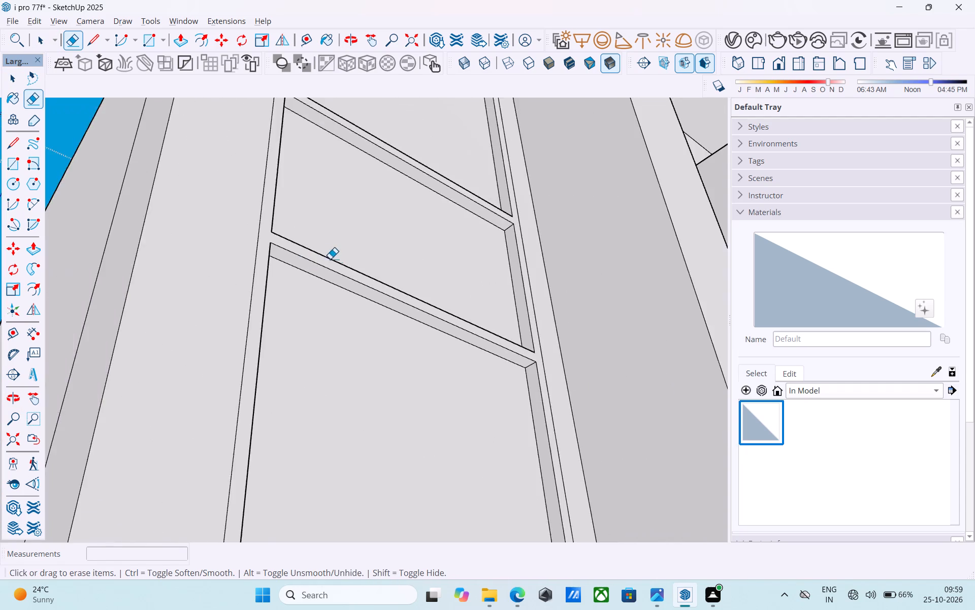
Examine the building's facades, window frames and ledge from several sides for leftover edges.
scroll(330, 259, down, 9)
middle_drag(333, 307, 348, 464)
scroll(392, 344, down, 3)
scroll(392, 344, up, 1)
scroll(392, 344, down, 4)
middle_drag(392, 354, 378, 399)
scroll(384, 188, down, 7)
middle_drag(388, 364, 388, 445)
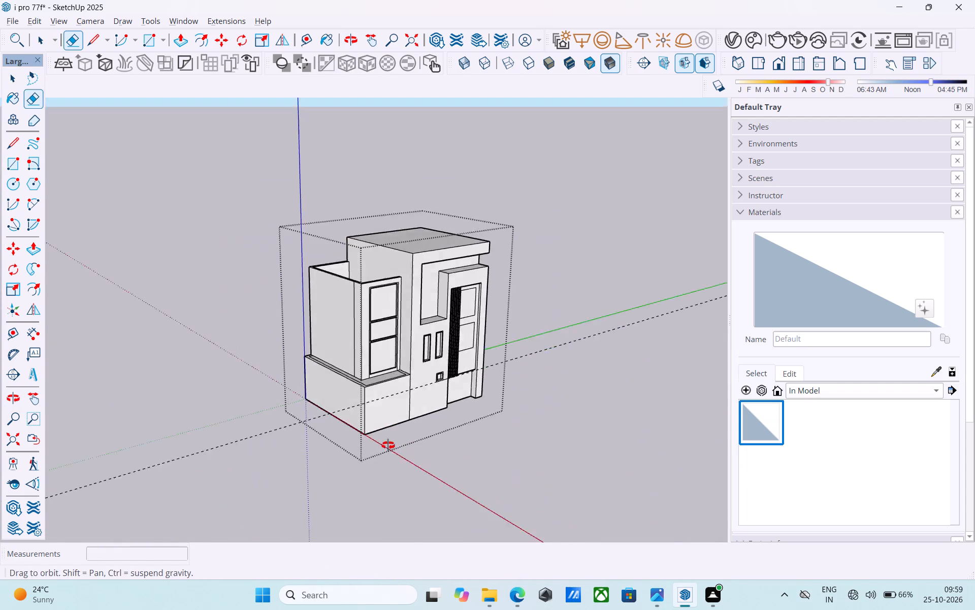
middle_drag(388, 445, 392, 454)
scroll(414, 350, up, 7)
key(space)
scroll(419, 288, up, 1)
middle_drag(405, 297, 427, 267)
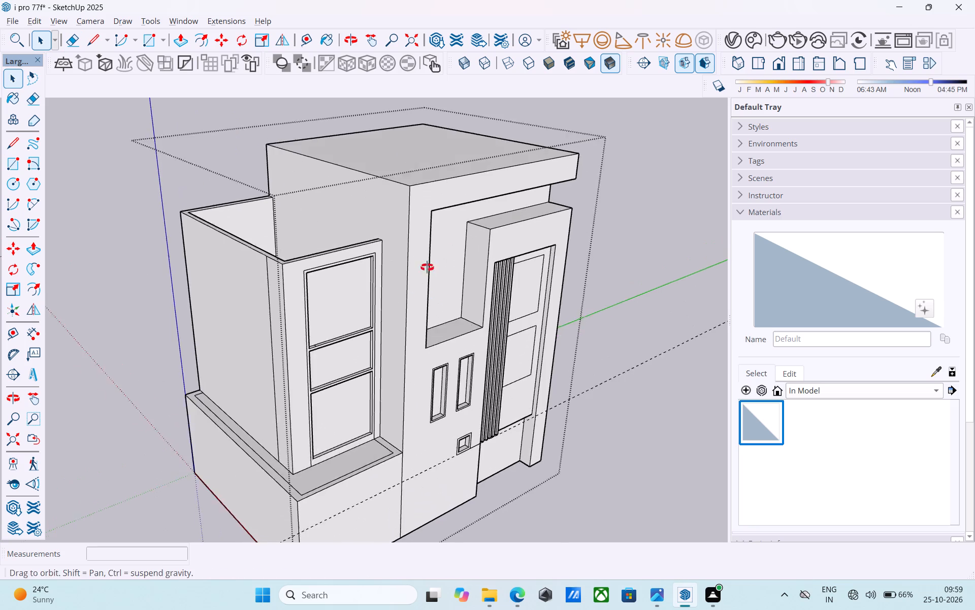
middle_drag(427, 267, 468, 223)
scroll(370, 257, up, 6)
middle_drag(367, 271, 390, 268)
scroll(411, 270, down, 4)
middle_drag(411, 277, 191, 247)
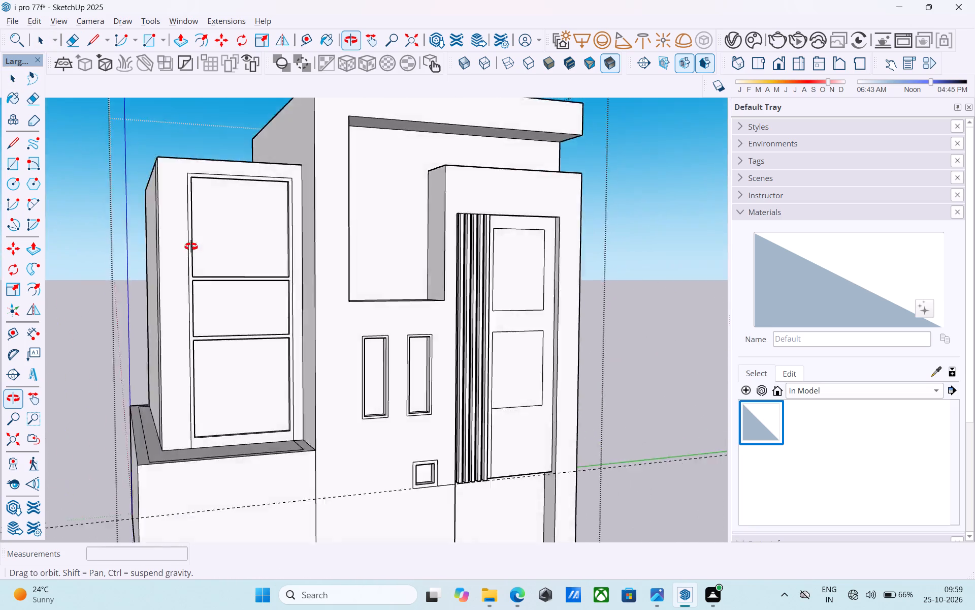
middle_drag(191, 247, 84, 251)
scroll(636, 301, down, 4)
middle_drag(659, 311, 474, 286)
scroll(322, 273, up, 14)
scroll(215, 279, down, 2)
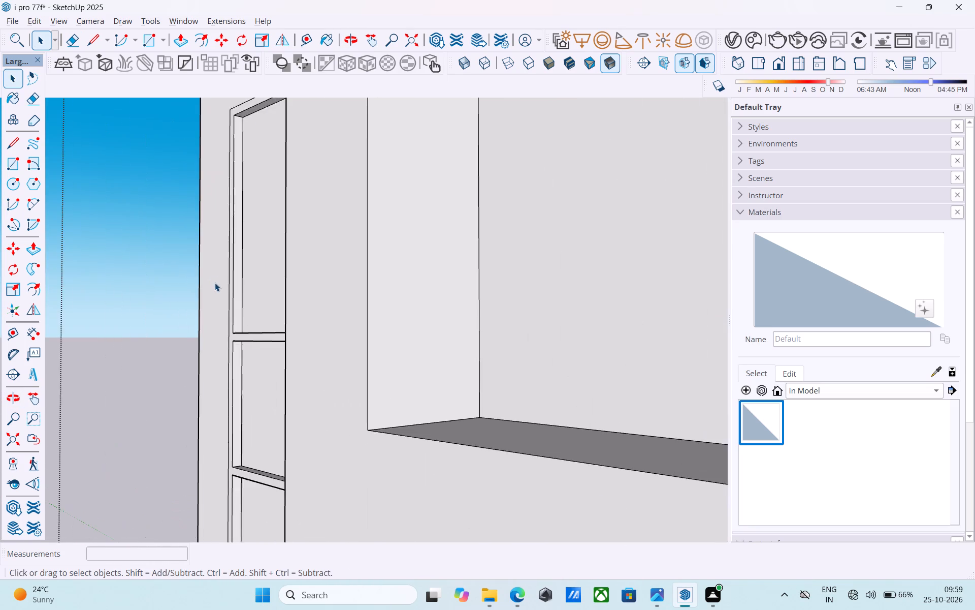
middle_drag(217, 285, 463, 310)
scroll(312, 271, down, 11)
middle_drag(374, 315, 510, 329)
scroll(552, 321, up, 5)
middle_drag(443, 334, 515, 269)
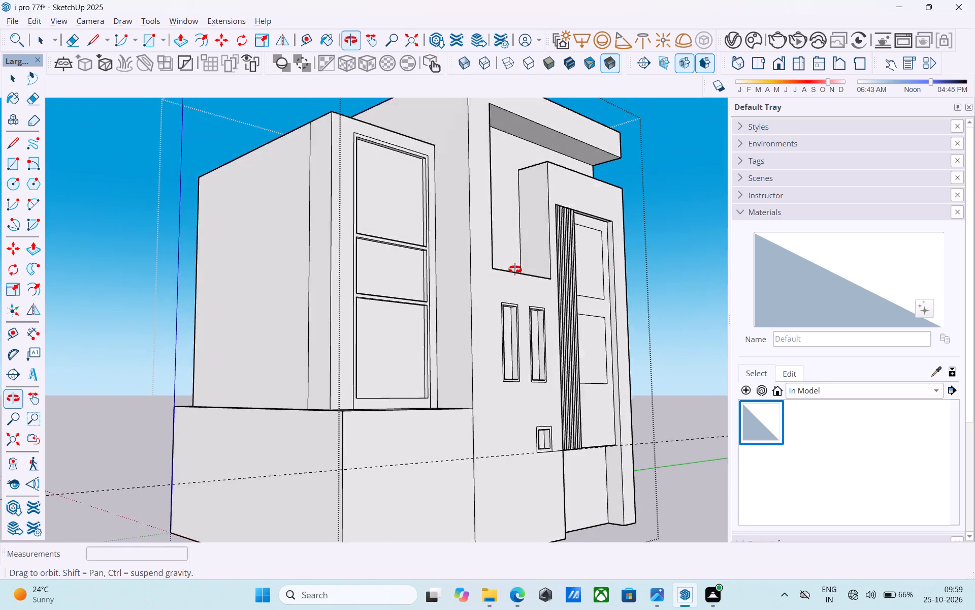
middle_drag(515, 269, 560, 341)
scroll(494, 310, down, 5)
middle_drag(471, 359, 466, 457)
scroll(470, 460, up, 5)
scroll(417, 423, up, 10)
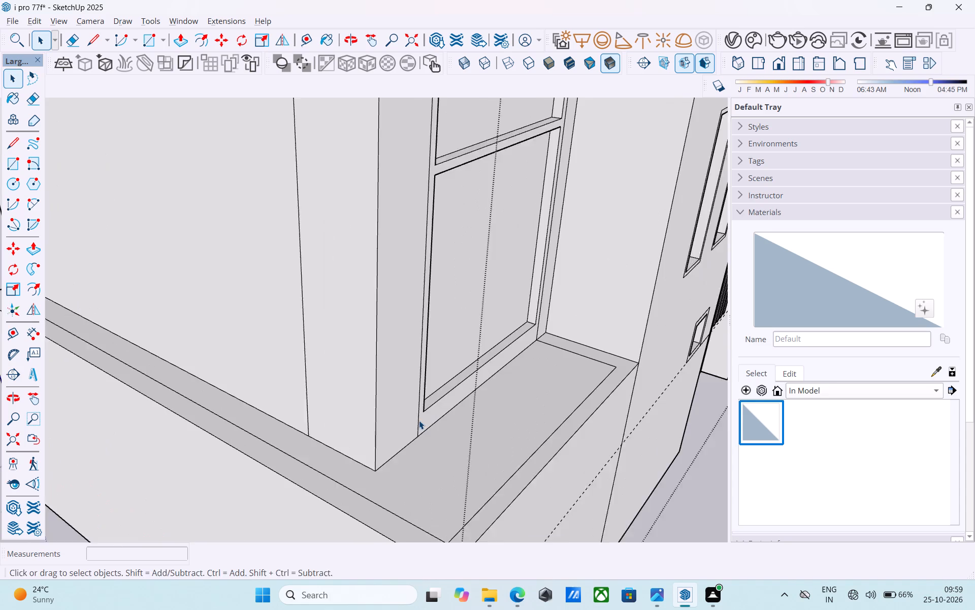
middle_drag(420, 420, 319, 400)
scroll(563, 353, down, 6)
middle_drag(538, 367, 385, 397)
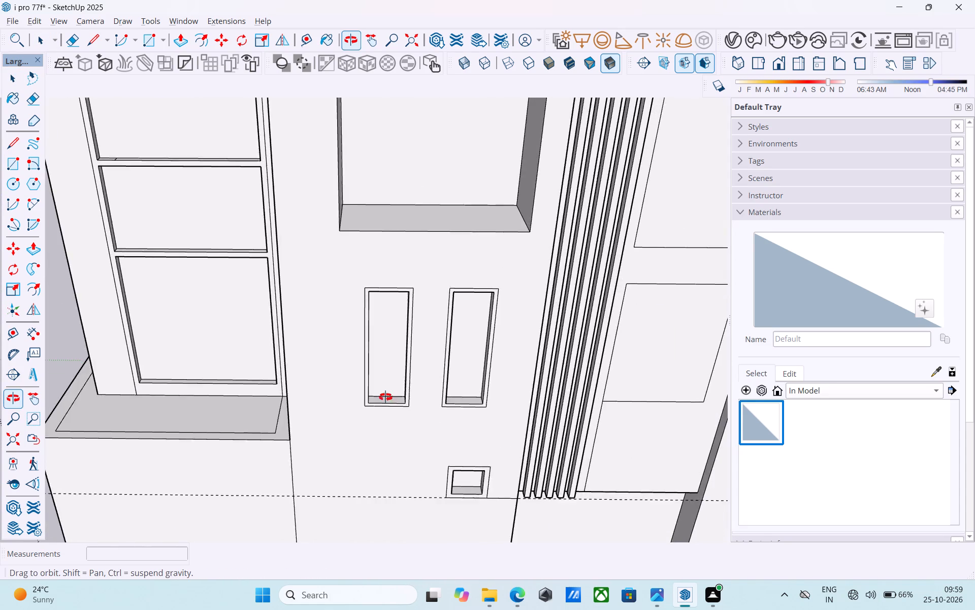
middle_drag(385, 397, 435, 426)
scroll(439, 436, down, 5)
middle_drag(438, 440, 423, 480)
Erase the stray short edge crossing the sill of the lower block's upper window opening.
scroll(317, 361, up, 9)
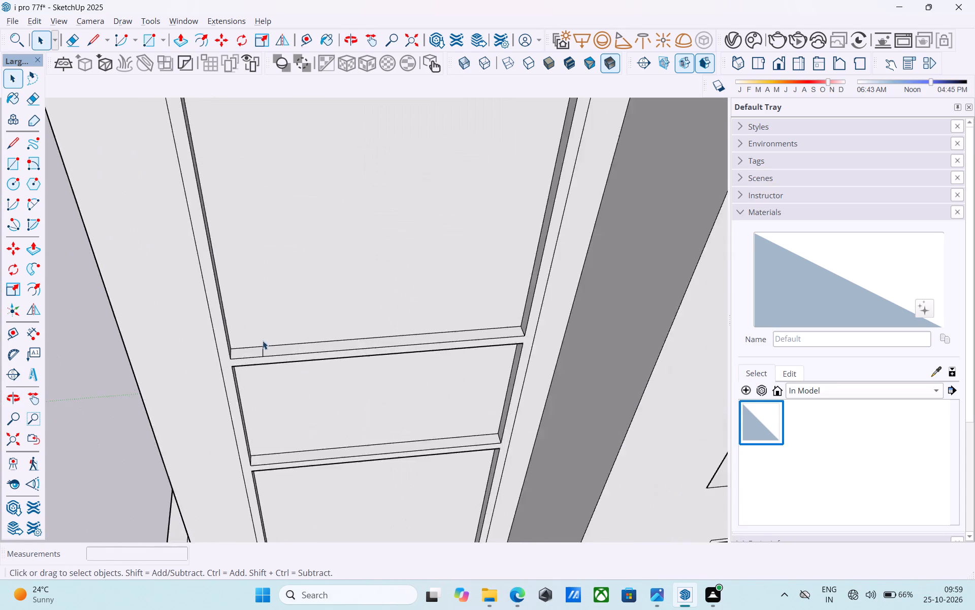
scroll(263, 341, up, 9)
key(e)
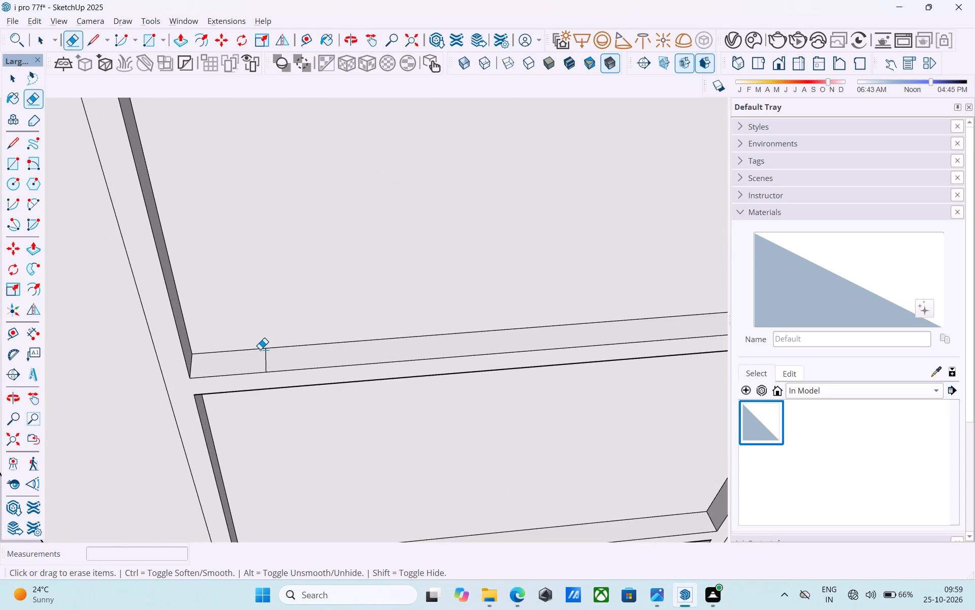
scroll(258, 358, up, 3)
drag(270, 360, 258, 361)
scroll(293, 390, down, 10)
Save the model.
middle_drag(307, 418, 155, 364)
scroll(165, 388, down, 9)
middle_drag(185, 413, 381, 383)
scroll(244, 361, down, 11)
middle_drag(421, 361, 497, 317)
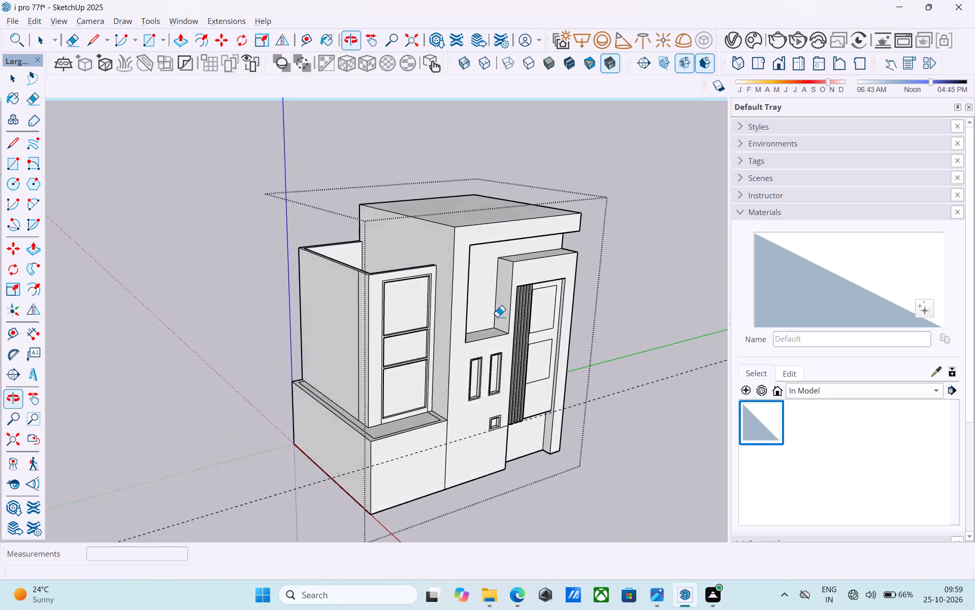
scroll(497, 317, up, 6)
key(space)
key(ctrl+s)
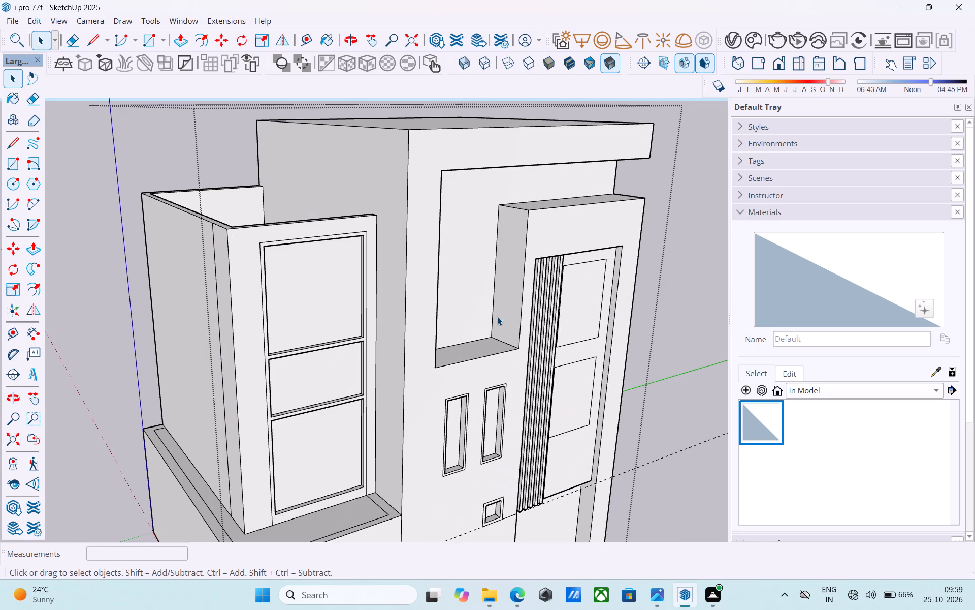
key(space)
Draw a rectangle between opposite inner corners of the lower block's top rim to close its open top.
scroll(493, 314, down, 5)
middle_drag(498, 358, 505, 304)
scroll(511, 297, down, 5)
middle_drag(496, 322, 594, 387)
scroll(409, 257, up, 8)
scroll(442, 259, down, 6)
middle_drag(445, 259, 395, 328)
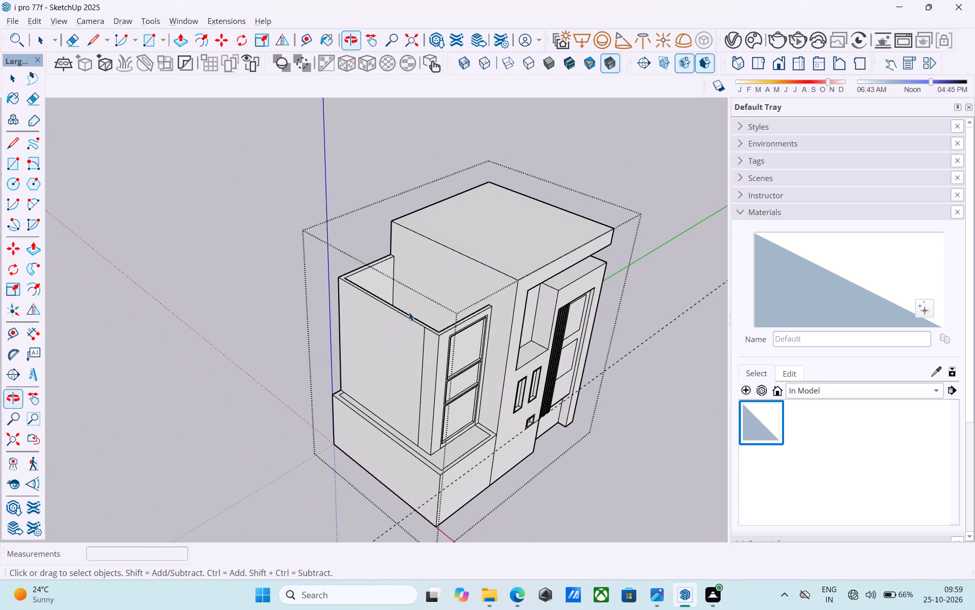
middle_drag(400, 265, 359, 264)
scroll(380, 273, up, 5)
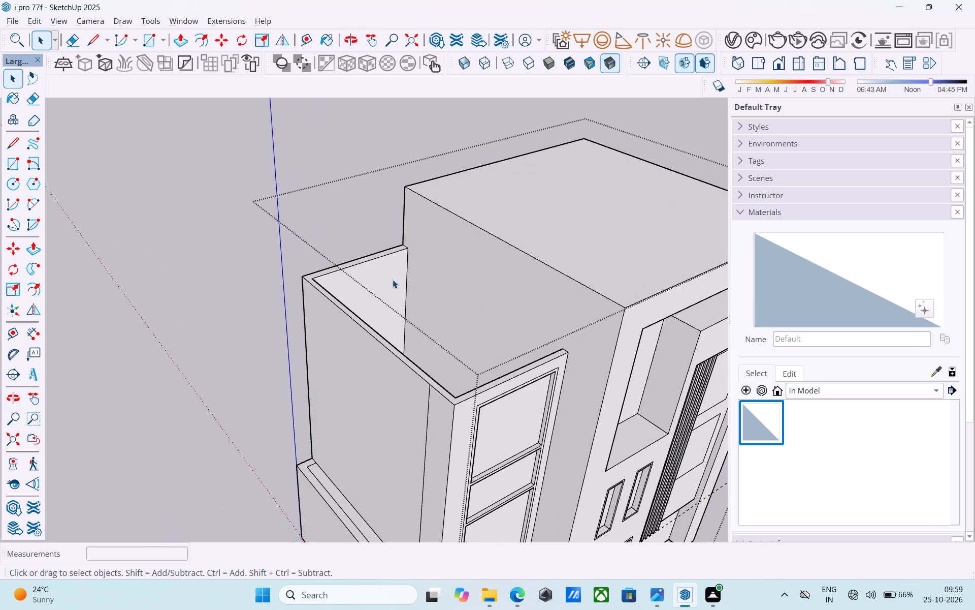
key(r)
click(407, 251)
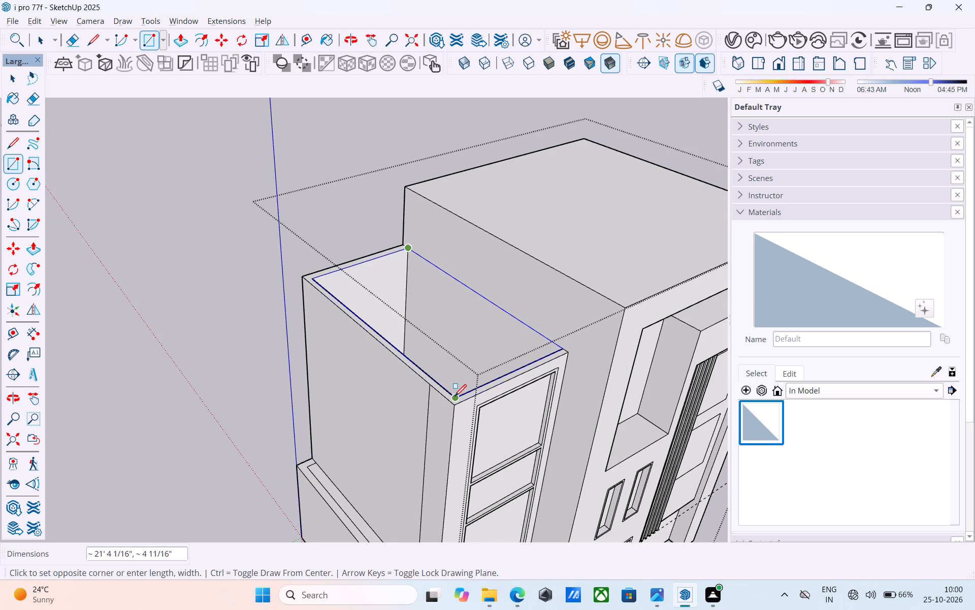
click(454, 396)
Reverse the new roof face inside the lower block's rim.
scroll(462, 341, down, 5)
middle_drag(459, 341, 329, 366)
scroll(360, 360, up, 3)
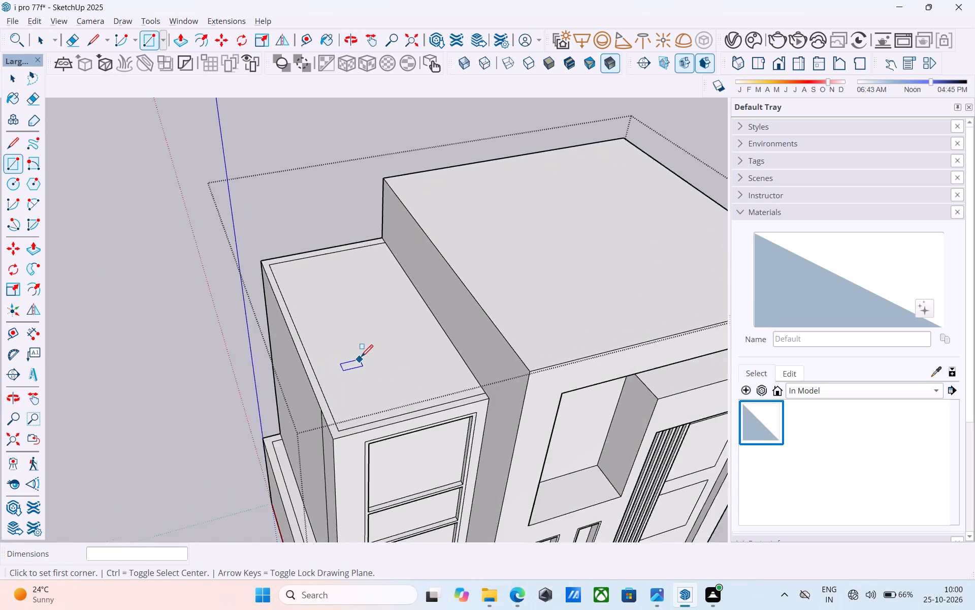
scroll(361, 358, up, 6)
key(space)
click(361, 357)
right_click(362, 357)
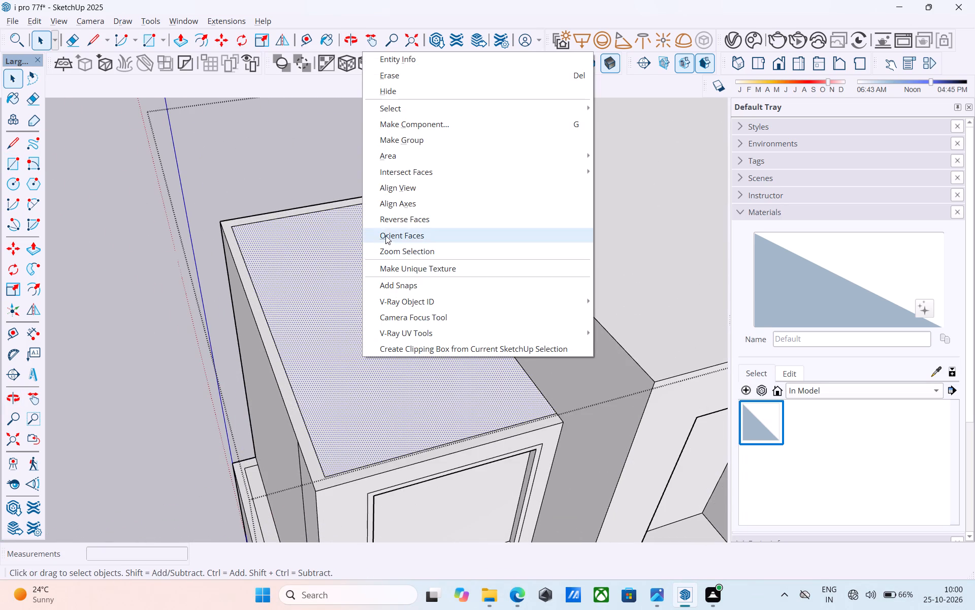
click(392, 222)
Draw a 6" vertical line upward from the new roof face's rear corner farthest from the tall block.
middle_drag(387, 237, 305, 229)
key(l)
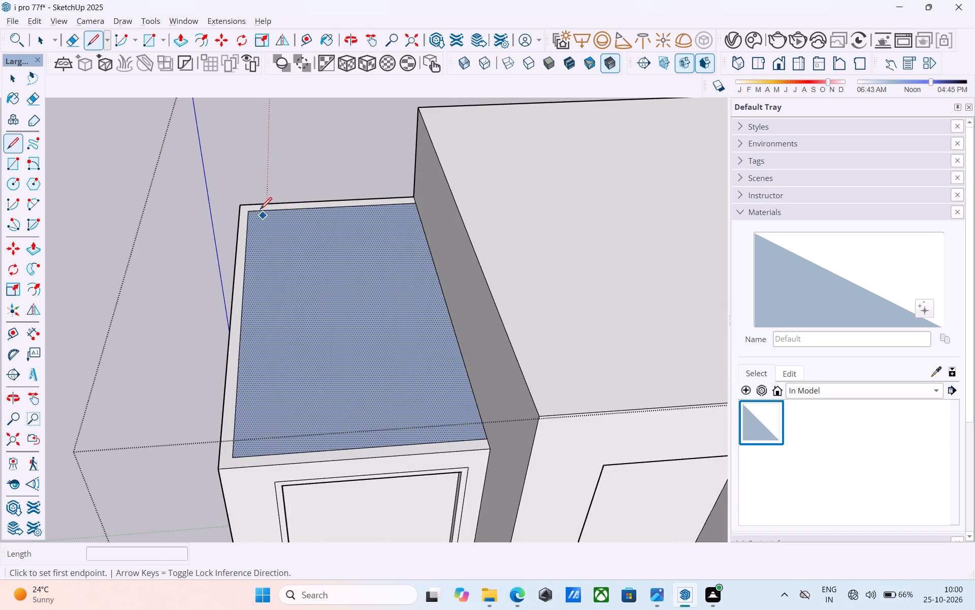
scroll(260, 210, up, 3)
click(244, 208)
shift+middle_drag(239, 190, 229, 157)
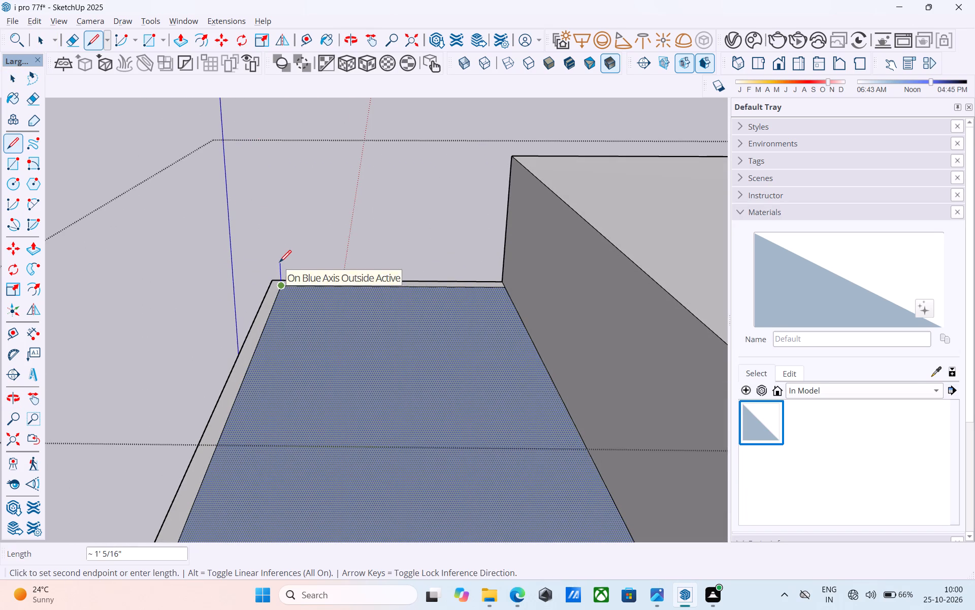
text(6")
key(Return)
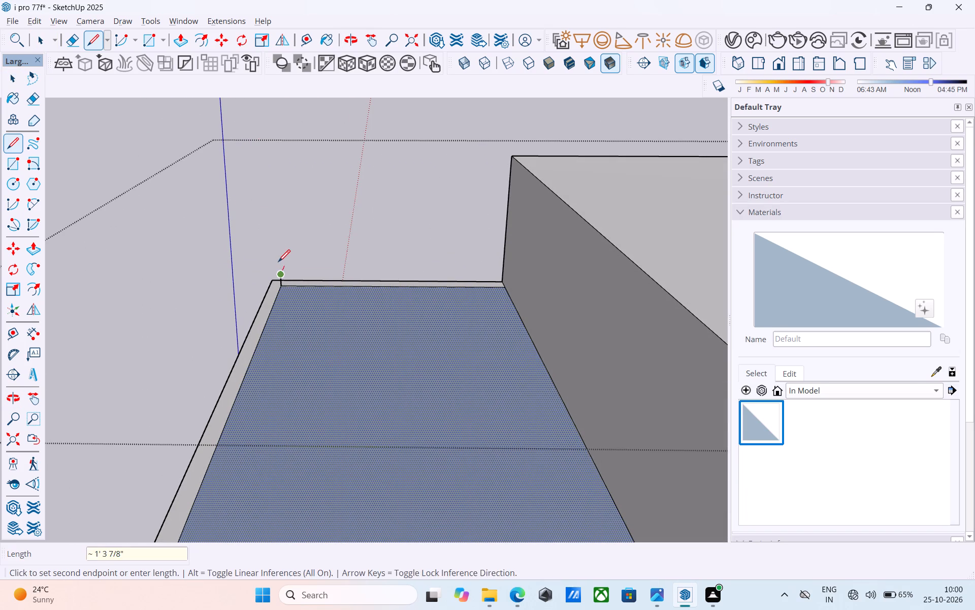
key(space)
Draw a 6" vertical line upward from the new roof face's front corner beside the tall block.
scroll(317, 253, down, 6)
shift+middle_drag(312, 284, 370, 302)
scroll(460, 327, up, 5)
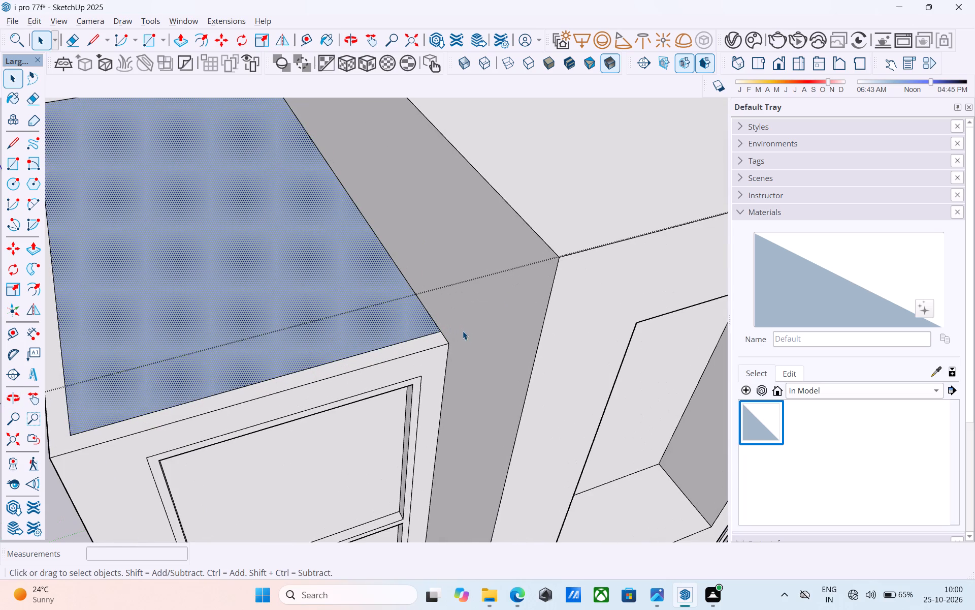
middle_drag(464, 338, 452, 330)
key(l)
click(444, 334)
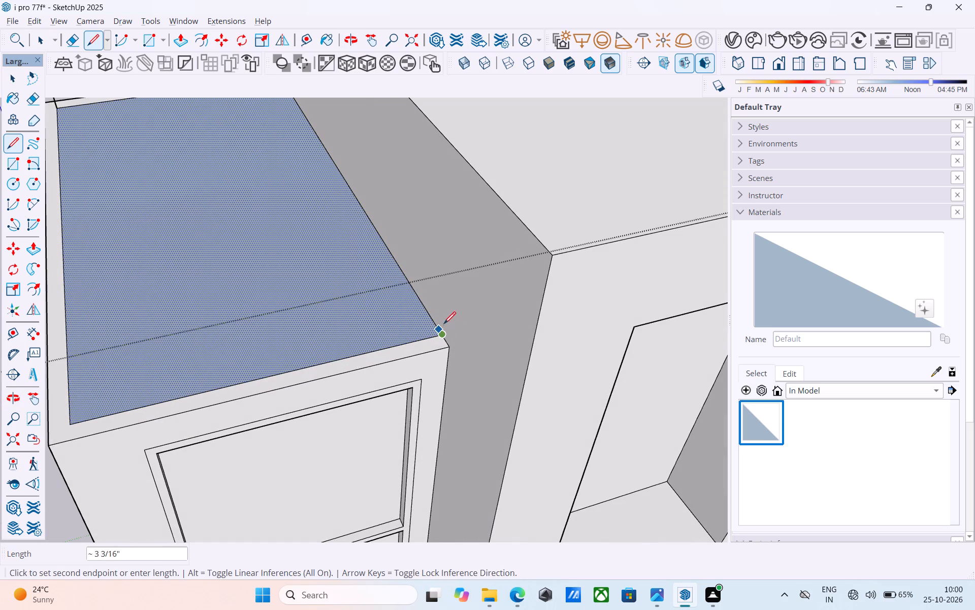
click(445, 317)
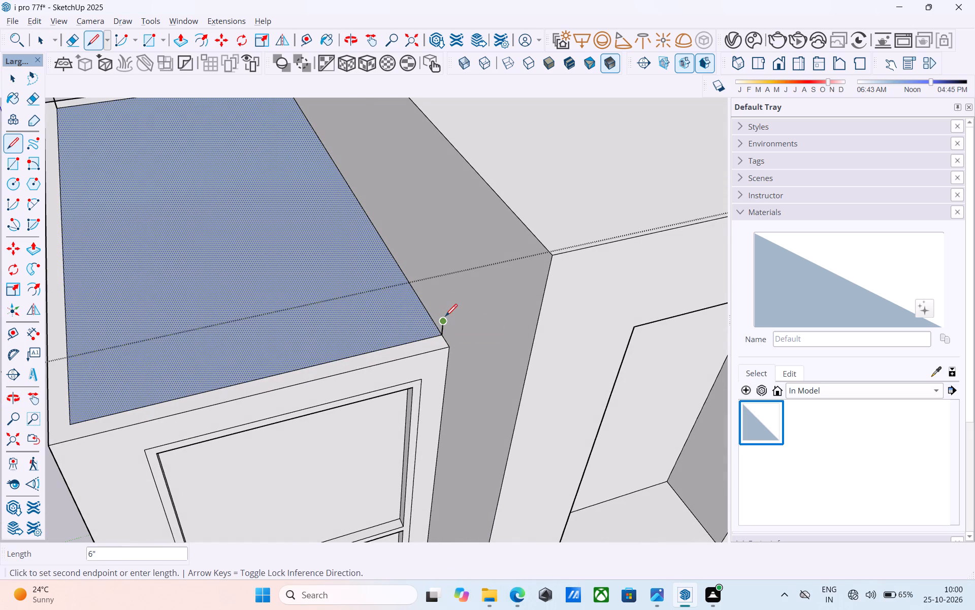
Draw a rectangle between the tops of the two 6" vertical lines to form a raised roof face on the lower block.
scroll(446, 317, down, 4)
shift+middle_drag(446, 317, 433, 280)
key(r)
scroll(249, 285, up, 4)
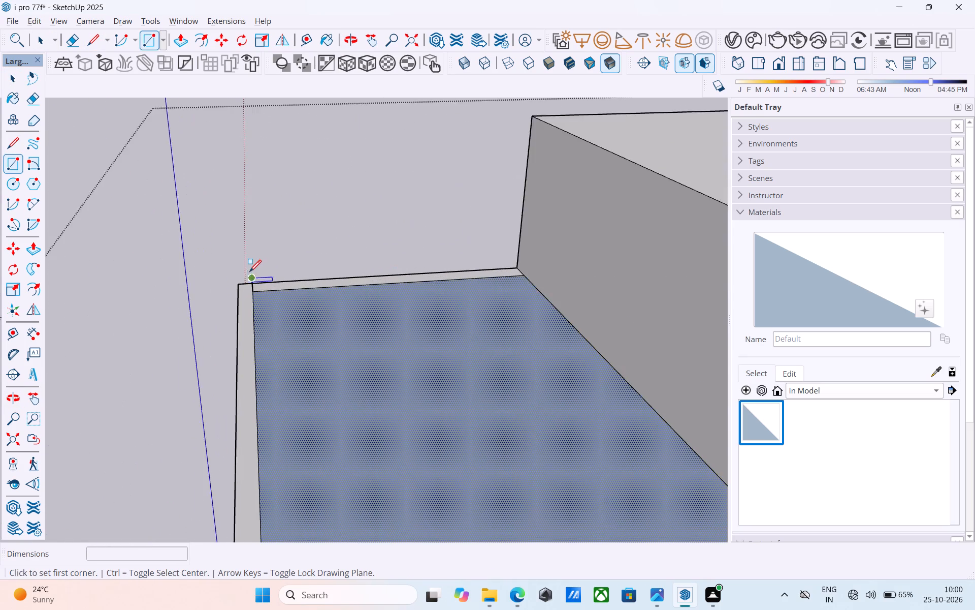
scroll(249, 273, up, 3)
click(252, 280)
scroll(253, 280, down, 10)
shift+middle_drag(394, 367, 438, 295)
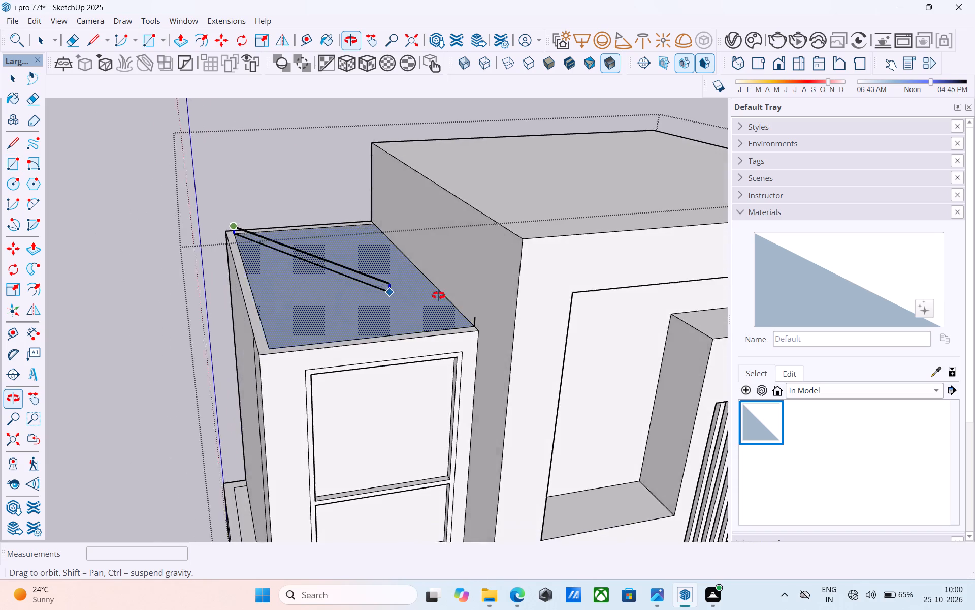
shift+middle_drag(438, 295, 452, 301)
scroll(520, 314, up, 7)
click(514, 318)
scroll(513, 316, down, 7)
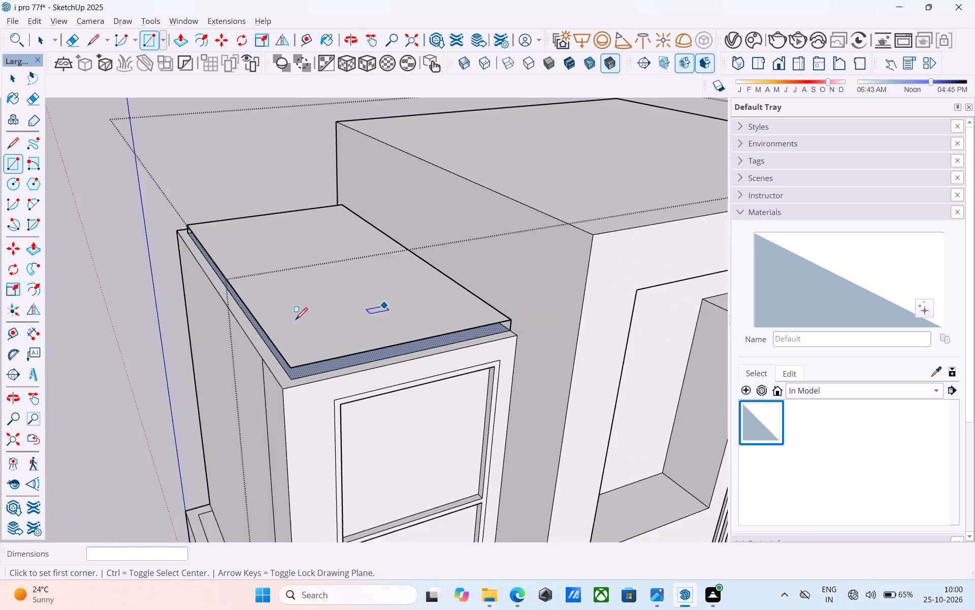
Draw a 6" vertical line at the outer front corner of the raised roof to form its front and outer side faces.
shift+middle_drag(266, 330, 325, 328)
key(l)
scroll(356, 339, up, 9)
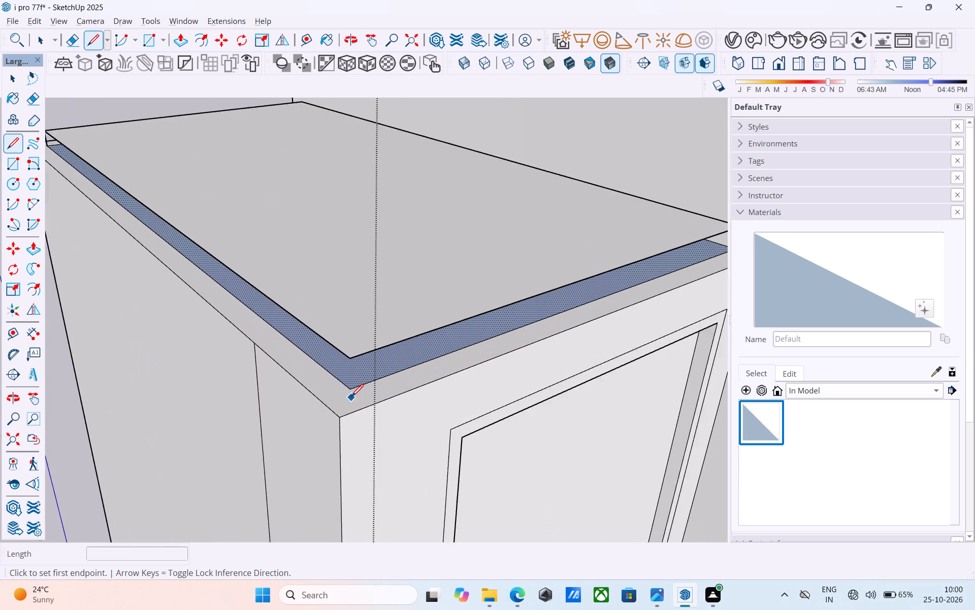
scroll(351, 398, up, 2)
click(354, 387)
click(347, 354)
scroll(360, 346, down, 12)
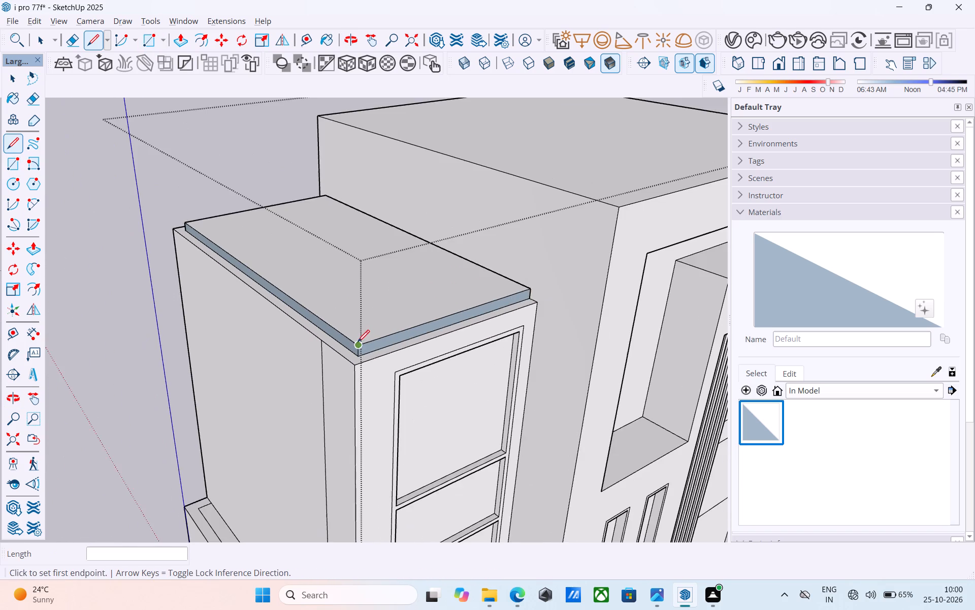
Reverse the front and outer side edge faces of the raised roof slab.
middle_drag(357, 343, 353, 323)
scroll(363, 335, up, 8)
key(space)
click(361, 354)
right_click(361, 354)
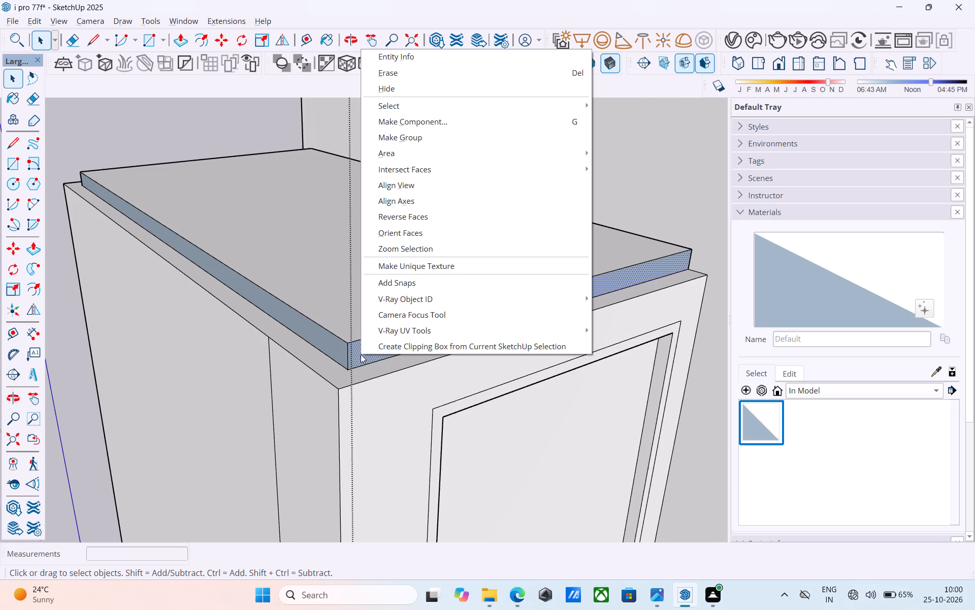
click(400, 219)
click(329, 339)
right_click(329, 339)
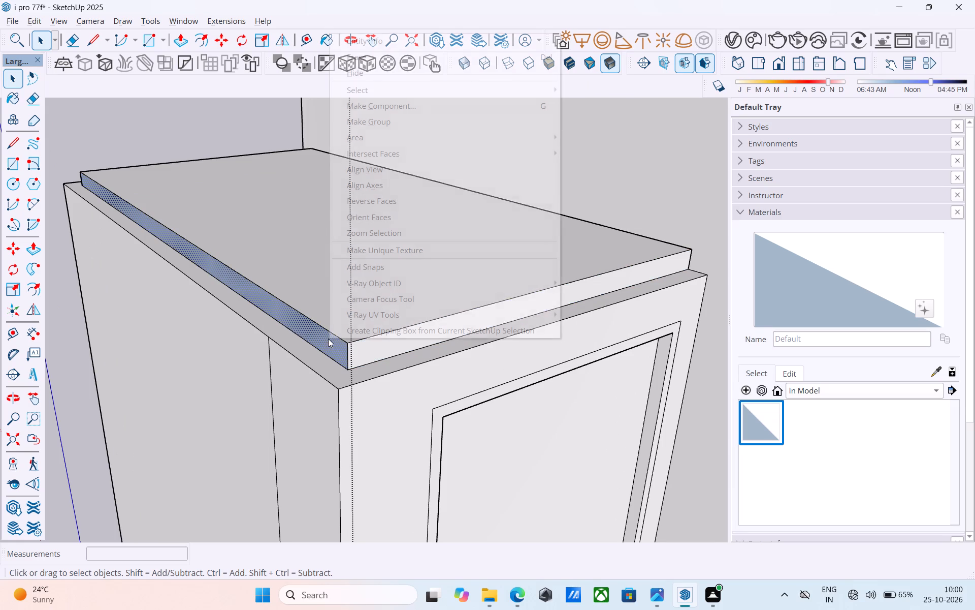
click(370, 200)
Draw a 6" vertical line at the roof slab's rear corner beside the tall block to close its rear side.
scroll(332, 279, down, 5)
middle_drag(290, 294, 697, 299)
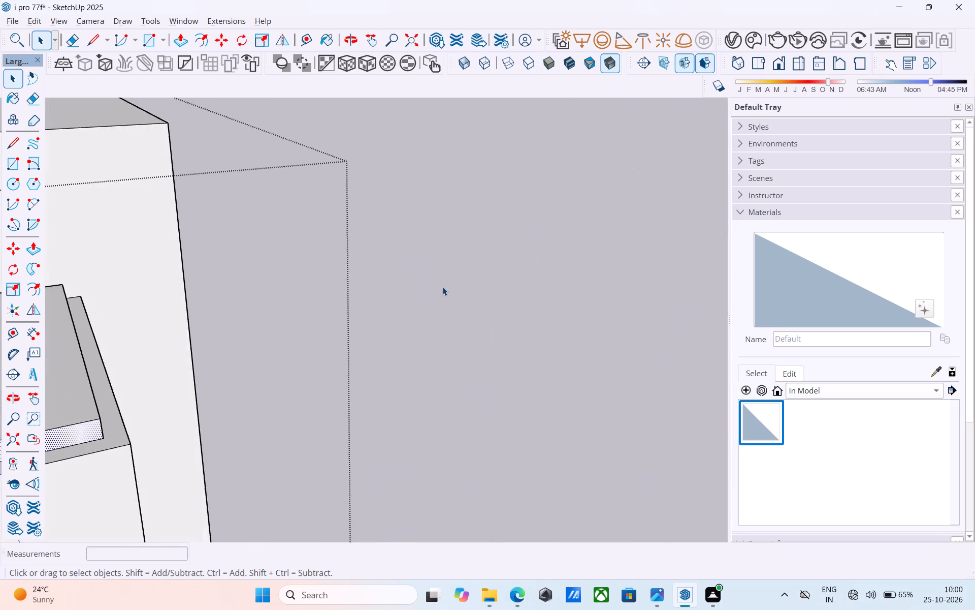
scroll(443, 284, down, 11)
middle_drag(275, 327, 460, 301)
scroll(316, 351, up, 8)
middle_drag(282, 332, 292, 349)
scroll(264, 332, up, 1)
key(l)
scroll(199, 320, up, 4)
click(173, 317)
click(171, 295)
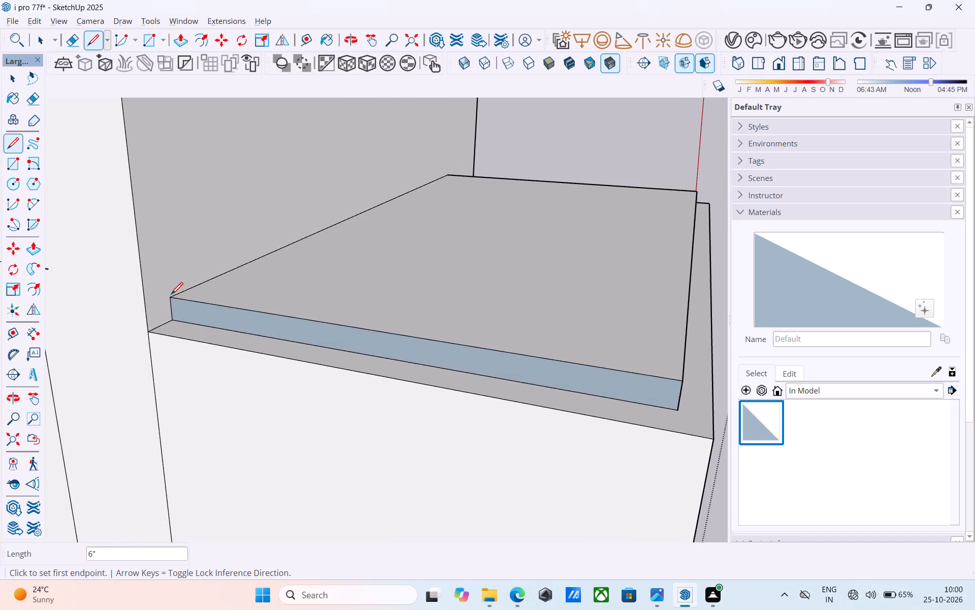
Reverse the rear edge face of the roof slab.
scroll(176, 298, down, 6)
middle_drag(315, 329, 266, 325)
scroll(429, 345, up, 6)
key(space)
scroll(324, 339, up, 1)
click(316, 339)
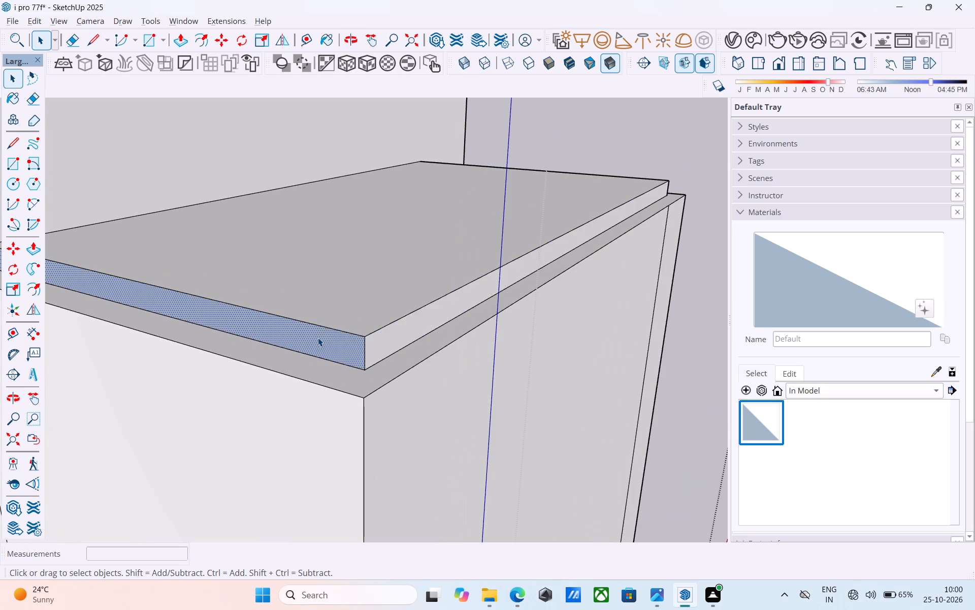
right_click(318, 338)
click(364, 197)
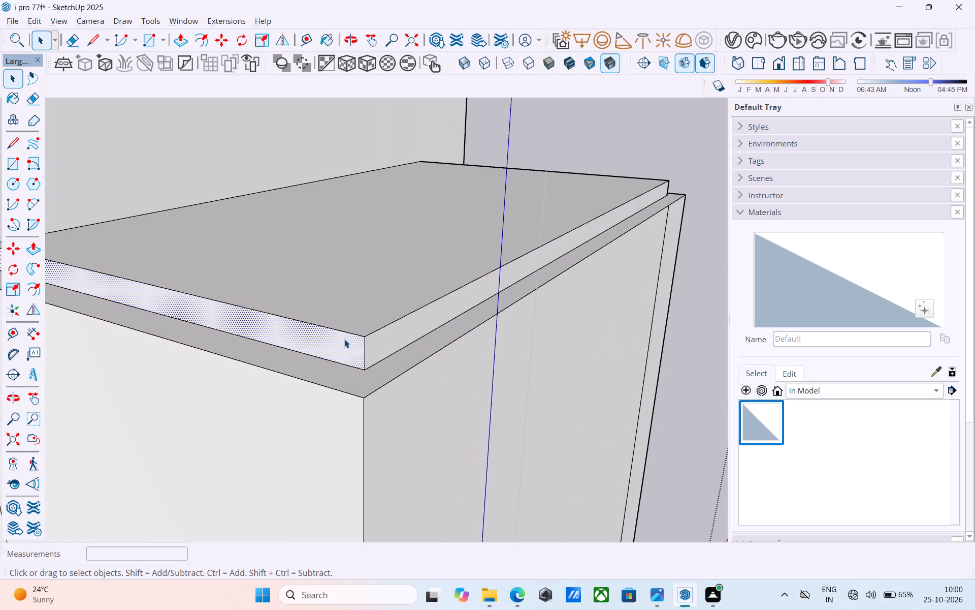
Pull the roof slab's rear edge face outward 9" to meet the lower block's rear wall.
key(p)
click(343, 340)
click(303, 401)
Pull the roof slab's outer side face outward 6" until it is flush with the lower block's side wall.
scroll(321, 372, down, 6)
middle_drag(357, 371, 342, 366)
scroll(342, 366, up, 2)
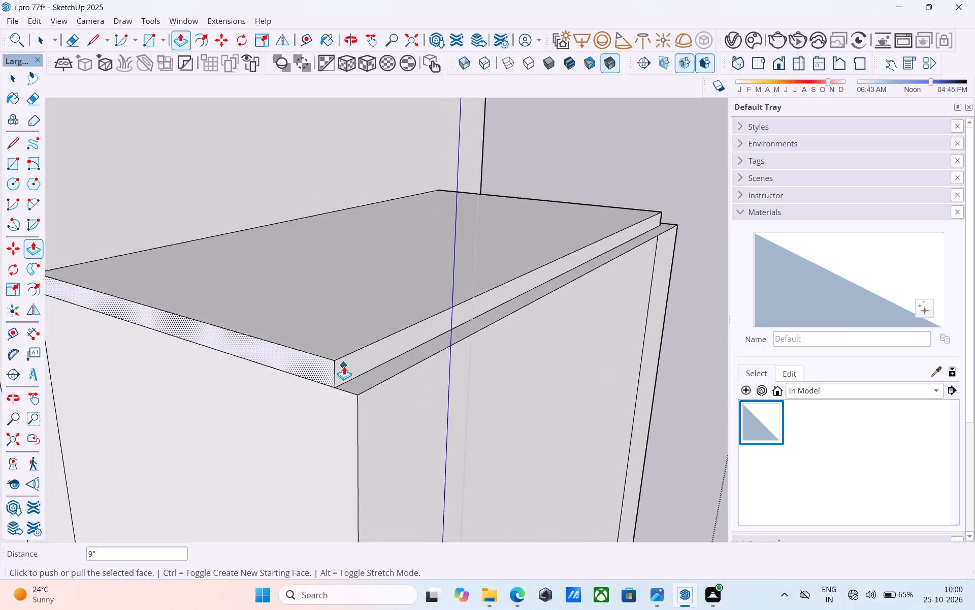
scroll(344, 366, up, 3)
key(space)
click(347, 366)
key(p)
click(348, 369)
click(394, 421)
scroll(392, 413, down, 5)
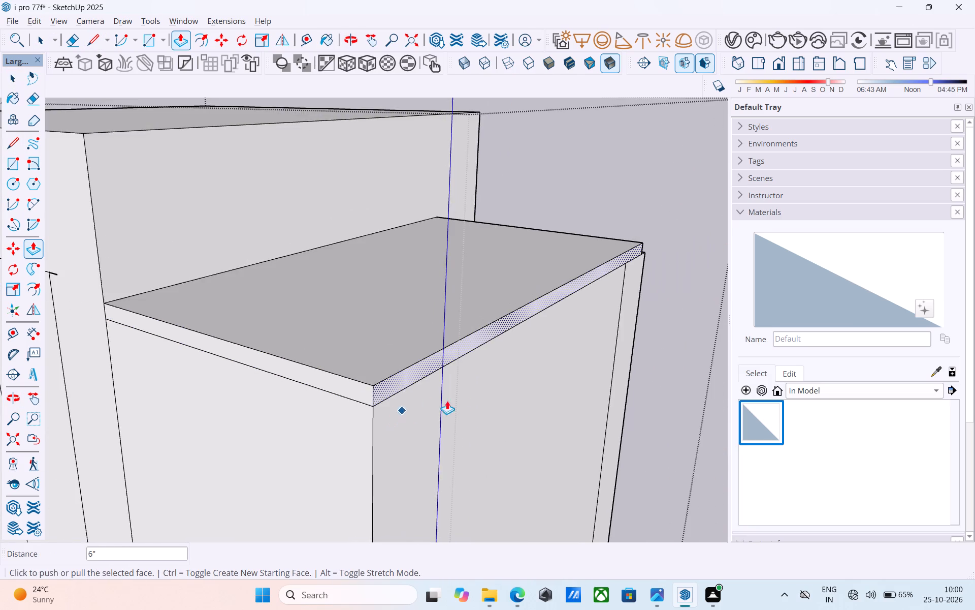
key(space)
Pull the roof slab's front edge face outward until it is flush with the lower block's front wall.
middle_drag(489, 389, 197, 372)
scroll(187, 354, down, 11)
middle_drag(472, 388, 257, 379)
scroll(260, 378, up, 11)
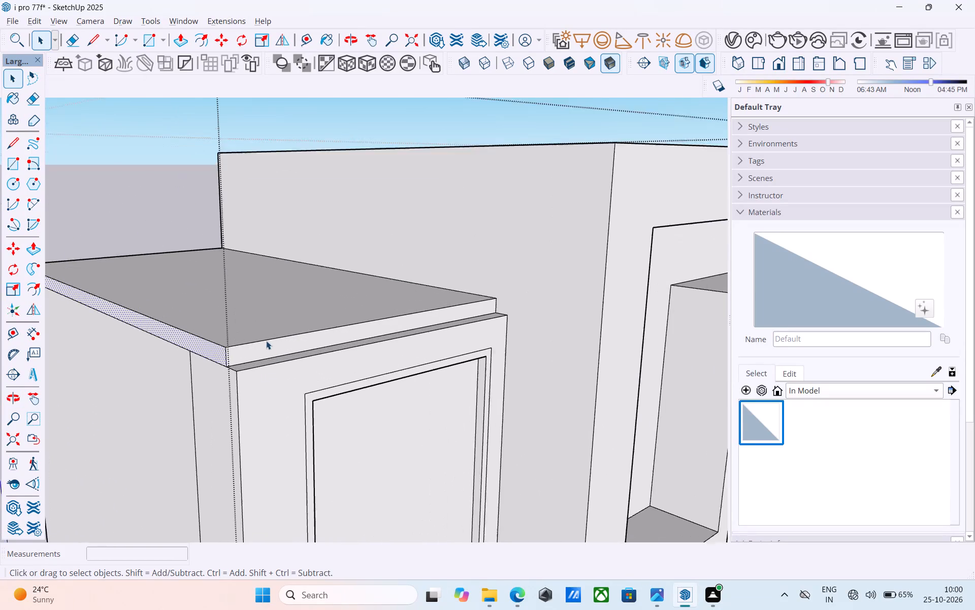
scroll(266, 341, up, 1)
click(267, 344)
key(p)
click(267, 344)
click(261, 399)
key(space)
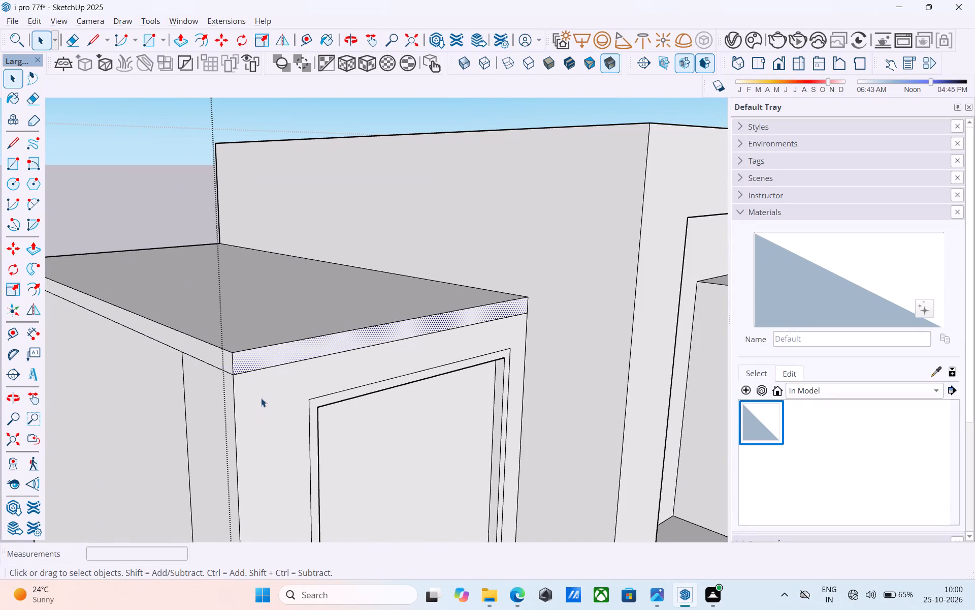
Examine the lower block's roof slab and the overall building from the front and side.
scroll(261, 398, down, 12)
middle_drag(283, 402, 272, 358)
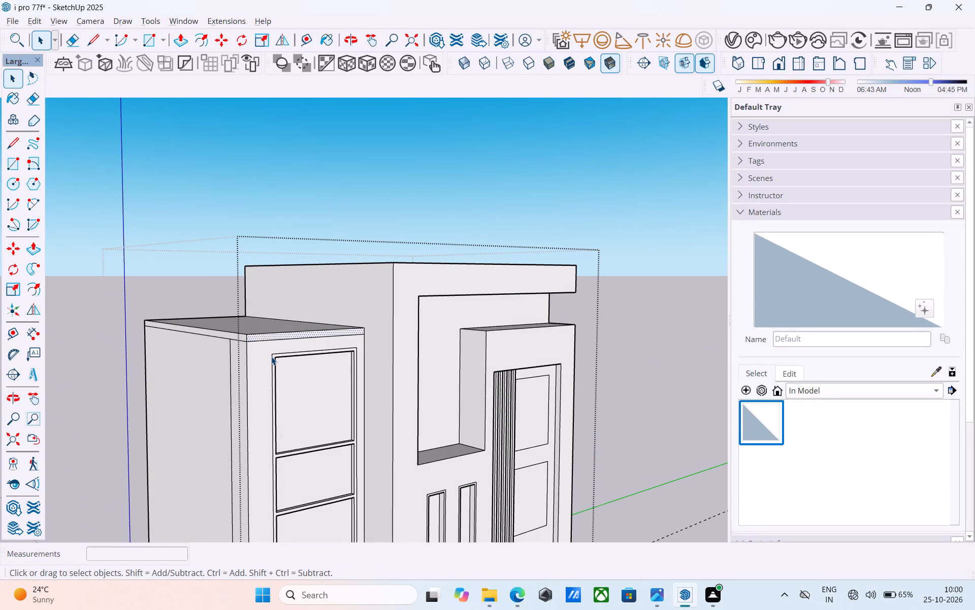
scroll(281, 340, down, 6)
middle_drag(293, 360, 289, 322)
scroll(299, 310, down, 5)
middle_drag(317, 329, 276, 378)
scroll(274, 378, up, 6)
scroll(277, 380, down, 4)
middle_drag(276, 382, 276, 382)
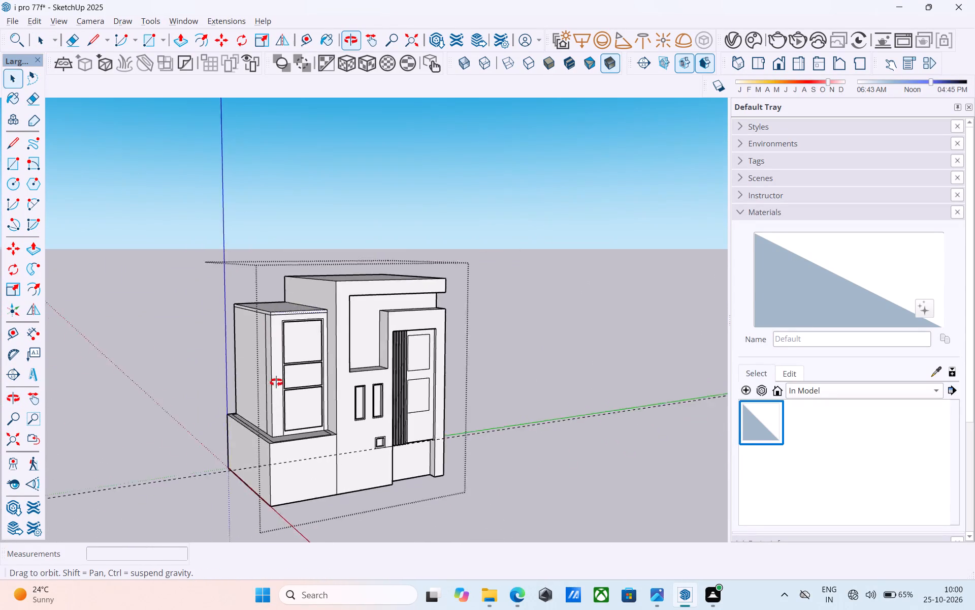
middle_drag(276, 382, 419, 400)
scroll(379, 388, up, 5)
middle_drag(279, 380, 331, 395)
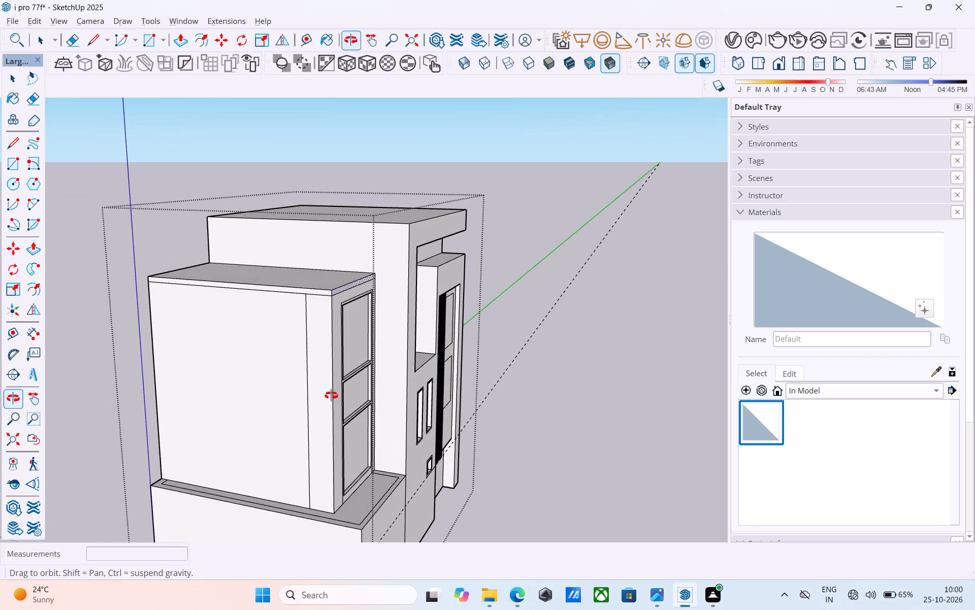
middle_drag(331, 395, 274, 403)
Draw a 2' horizontal line from the tall window frame's outer top corner to the lower block's outer front edge.
key(l)
scroll(311, 345, up, 2)
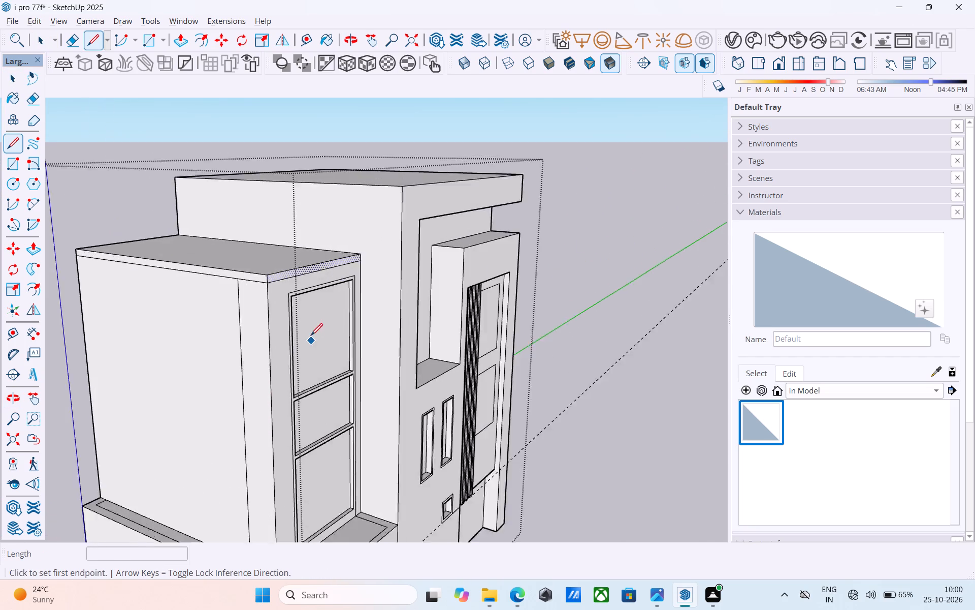
scroll(311, 337, up, 10)
click(274, 264)
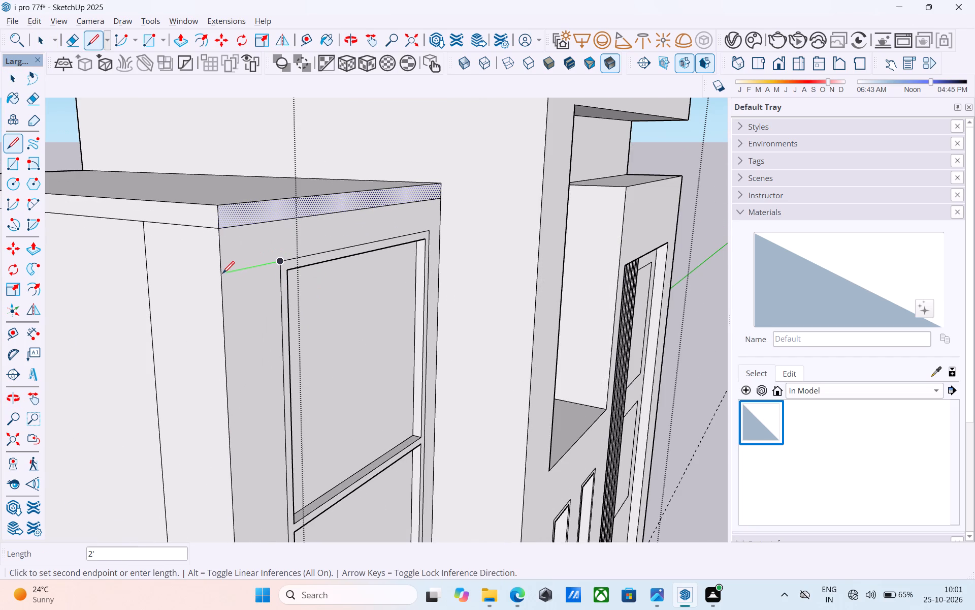
click(221, 274)
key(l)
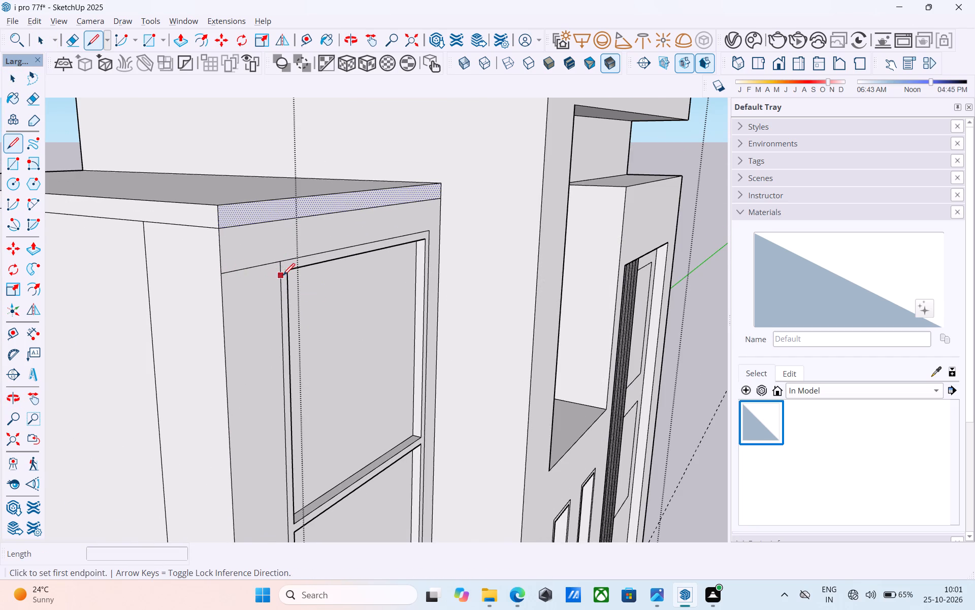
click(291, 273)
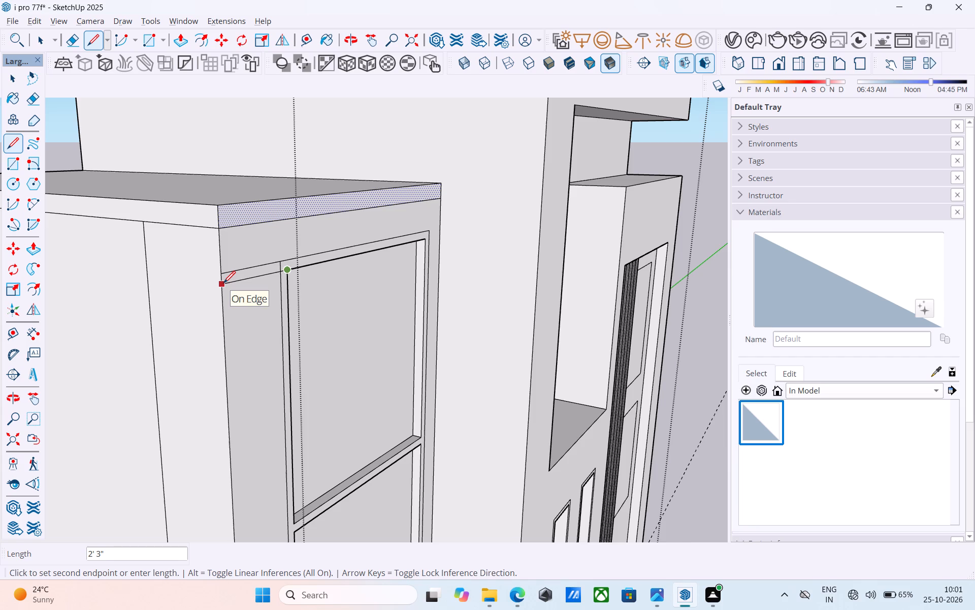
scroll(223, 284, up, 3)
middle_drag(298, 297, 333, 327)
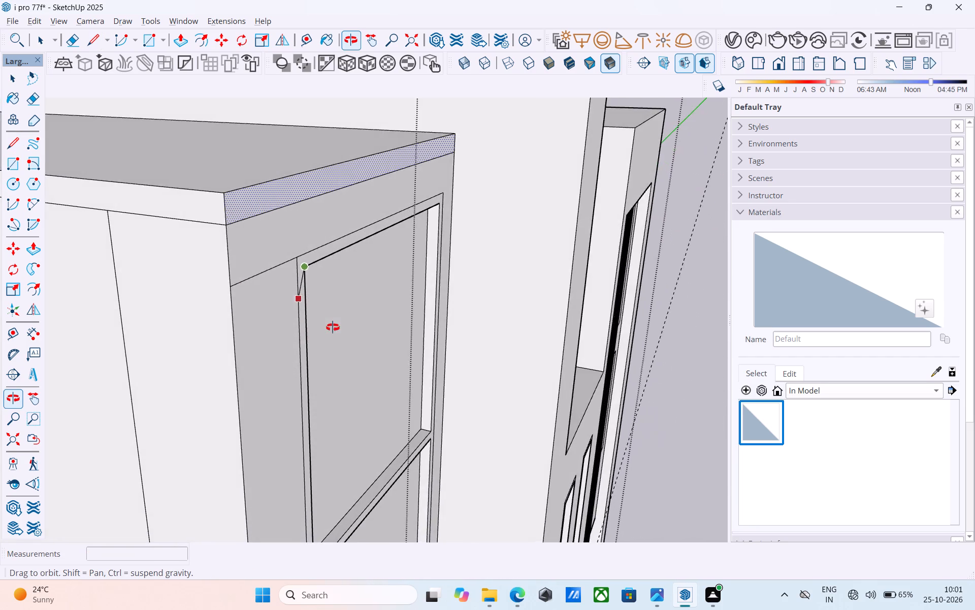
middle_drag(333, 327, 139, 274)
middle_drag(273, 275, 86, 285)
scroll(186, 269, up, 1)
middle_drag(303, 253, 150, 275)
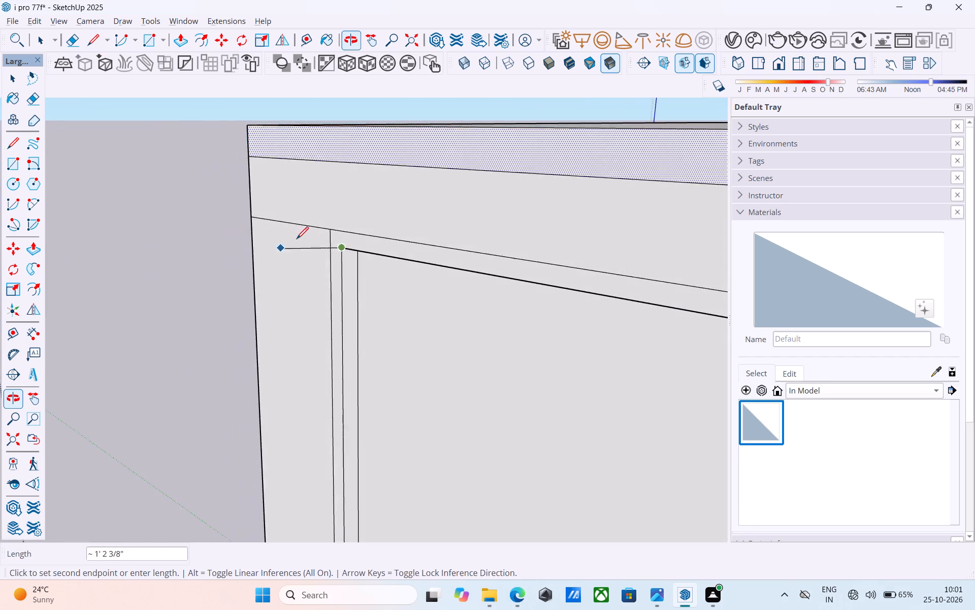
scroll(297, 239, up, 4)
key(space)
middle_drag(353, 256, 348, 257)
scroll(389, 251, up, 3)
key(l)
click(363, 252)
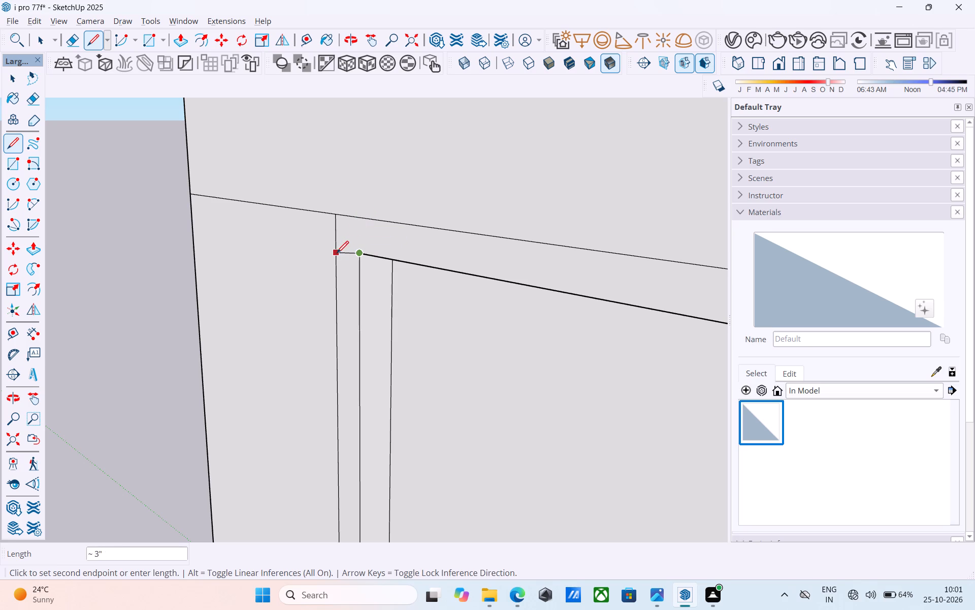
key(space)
Copy the horizontal line beside the window frame's top corner 3" downward.
middle_drag(341, 256, 710, 266)
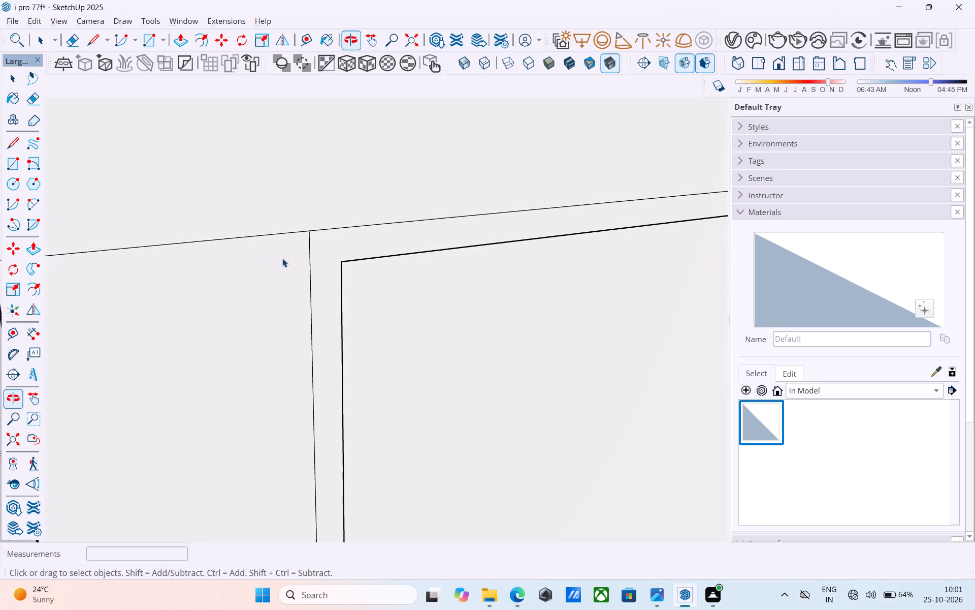
click(269, 234)
key(m)
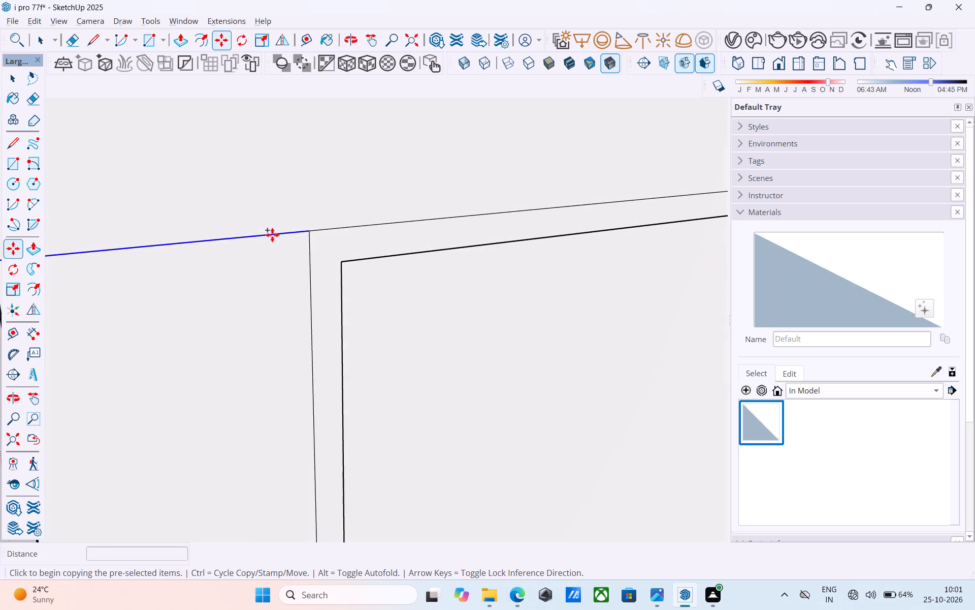
click(305, 236)
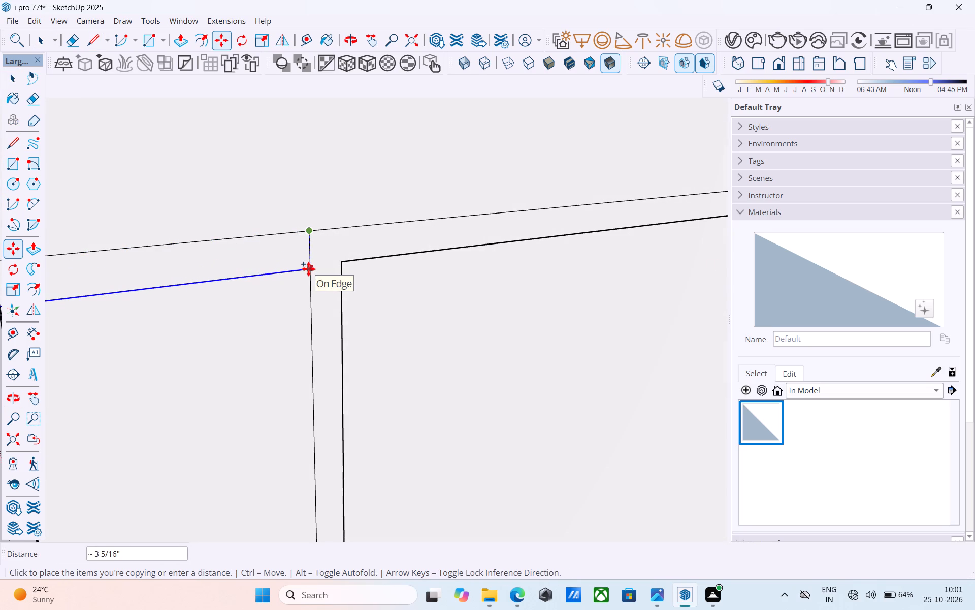
text(3")
key(Return)
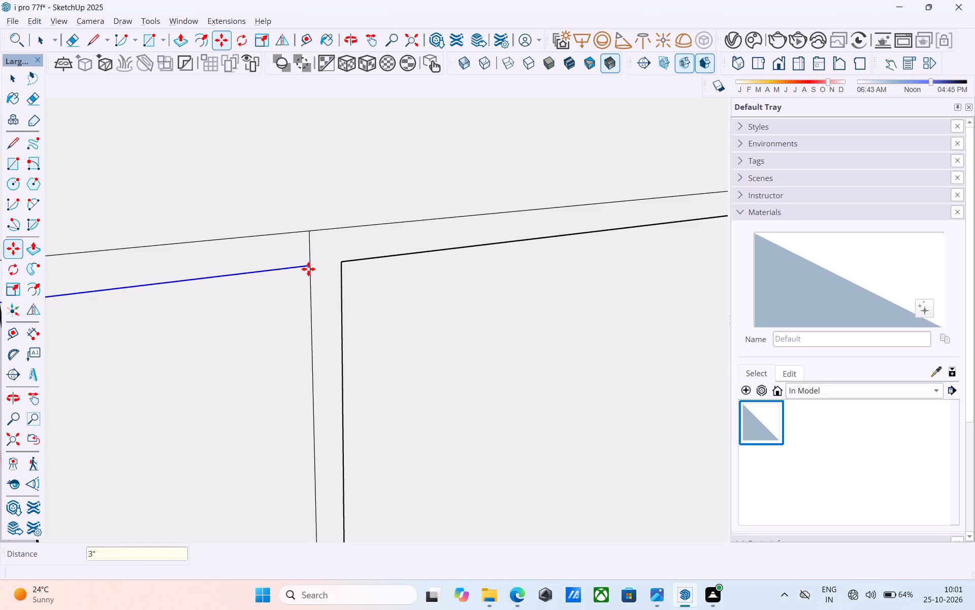
Continue both horizontal lines around the corner with 2' 6" lines across the side wall's vertical strip.
scroll(326, 276, down, 12)
middle_drag(369, 286, 466, 299)
key(l)
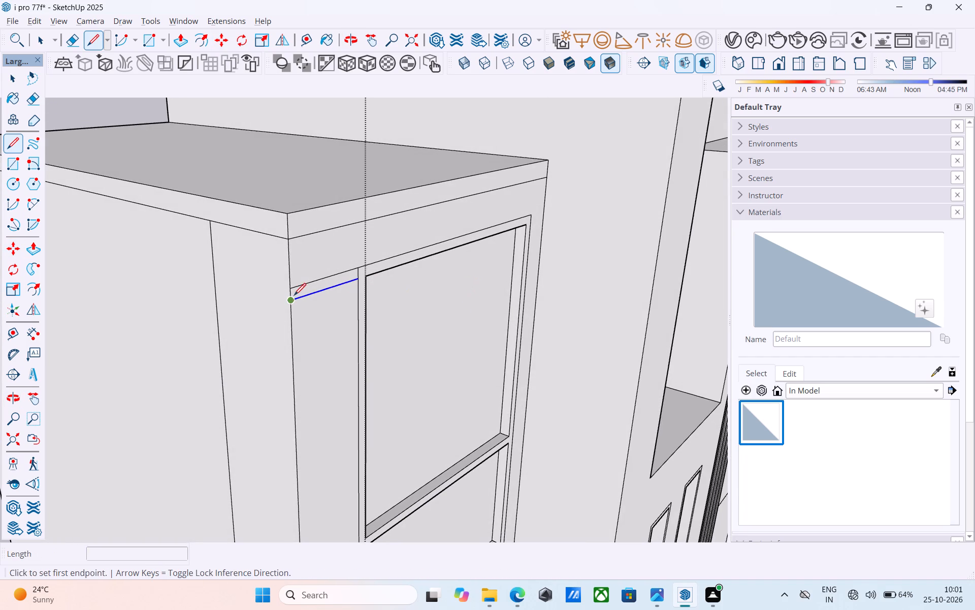
click(291, 296)
click(216, 279)
click(297, 289)
click(214, 266)
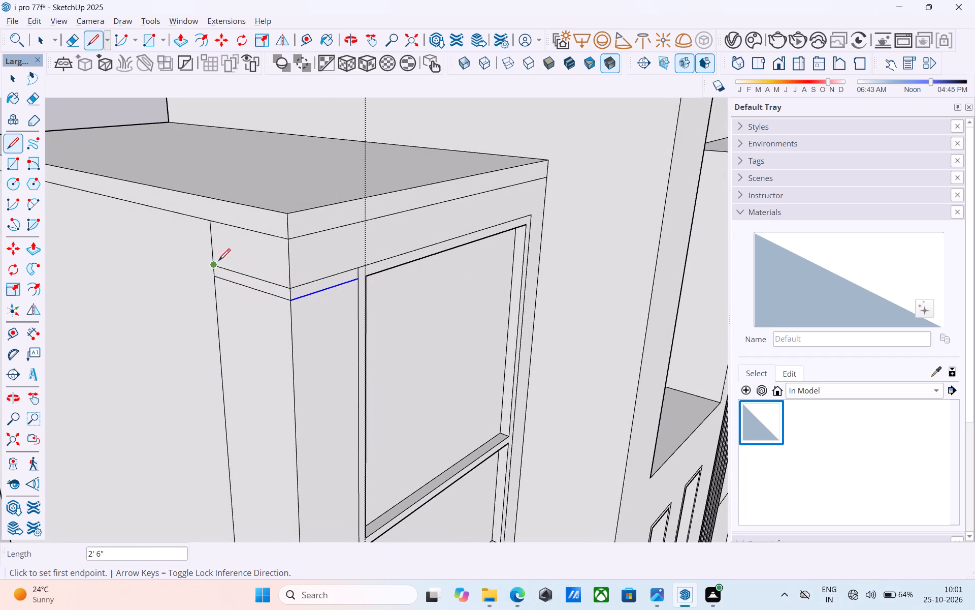
Extend the upper strip line horizontally 17' along the lower block's side wall to its rear edge.
scroll(220, 258, down, 10)
shift+middle_drag(233, 264, 336, 291)
click(328, 291)
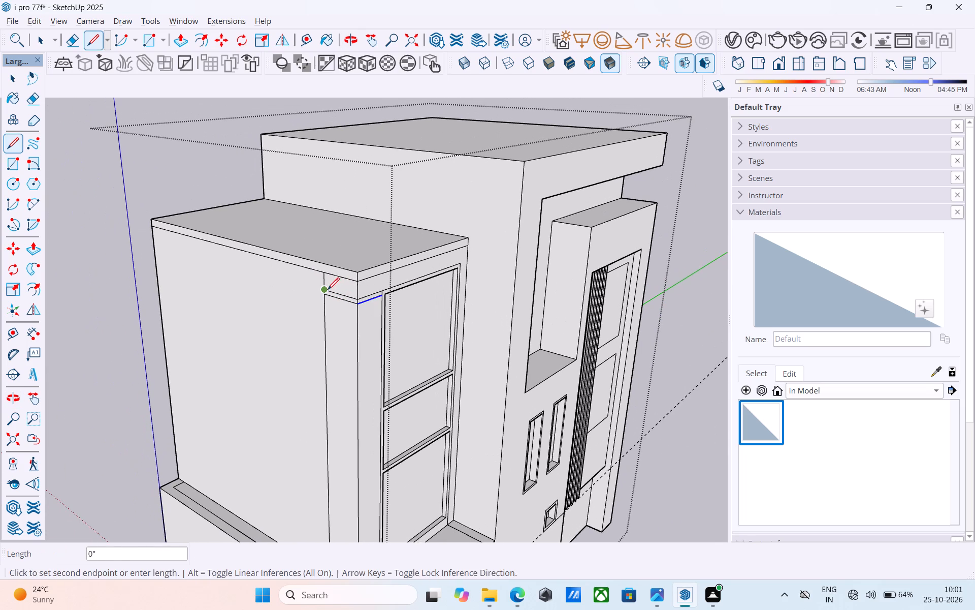
shift+middle_drag(168, 250, 507, 277)
scroll(372, 293, up, 8)
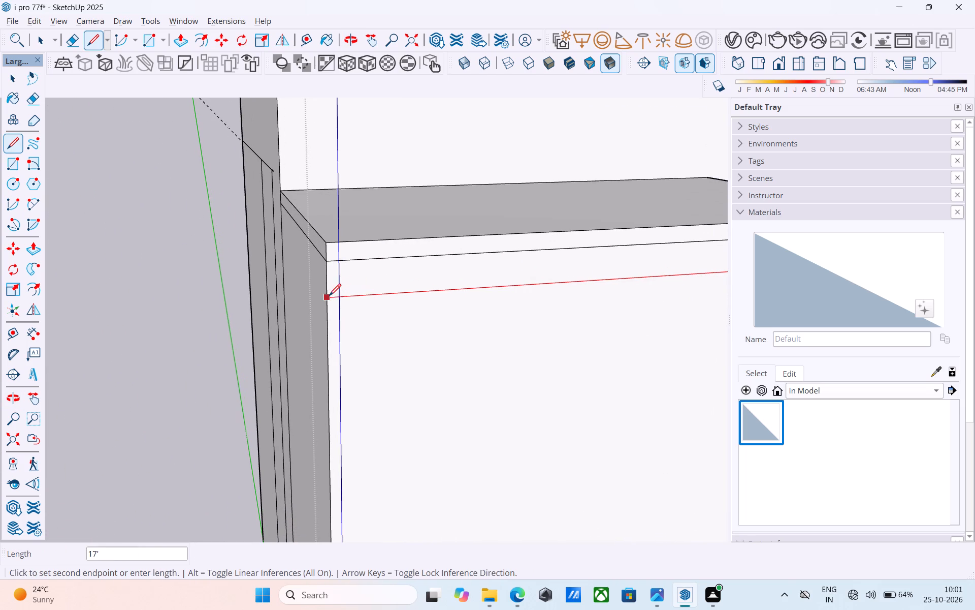
click(329, 297)
scroll(234, 297, up, 1)
scroll(212, 296, down, 9)
middle_drag(448, 327, 330, 313)
scroll(381, 281, up, 11)
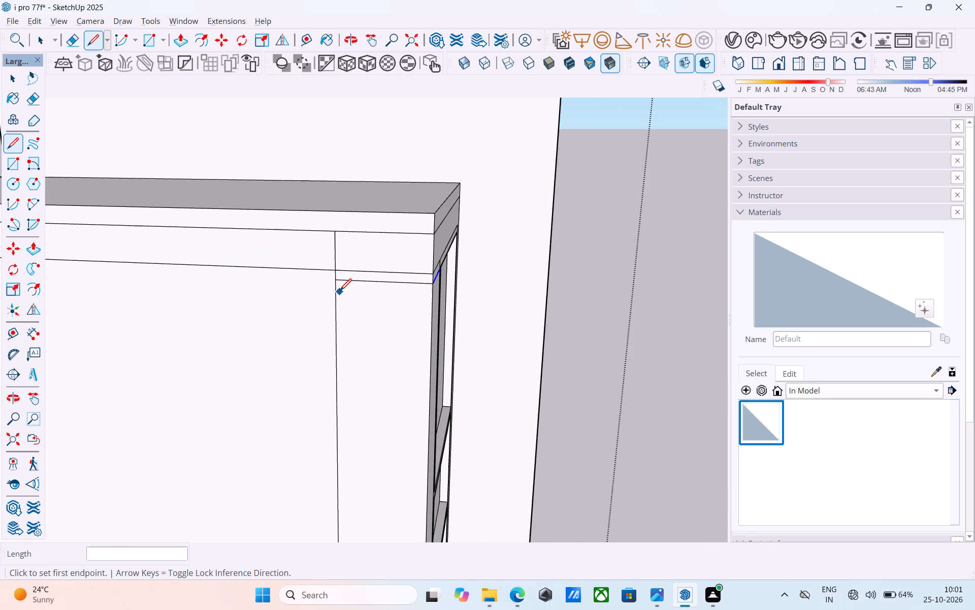
Extend the lower strip line horizontally about 17' along the lower block's side wall to its rear edge.
click(338, 283)
scroll(444, 269, down, 2)
scroll(451, 270, up, 1)
scroll(454, 270, down, 2)
scroll(457, 270, up, 1)
scroll(459, 270, down, 3)
middle_drag(285, 275, 607, 271)
scroll(456, 306, up, 4)
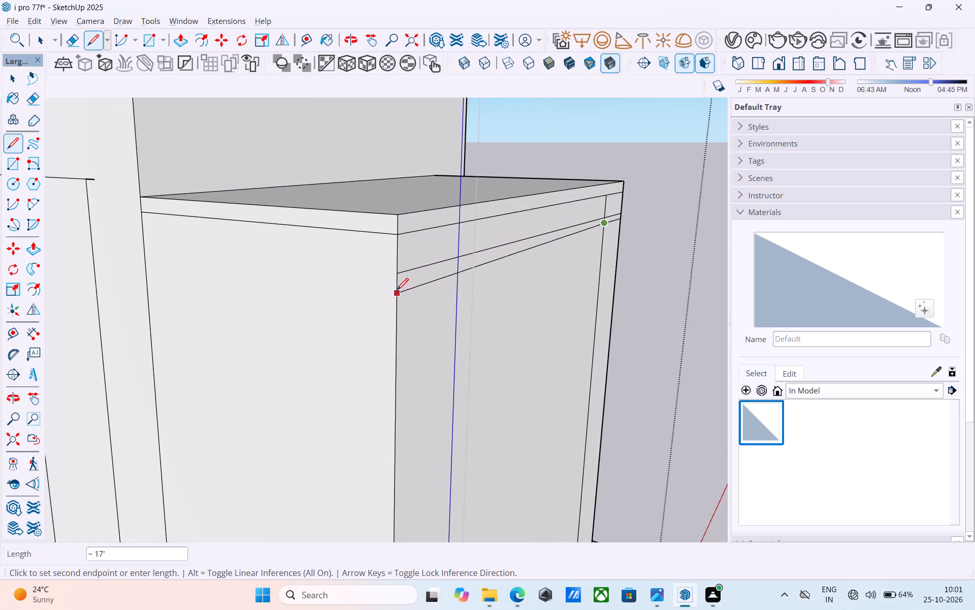
click(397, 285)
Draw a horizontal line from the tall window's top pane's lower outer corner, 3" across the frame and on to the block's outer front edge.
scroll(382, 283, down, 11)
middle_drag(382, 287, 213, 276)
middle_drag(417, 274, 407, 272)
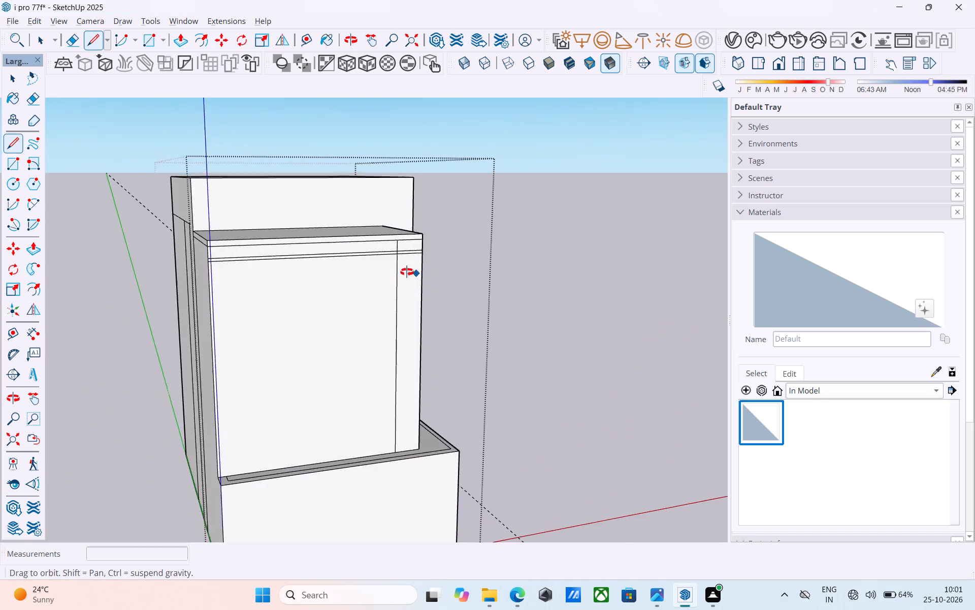
middle_drag(407, 272, 394, 269)
middle_drag(394, 270, 315, 302)
scroll(313, 301, up, 6)
scroll(348, 290, down, 9)
middle_drag(363, 307, 338, 309)
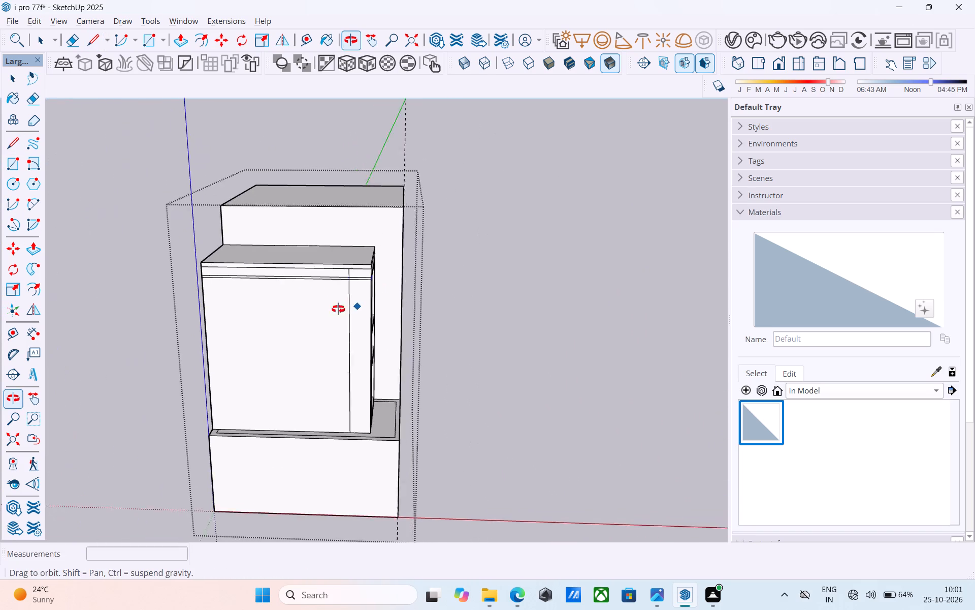
middle_drag(338, 309, 323, 313)
scroll(323, 313, up, 12)
scroll(353, 299, down, 7)
key(space)
scroll(353, 298, down, 4)
shift+middle_drag(352, 299, 374, 367)
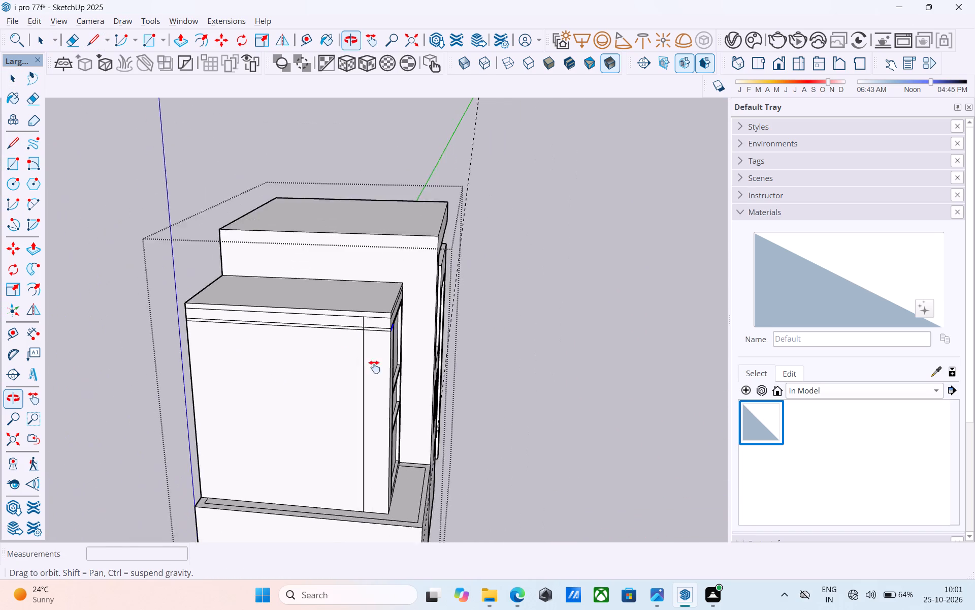
shift+middle_drag(374, 367, 243, 272)
middle_drag(274, 342, 162, 315)
scroll(196, 320, up, 5)
shift+middle_drag(294, 312, 285, 319)
scroll(295, 318, up, 1)
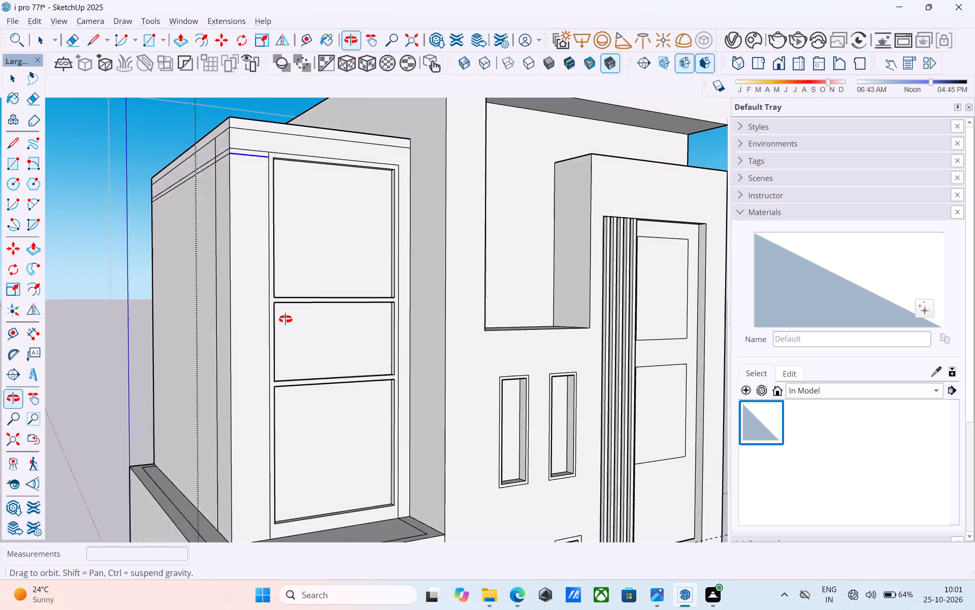
shift+middle_drag(285, 319, 252, 310)
scroll(234, 298, up, 4)
shift+middle_drag(215, 286, 359, 389)
scroll(359, 389, up, 5)
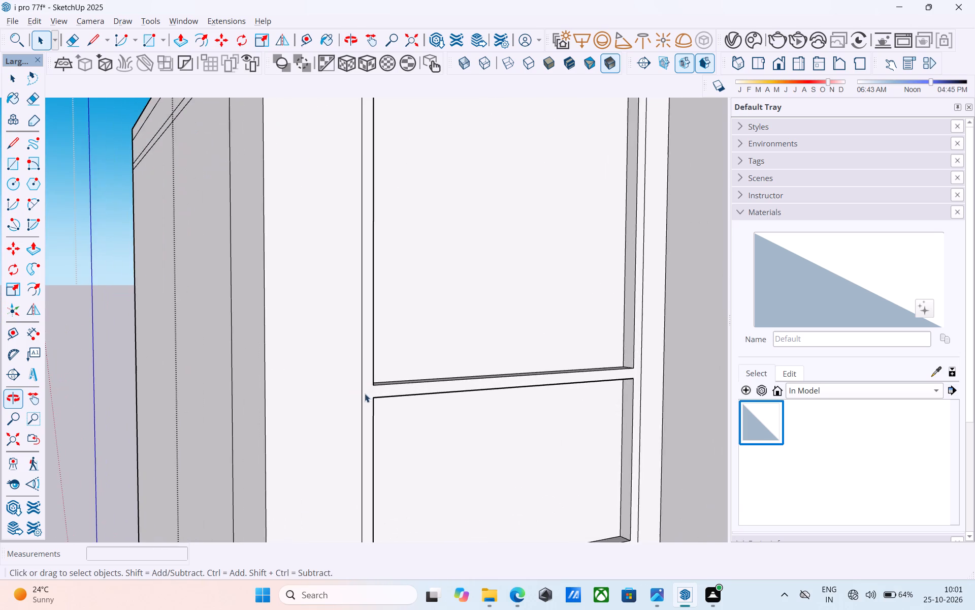
middle_drag(360, 389, 267, 390)
key(l)
scroll(347, 399, up, 2)
middle_drag(346, 399, 175, 410)
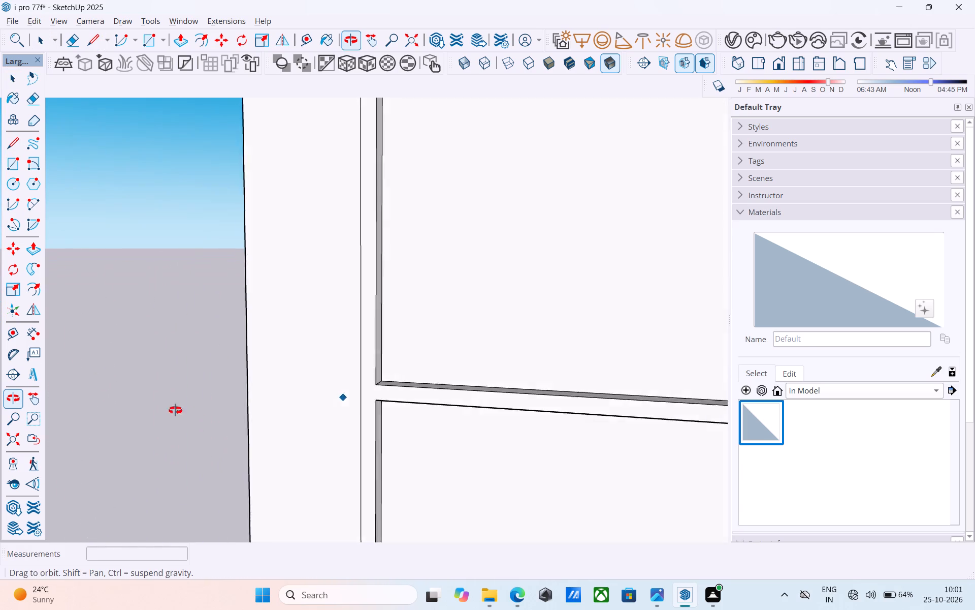
middle_drag(175, 410, 143, 412)
scroll(373, 400, up, 5)
click(360, 377)
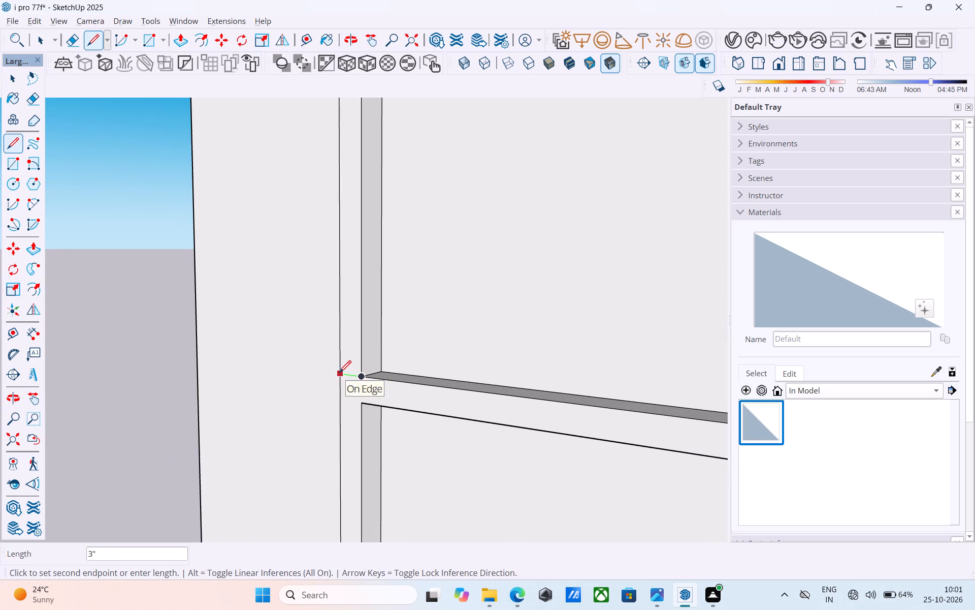
click(339, 374)
click(337, 374)
scroll(257, 327, down, 5)
middle_drag(260, 330, 604, 351)
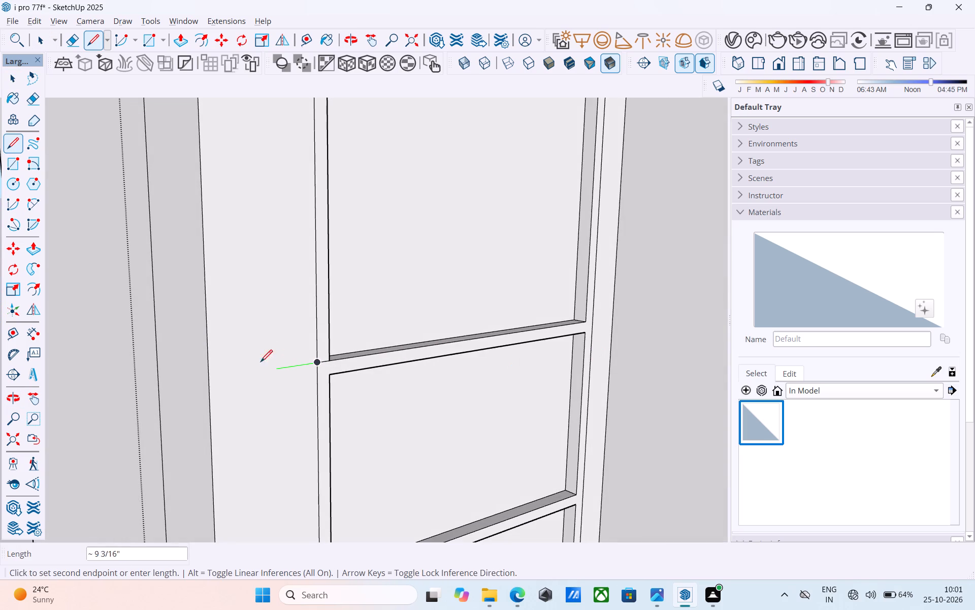
click(209, 378)
Continue the mid-height line around the corner about 19' 6" horizontally across the side wall to its rear edge.
click(210, 382)
scroll(301, 364, down, 11)
middle_drag(194, 338, 620, 370)
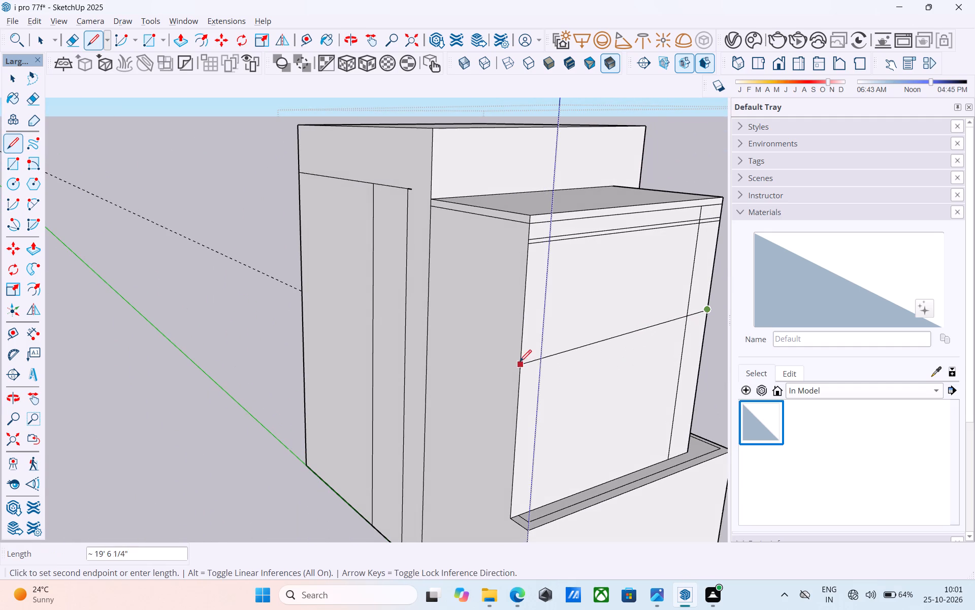
click(522, 354)
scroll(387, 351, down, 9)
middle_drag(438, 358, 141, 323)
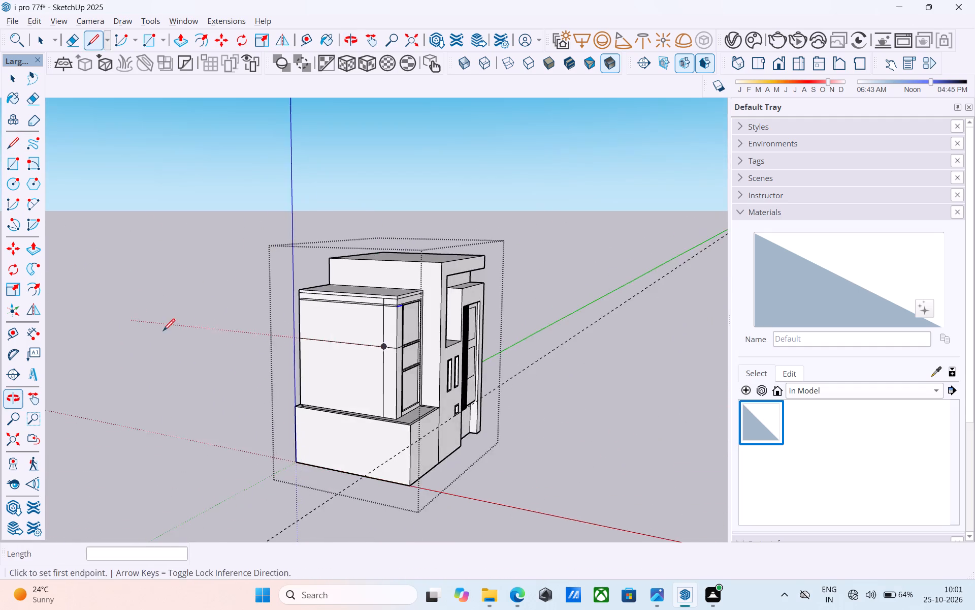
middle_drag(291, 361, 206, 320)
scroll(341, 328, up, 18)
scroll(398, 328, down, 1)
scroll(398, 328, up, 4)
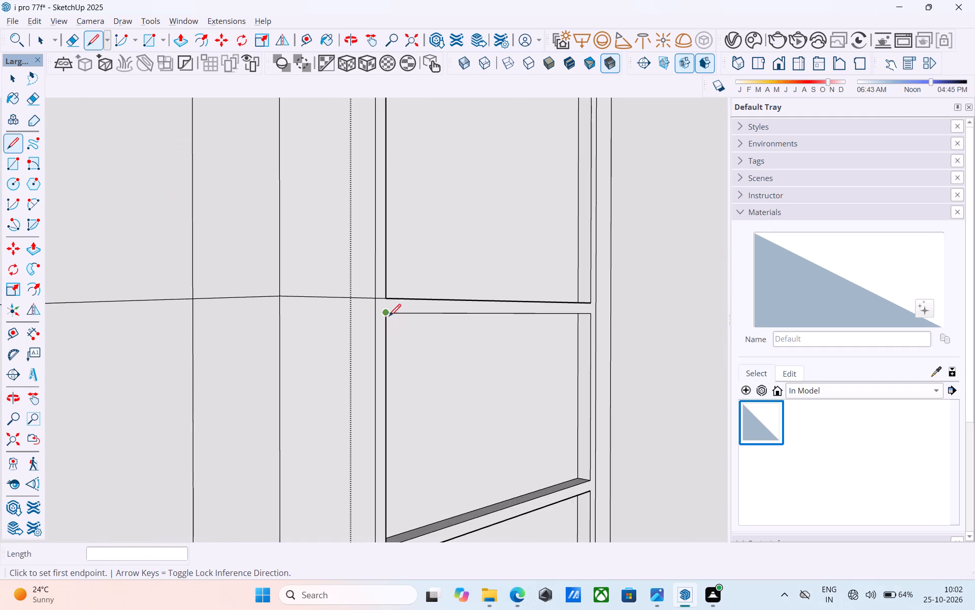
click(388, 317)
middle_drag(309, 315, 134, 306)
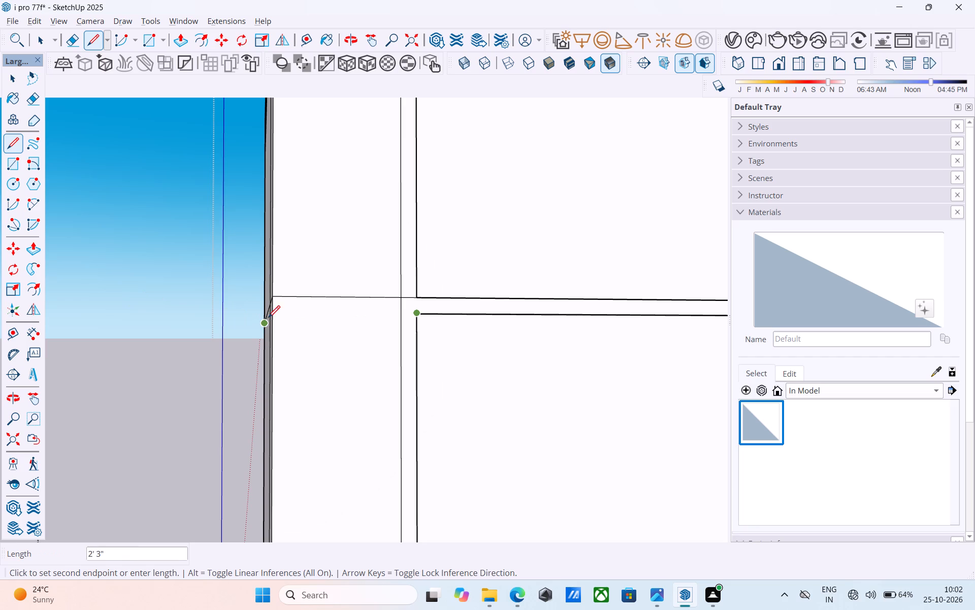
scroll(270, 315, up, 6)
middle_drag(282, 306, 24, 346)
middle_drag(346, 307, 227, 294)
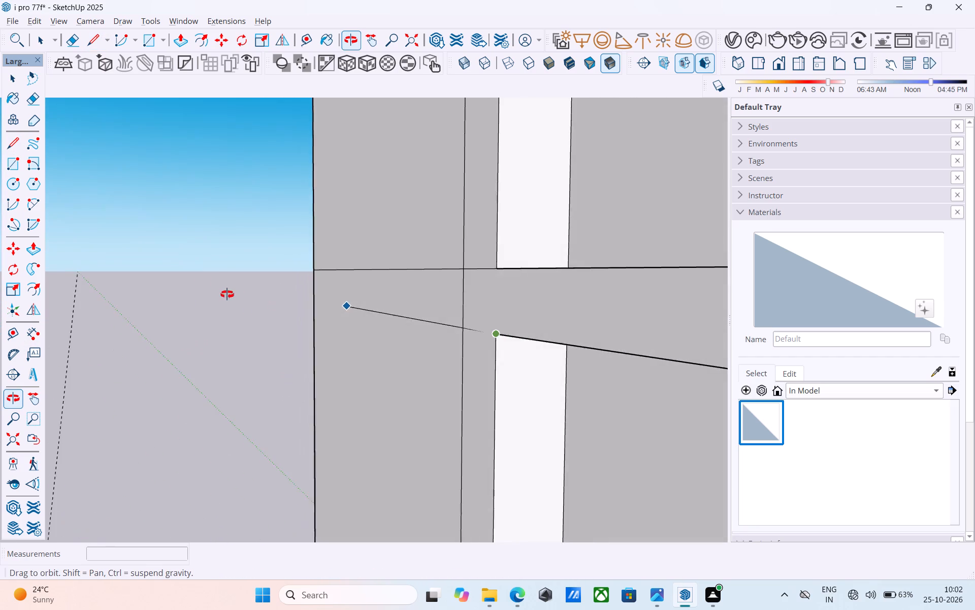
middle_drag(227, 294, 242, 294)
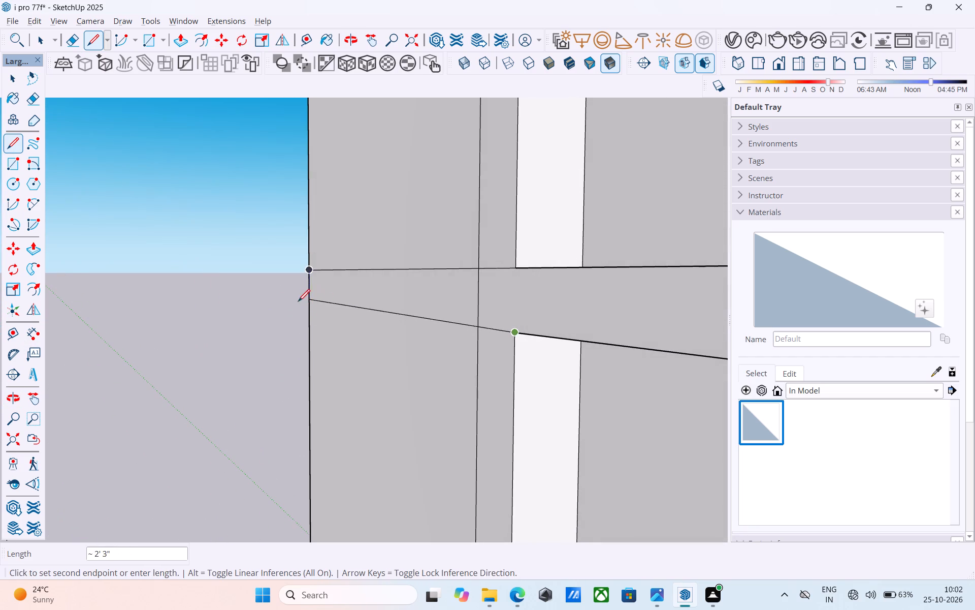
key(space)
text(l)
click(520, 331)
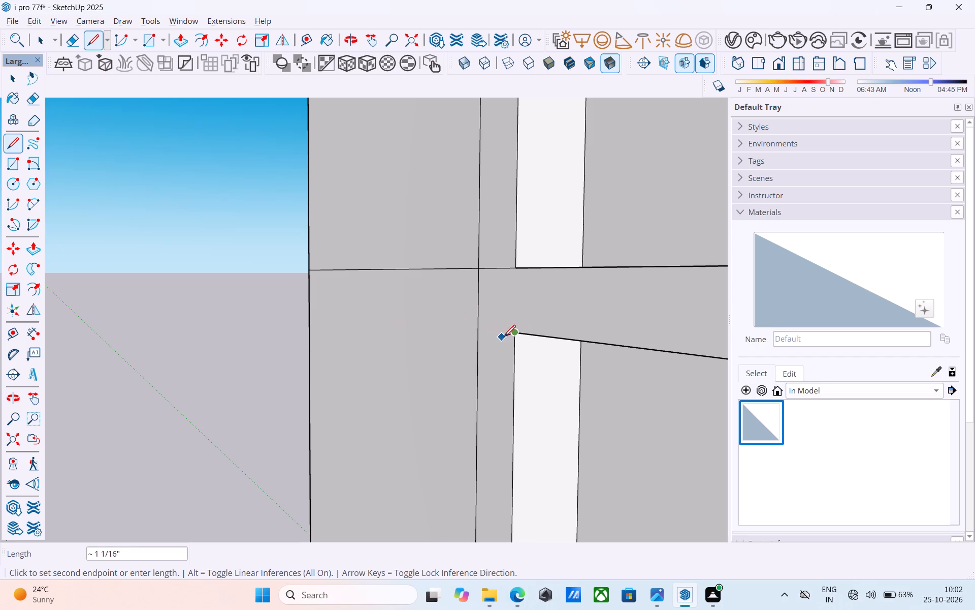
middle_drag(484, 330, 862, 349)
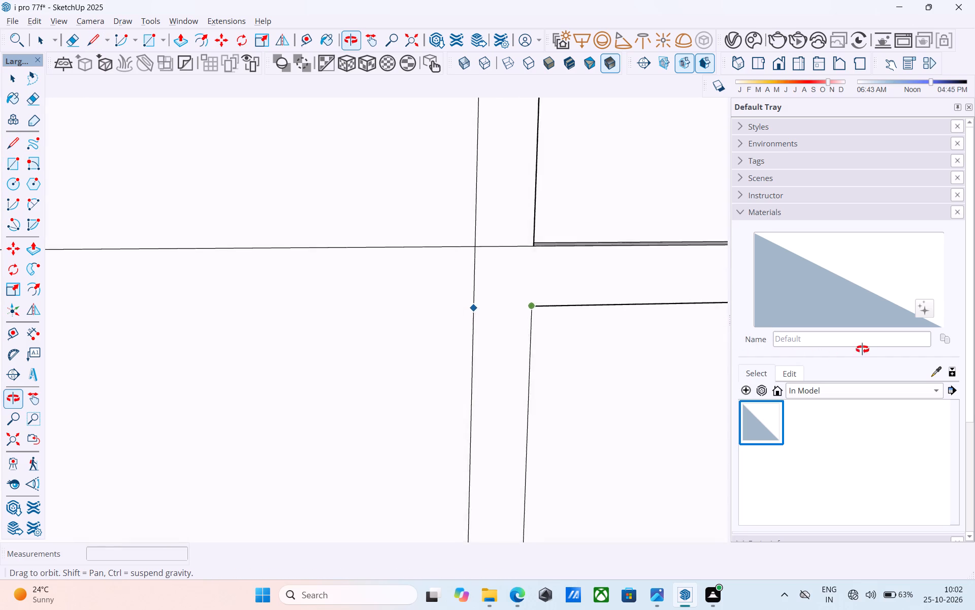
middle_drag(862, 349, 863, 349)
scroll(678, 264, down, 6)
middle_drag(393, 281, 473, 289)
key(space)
Measure the height of the window's upper crossbar between the corners of the two panes.
middle_drag(476, 277, 438, 279)
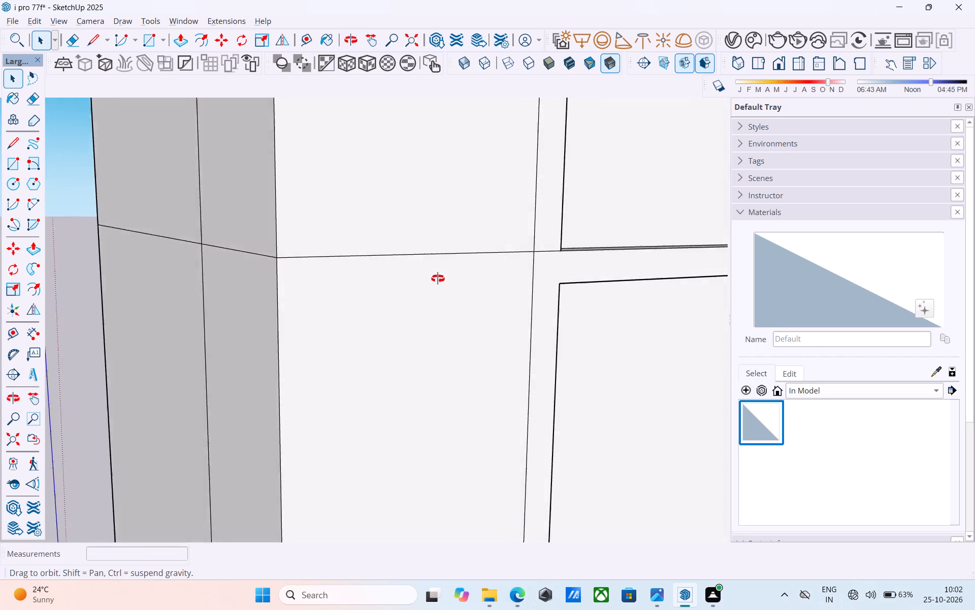
middle_drag(438, 279, 420, 284)
key(l)
scroll(561, 290, up, 6)
click(572, 234)
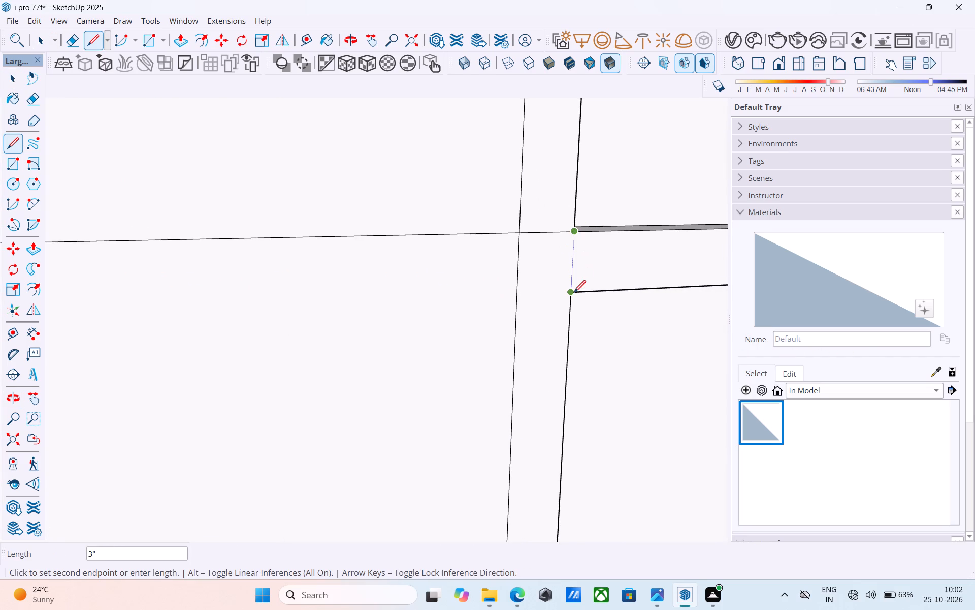
key(space)
Copy the mid-height horizontal line between the window frame and the block's corner 3" downward.
scroll(574, 290, down, 7)
middle_drag(398, 288, 449, 274)
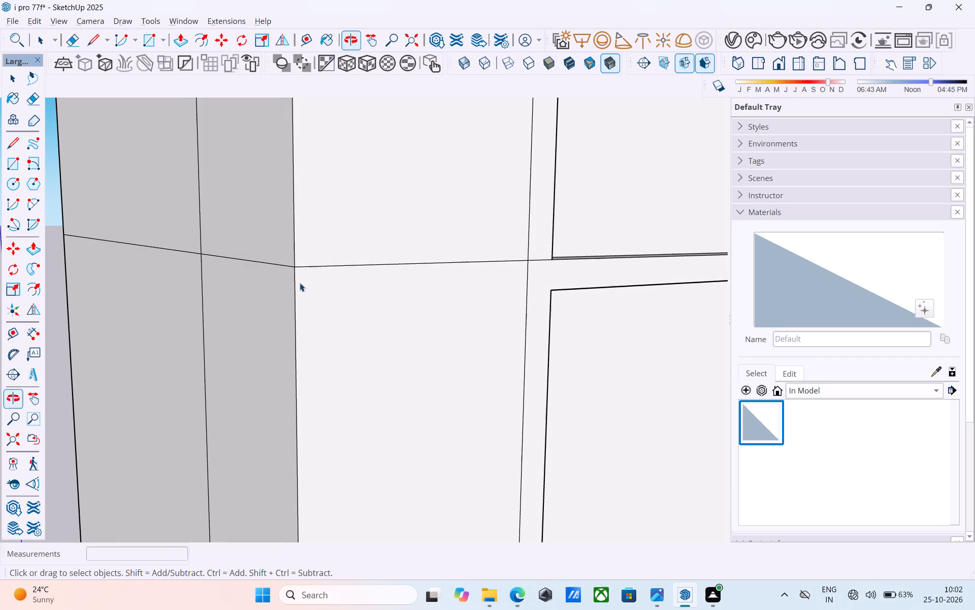
click(300, 265)
click(300, 267)
key(m)
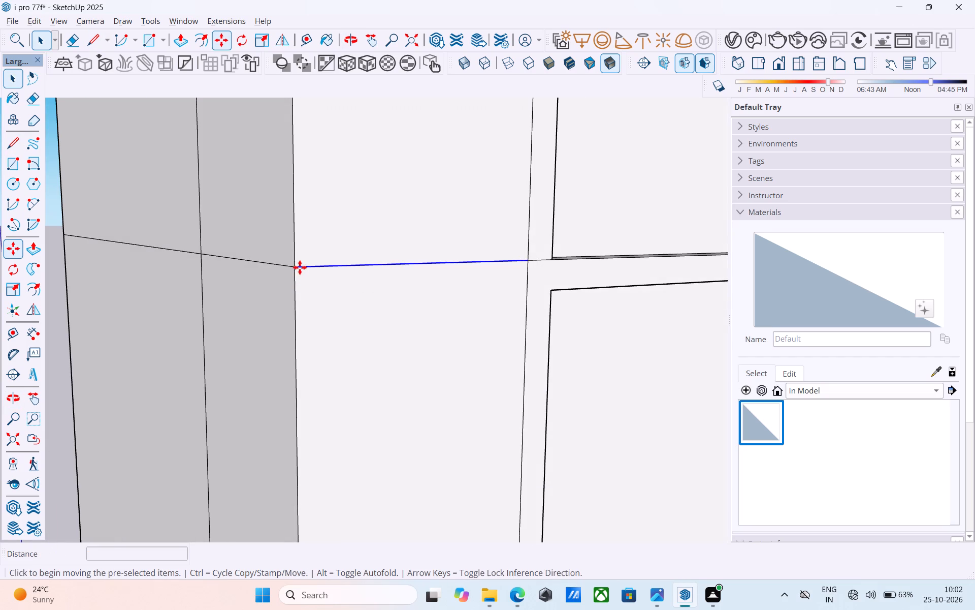
click(298, 268)
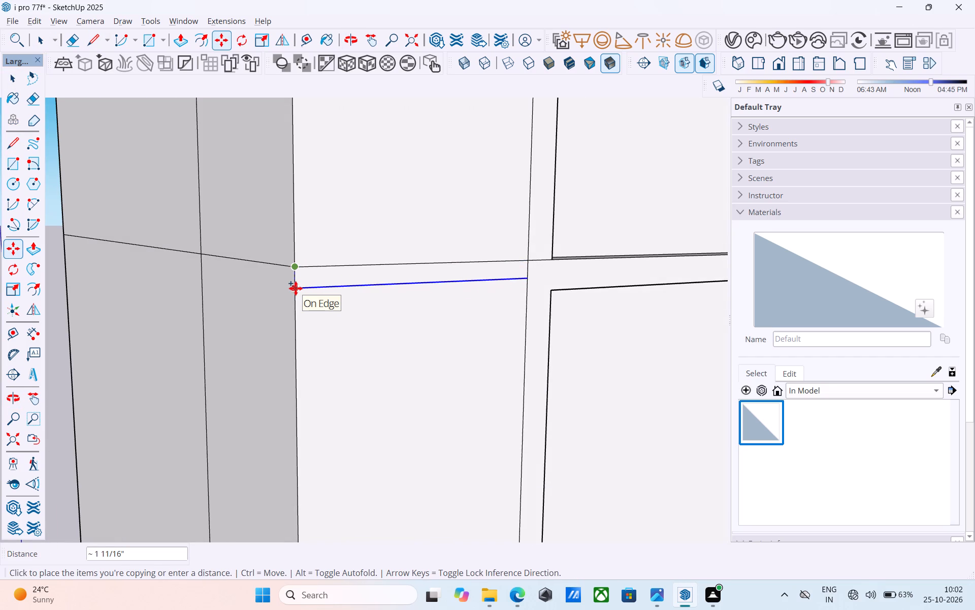
text(3")
key(Return)
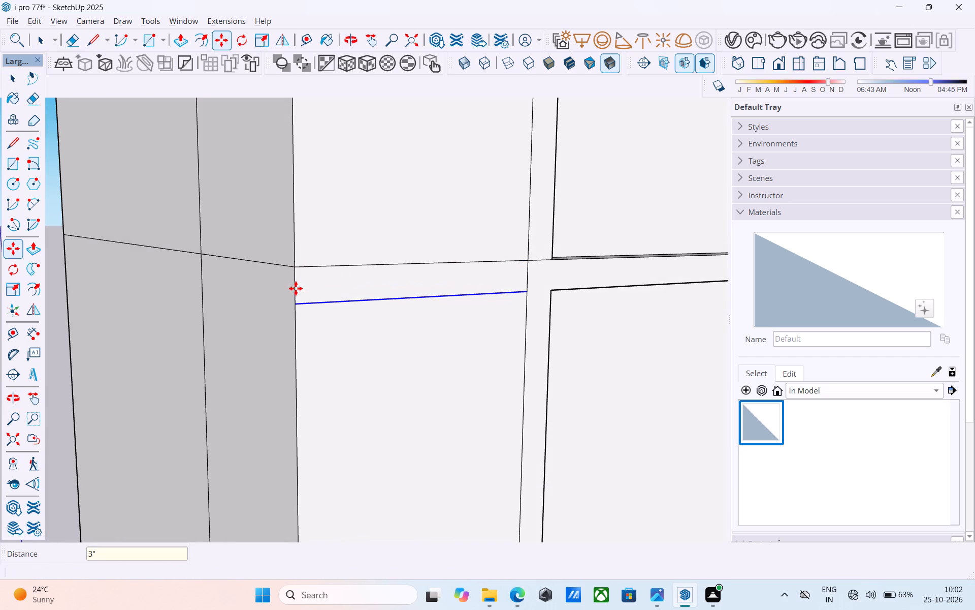
Continue the copied lower line around the corner with a 19' 6" horizontal line across the side wall to its rear edge.
scroll(295, 289, down, 5)
middle_drag(292, 297, 306, 294)
scroll(305, 294, up, 1)
key(l)
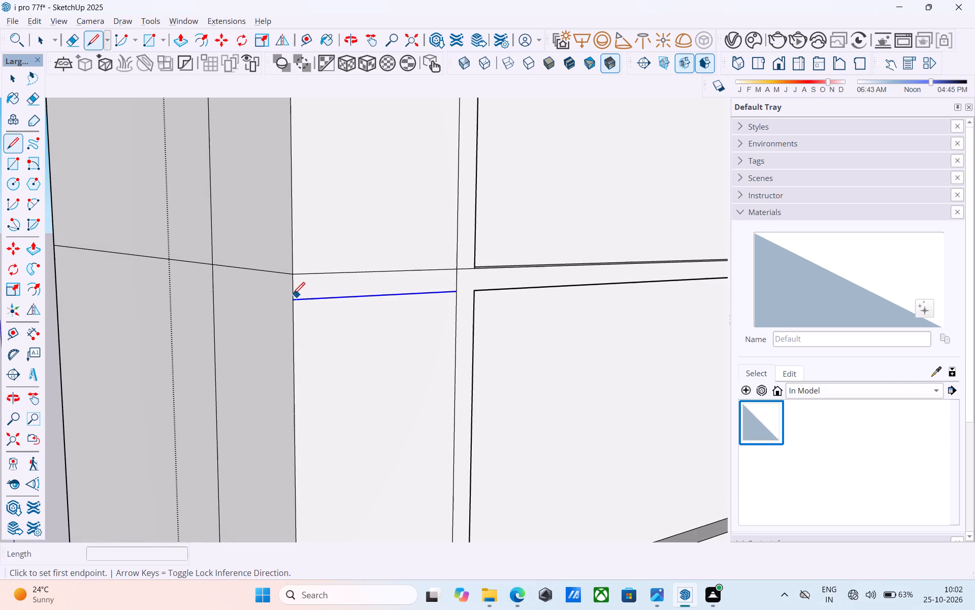
click(292, 296)
scroll(288, 292, down, 6)
shift+middle_drag(186, 266, 565, 326)
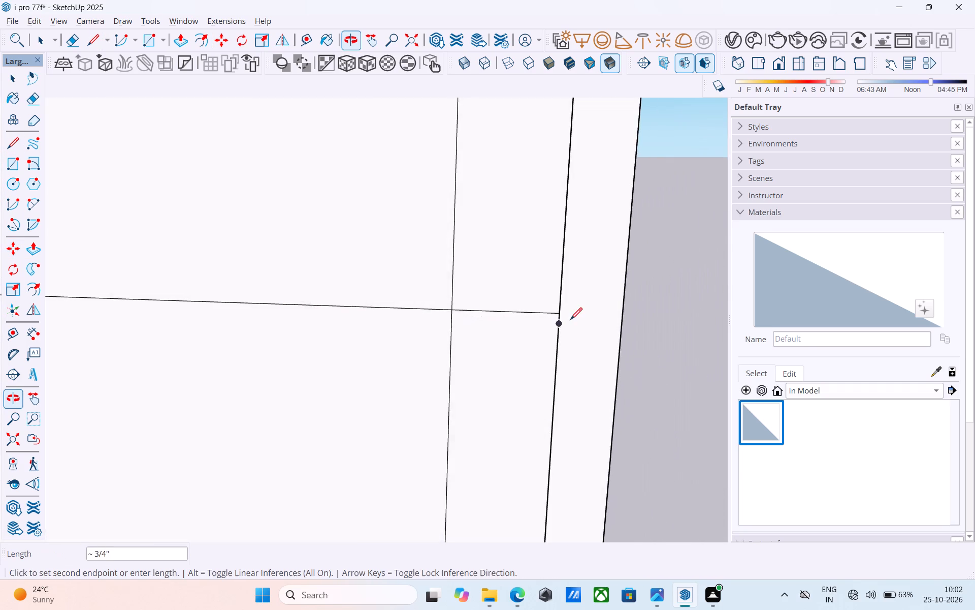
scroll(570, 319, down, 5)
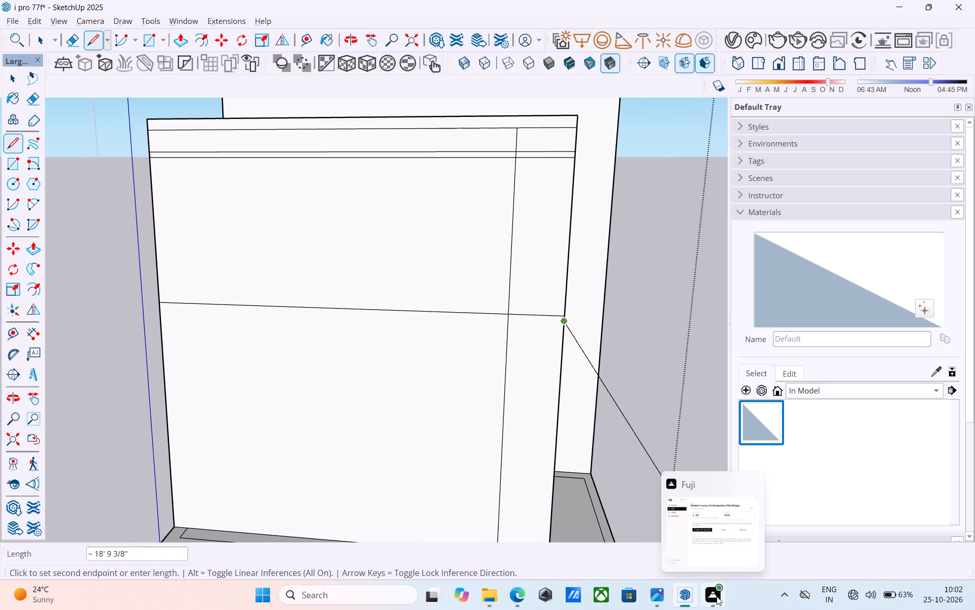
scroll(429, 346, down, 1)
middle_drag(427, 344, 318, 324)
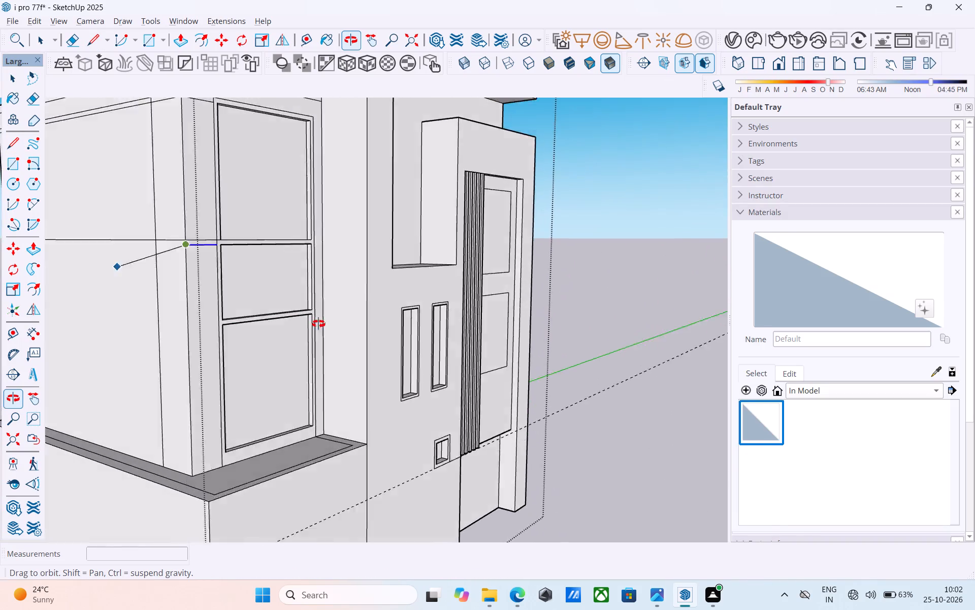
middle_drag(318, 324, 532, 373)
scroll(414, 388, up, 7)
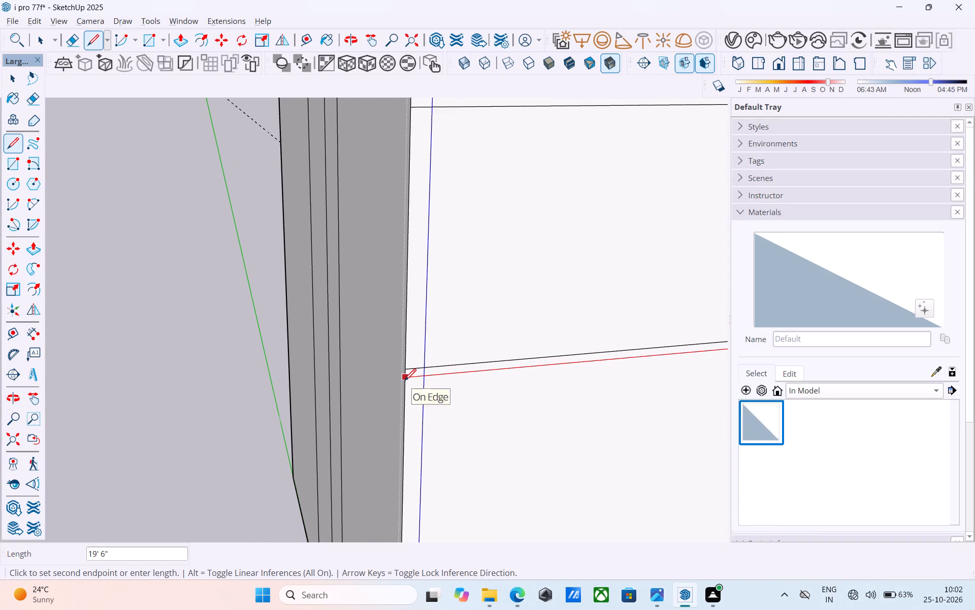
click(404, 382)
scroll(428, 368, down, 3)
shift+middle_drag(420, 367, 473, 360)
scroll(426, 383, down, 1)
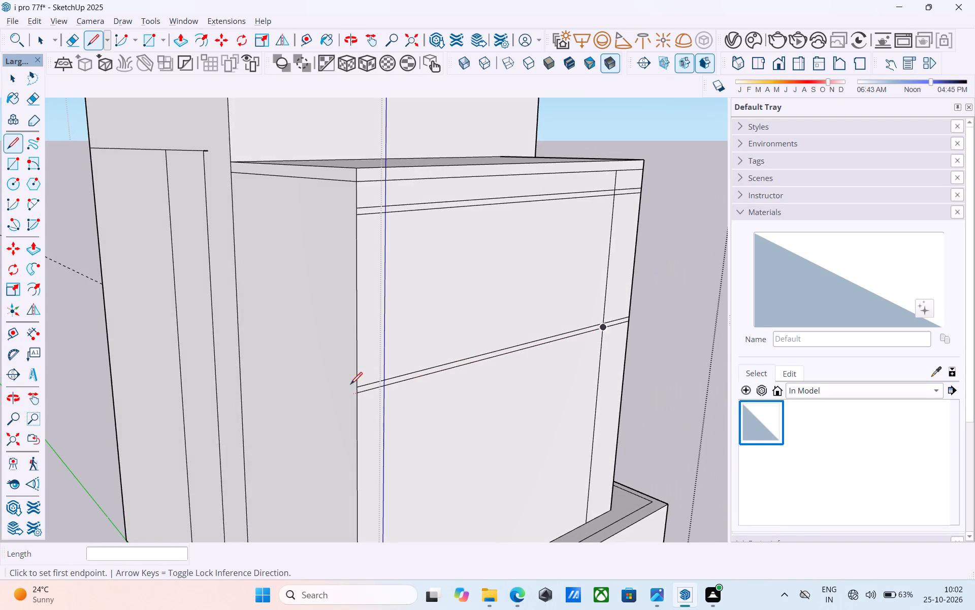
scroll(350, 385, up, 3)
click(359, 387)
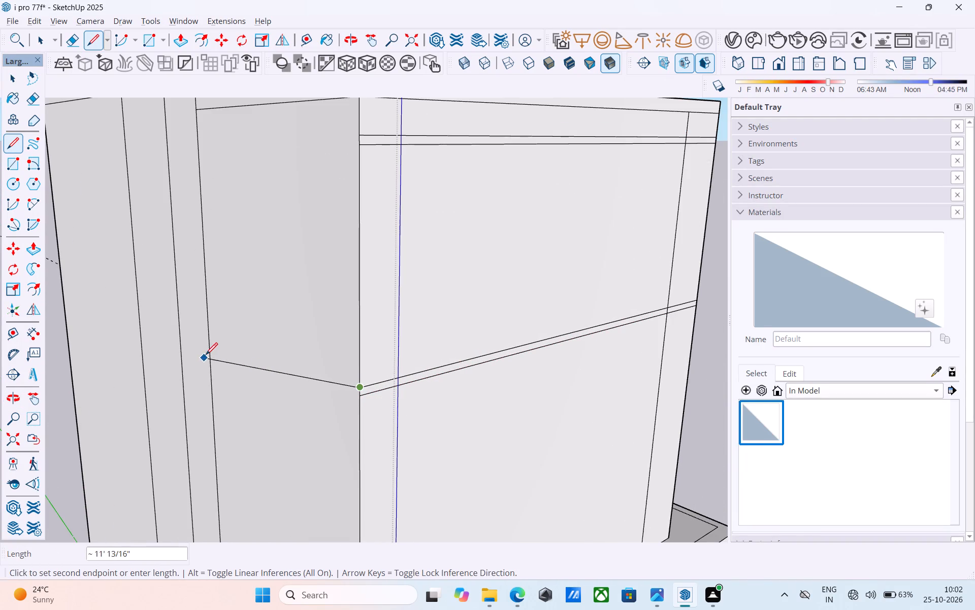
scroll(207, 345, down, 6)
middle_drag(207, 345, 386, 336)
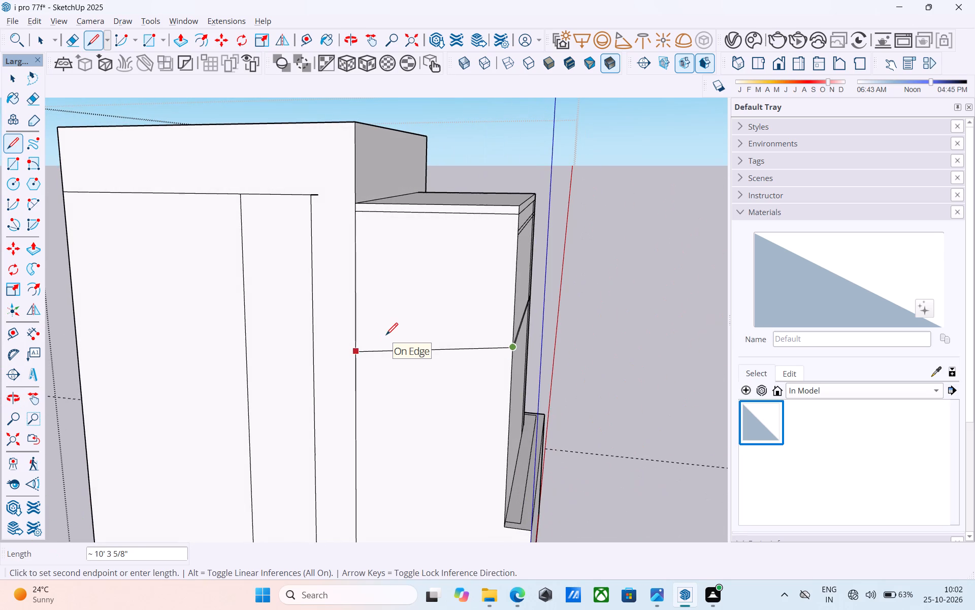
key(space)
Continue both mid-height lines around the rear corner with 10' 3" horizontal lines across the rear wall to the taller block's vertical edge.
scroll(393, 341, down, 3)
shift+middle_drag(392, 341, 204, 353)
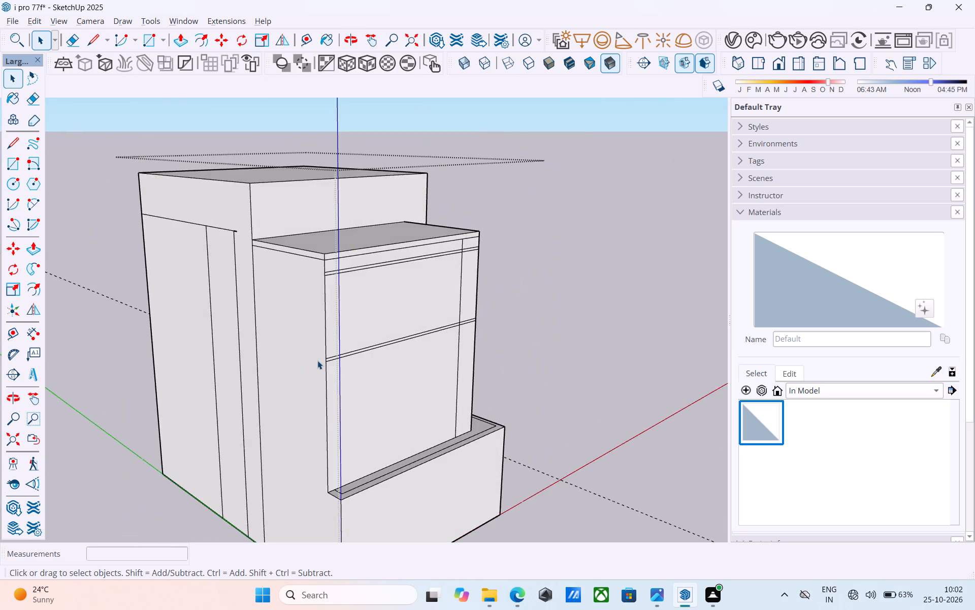
scroll(317, 360, up, 5)
key(l)
scroll(327, 349, up, 4)
click(335, 359)
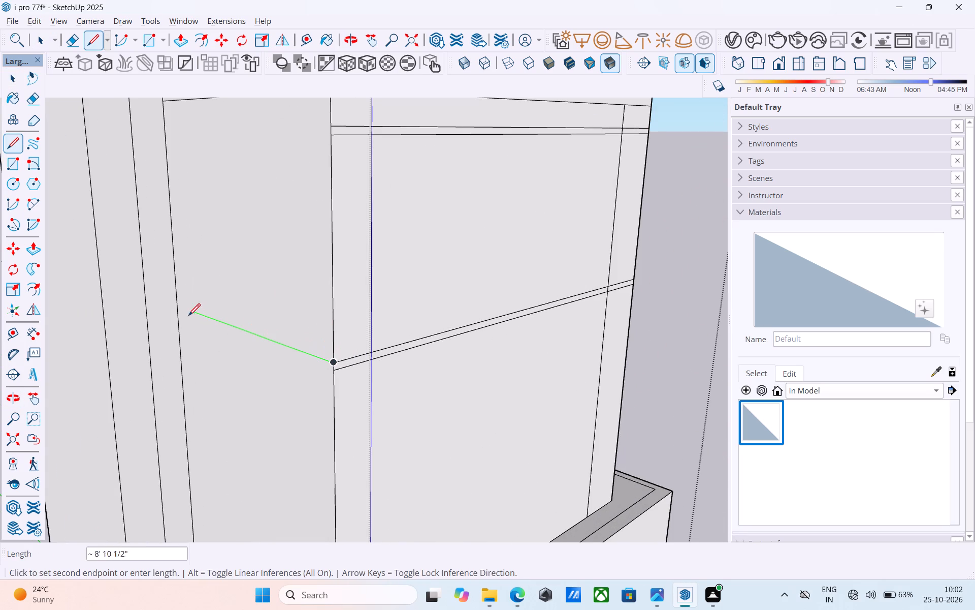
click(177, 307)
click(336, 372)
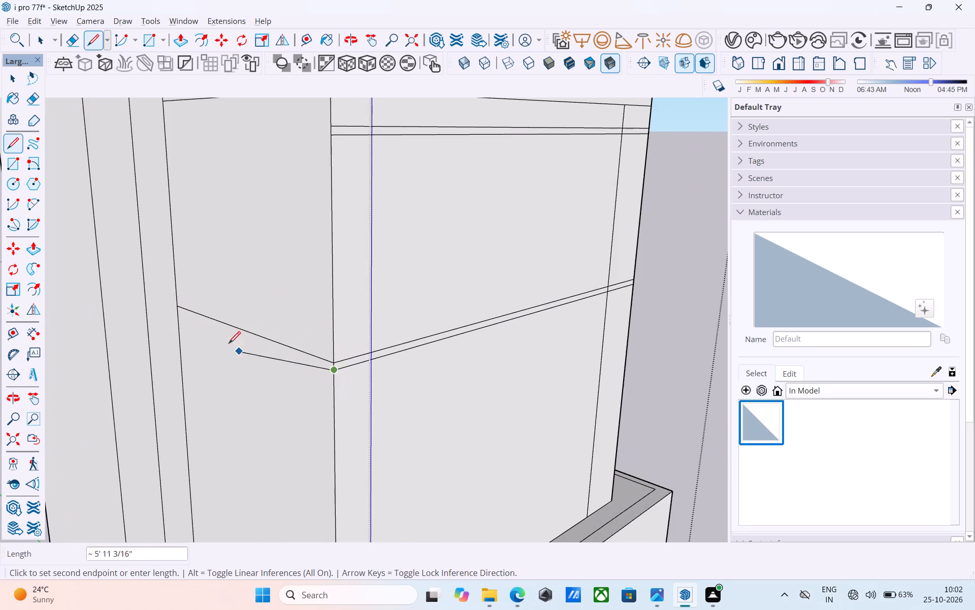
scroll(183, 313, up, 4)
click(177, 313)
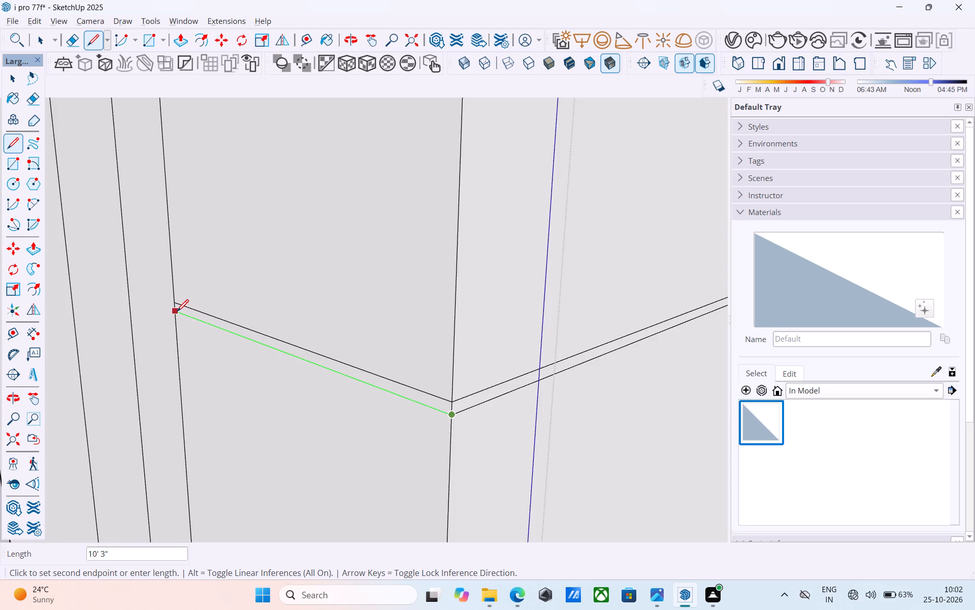
Extend the top edge of the window's lower crossbar across the frame, with a 2' horizontal line from the frame to the block's corner.
scroll(258, 354, down, 16)
middle_drag(377, 341, 127, 348)
scroll(289, 343, down, 3)
shift+middle_drag(289, 343, 116, 310)
middle_drag(259, 322, 246, 304)
scroll(316, 374, up, 15)
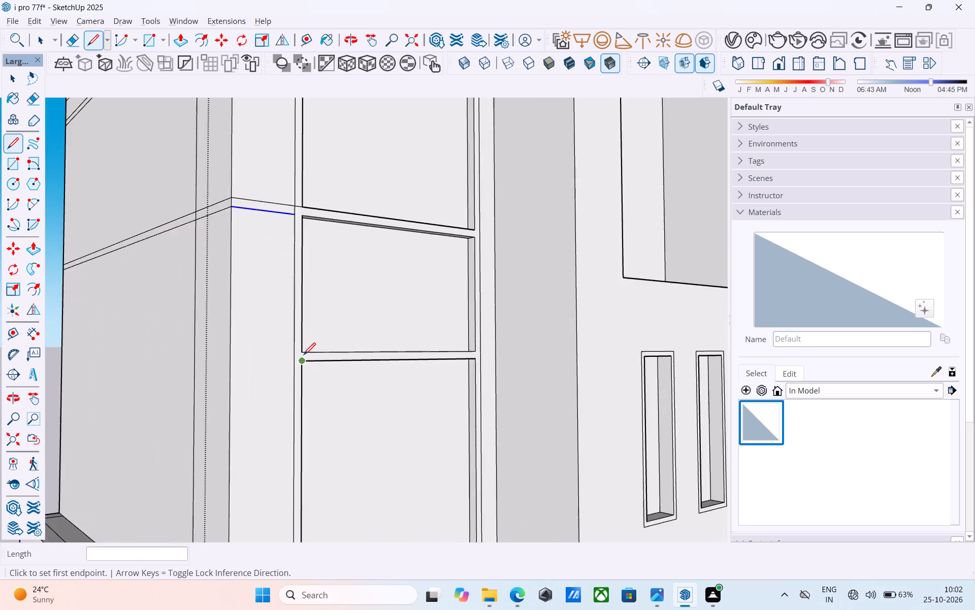
scroll(304, 356, up, 4)
click(304, 356)
key(l)
scroll(301, 348, up, 3)
click(302, 348)
click(283, 346)
click(289, 351)
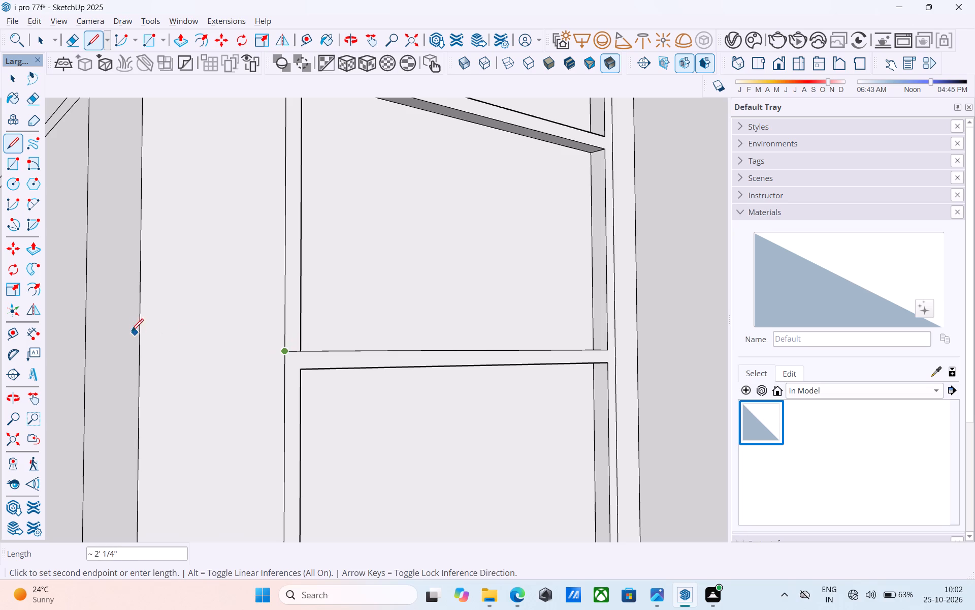
click(140, 351)
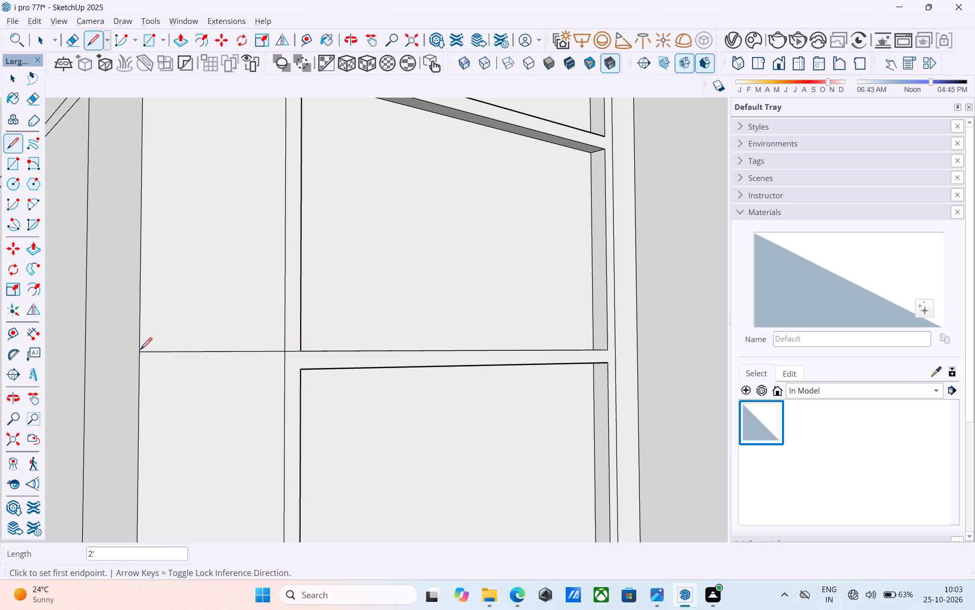
Continue the lower crossbar's top line around the corner with a 19' 6" horizontal line across the side wall to its rear edge.
scroll(140, 351, down, 3)
shift+middle_drag(140, 351, 268, 371)
click(223, 365)
scroll(472, 331, down, 8)
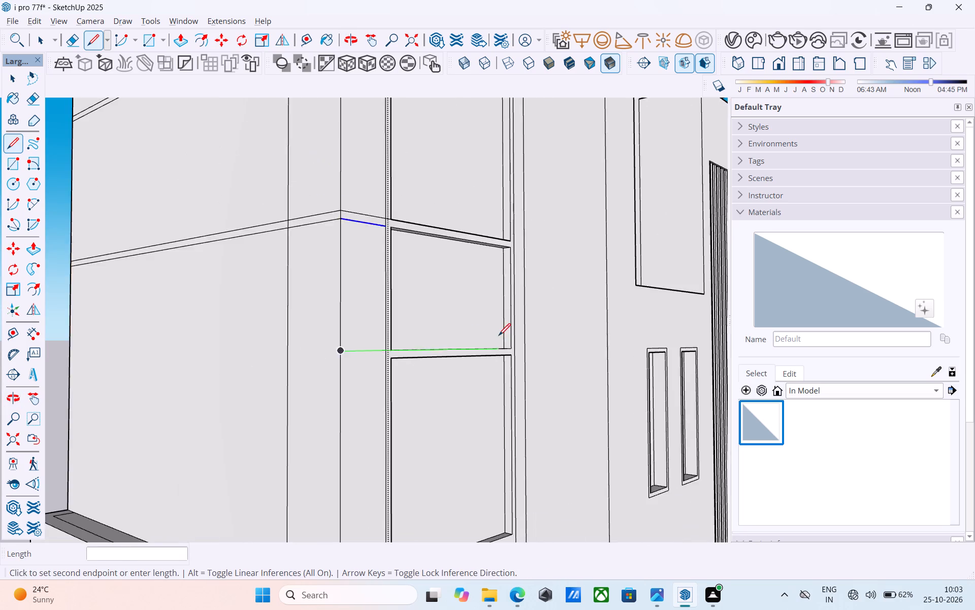
scroll(499, 337, down, 2)
middle_drag(276, 358, 587, 361)
scroll(551, 347, up, 4)
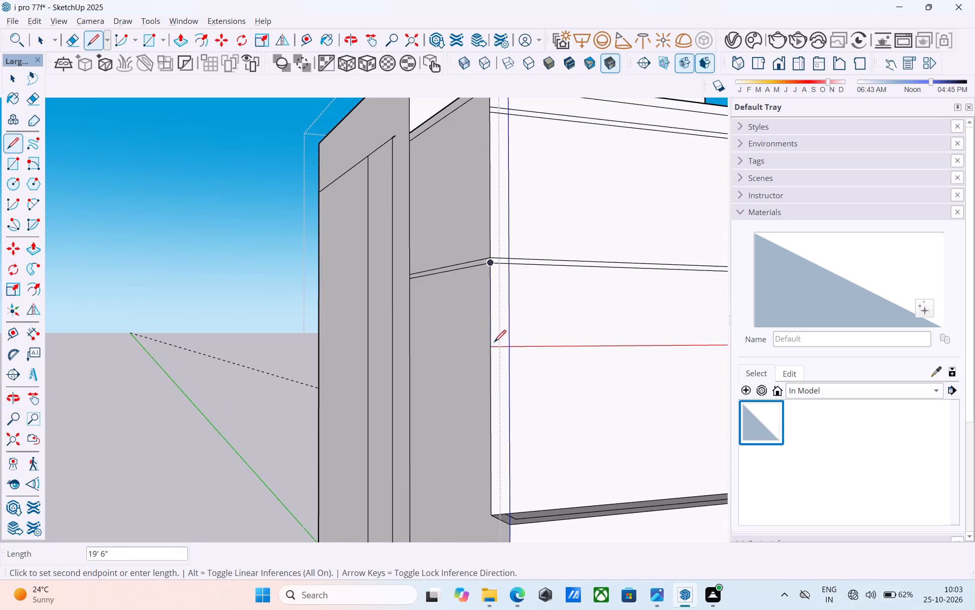
click(494, 343)
Draw a 2' 3" horizontal line from the lower pane's upper corner, level with the crossbar's bottom edge, to the block's corner.
scroll(298, 358, up, 1)
scroll(295, 358, down, 5)
middle_drag(560, 353, 335, 352)
scroll(361, 361, up, 8)
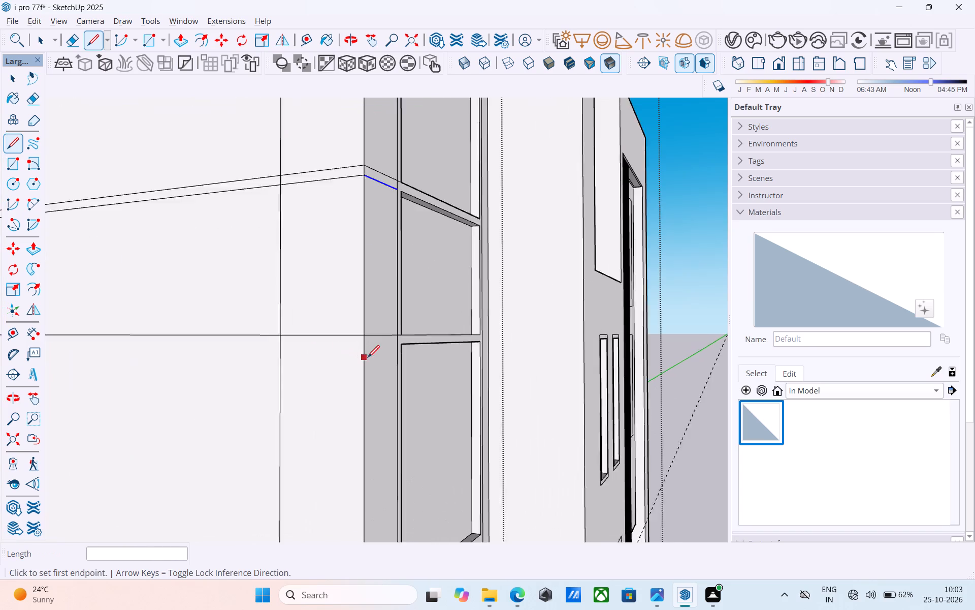
scroll(368, 358, up, 6)
middle_drag(395, 348, 142, 352)
middle_drag(427, 348, 124, 351)
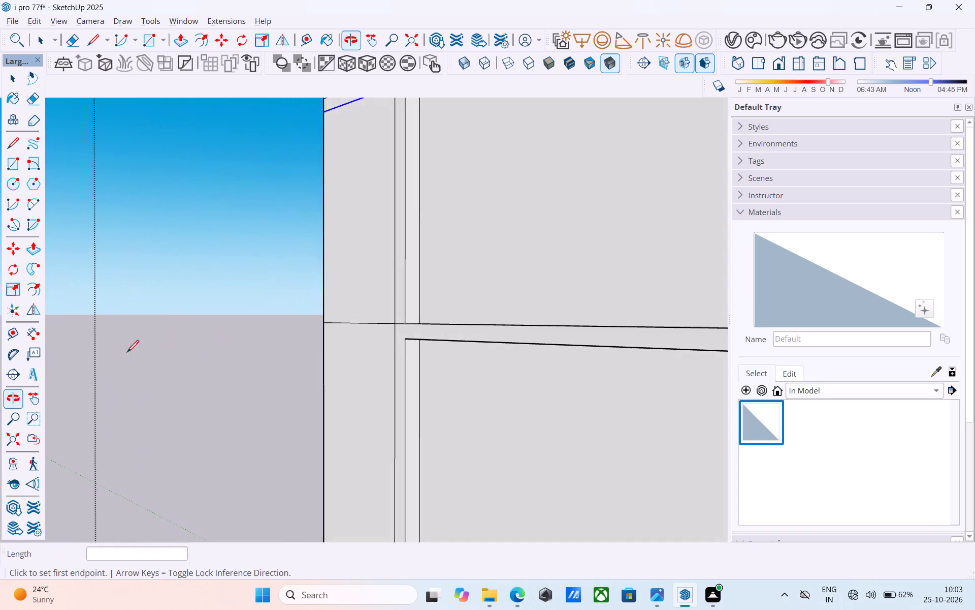
scroll(467, 347, up, 7)
click(371, 333)
scroll(370, 337, up, 3)
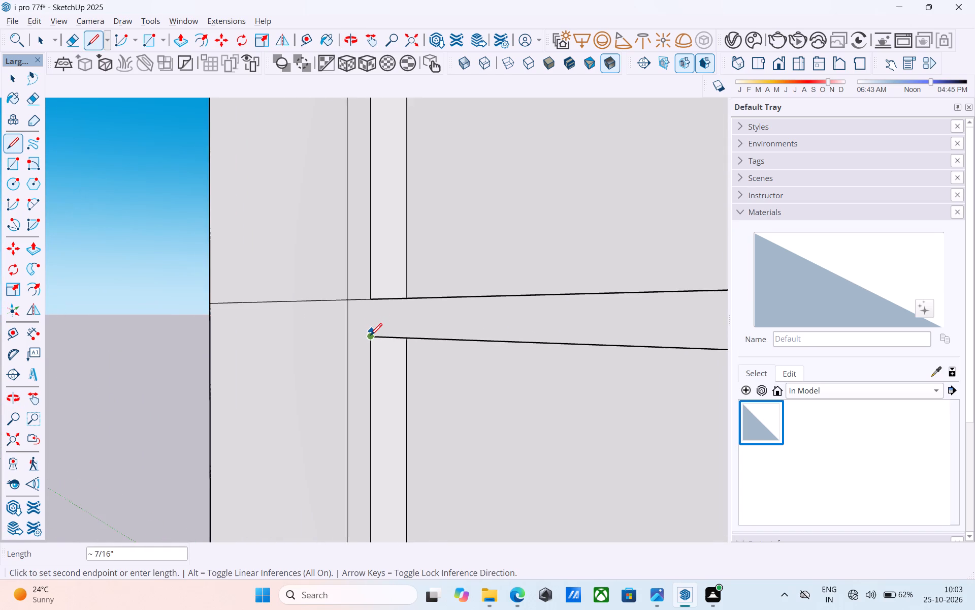
key(l)
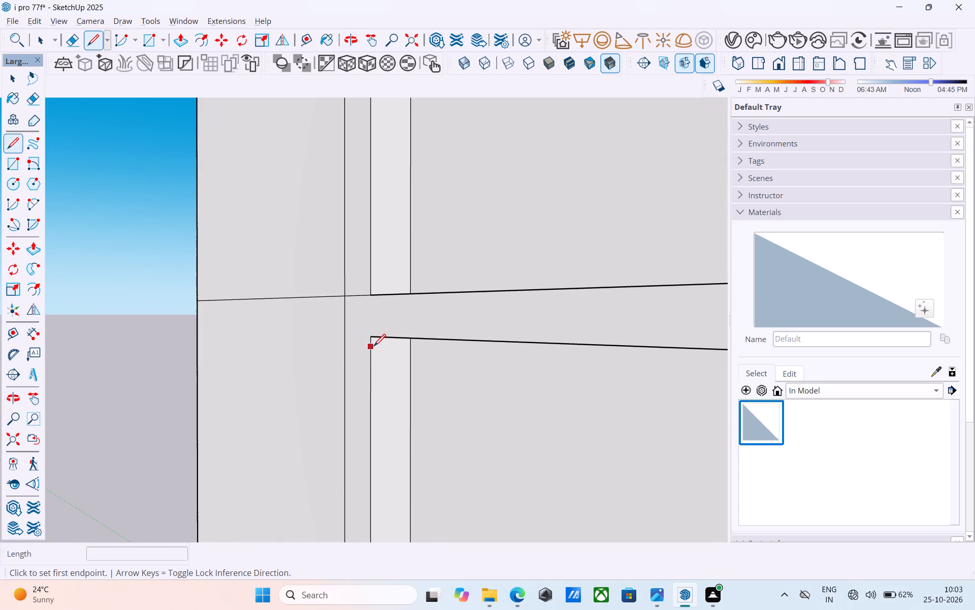
click(372, 341)
scroll(372, 341, down, 3)
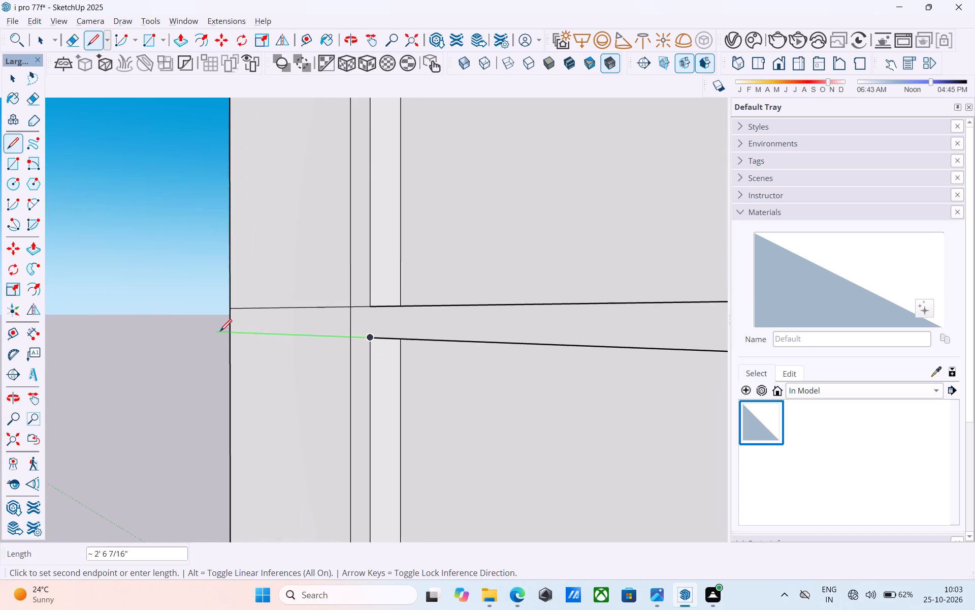
click(229, 334)
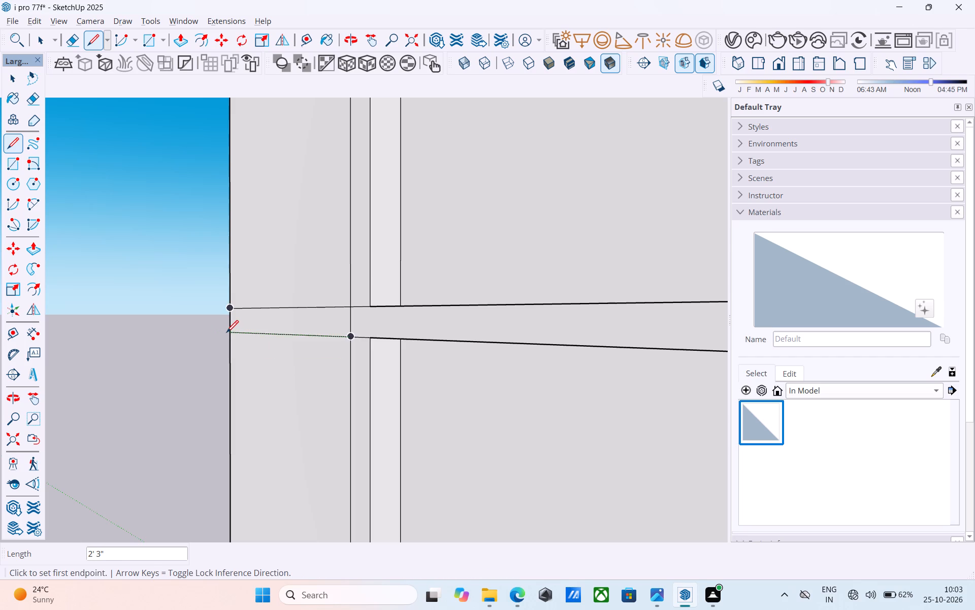
Continue the crossbar's bottom line around the corner with a 19' 6" horizontal line across the side wall to its rear edge.
scroll(226, 334, up, 9)
scroll(235, 329, down, 5)
middle_drag(247, 324, 246, 331)
scroll(265, 342, up, 3)
click(239, 322)
middle_drag(239, 322, 661, 393)
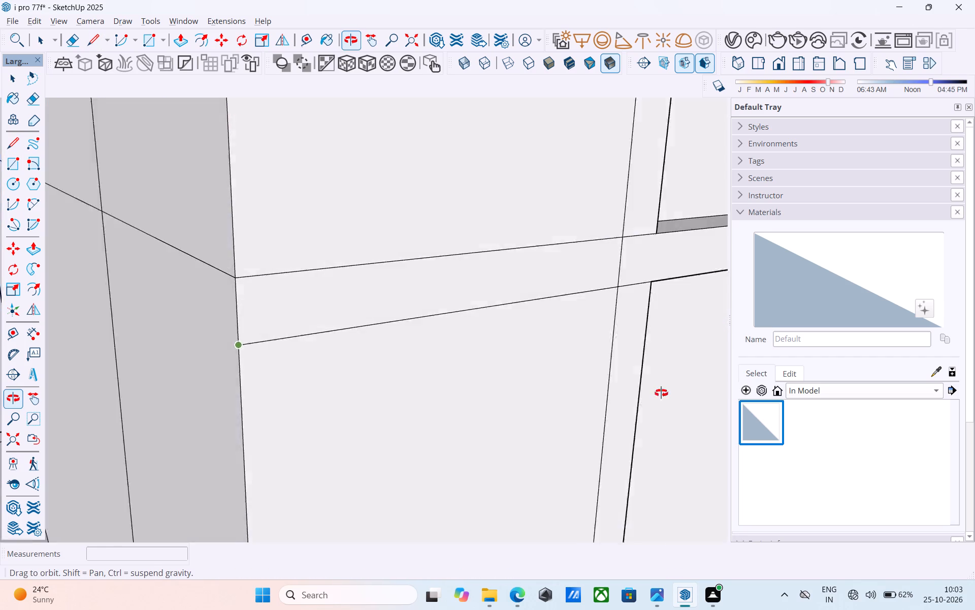
middle_drag(661, 393, 700, 390)
scroll(672, 372, down, 10)
middle_drag(332, 361, 670, 342)
scroll(671, 341, down, 6)
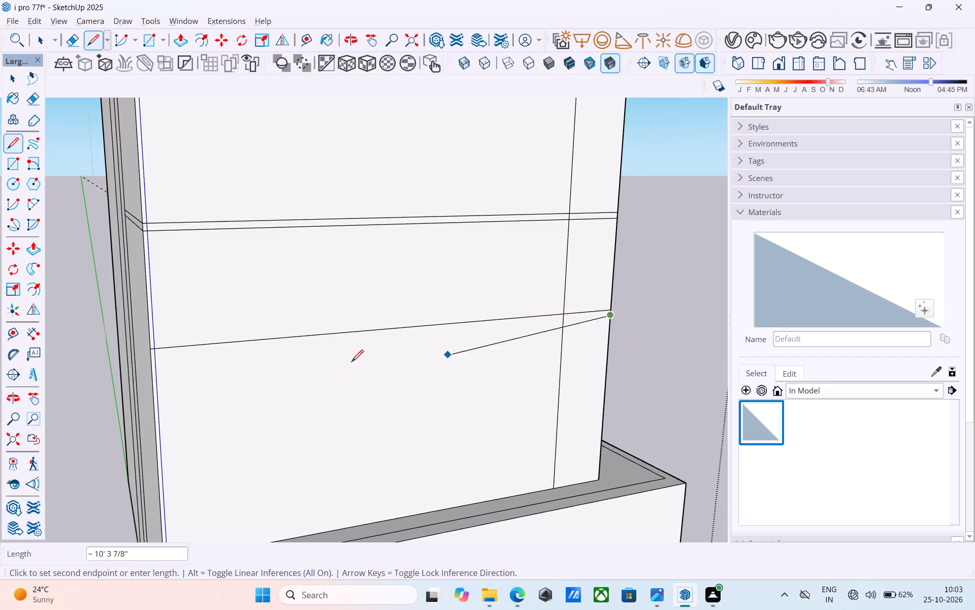
middle_drag(330, 366, 450, 354)
scroll(167, 362, up, 5)
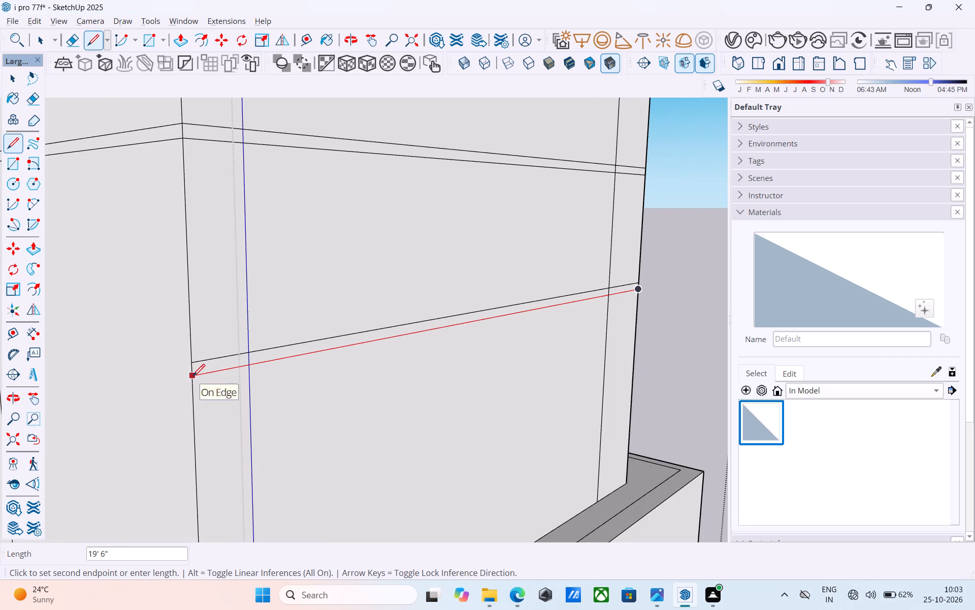
click(193, 377)
Inspect the horizontal bands on the lower block's window wall and side wall from several angles.
scroll(321, 356, down, 9)
middle_drag(394, 351, 133, 366)
scroll(182, 352, down, 3)
scroll(209, 357, up, 1)
scroll(213, 357, down, 10)
middle_drag(309, 374, 171, 335)
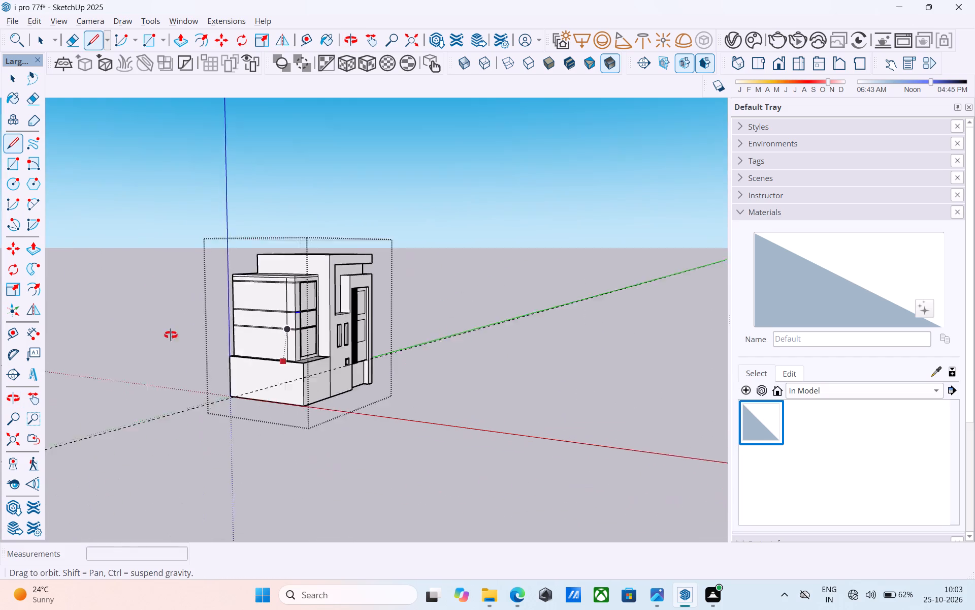
middle_drag(171, 335, 153, 331)
scroll(252, 297, up, 11)
middle_drag(320, 364, 174, 359)
scroll(224, 372, up, 9)
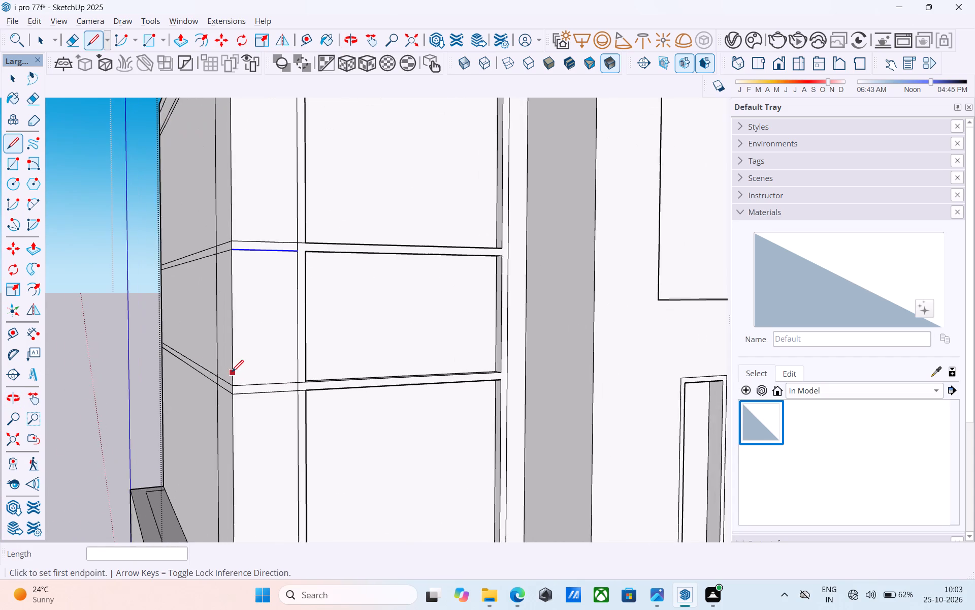
scroll(232, 373, down, 6)
middle_drag(234, 381, 245, 425)
scroll(273, 372, up, 6)
scroll(274, 368, down, 6)
middle_drag(273, 407, 282, 300)
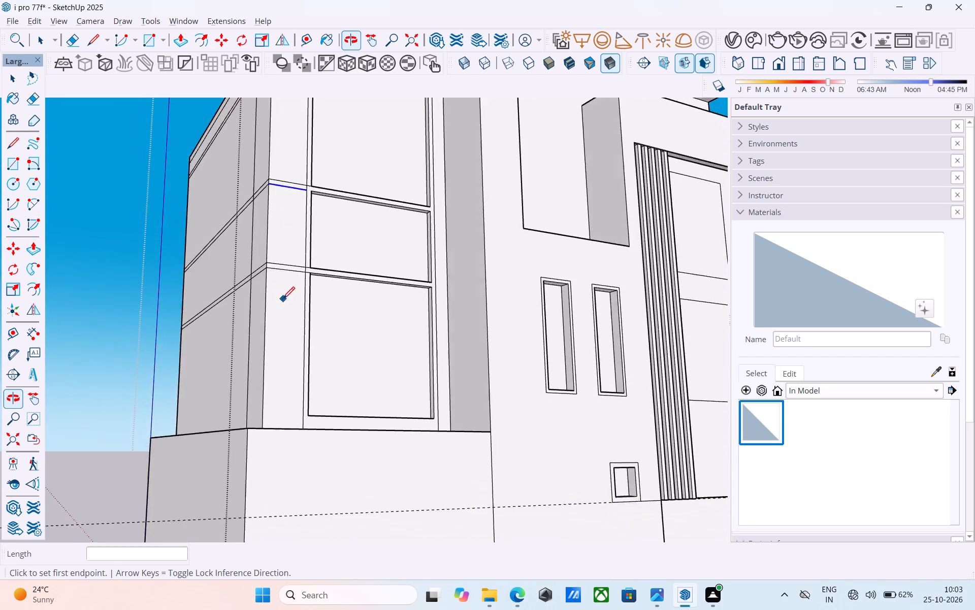
scroll(284, 304, down, 5)
middle_drag(275, 406, 531, 487)
middle_drag(321, 370, 62, 450)
middle_drag(189, 396, 199, 315)
scroll(193, 331, up, 8)
middle_drag(212, 210, 181, 262)
scroll(176, 274, down, 3)
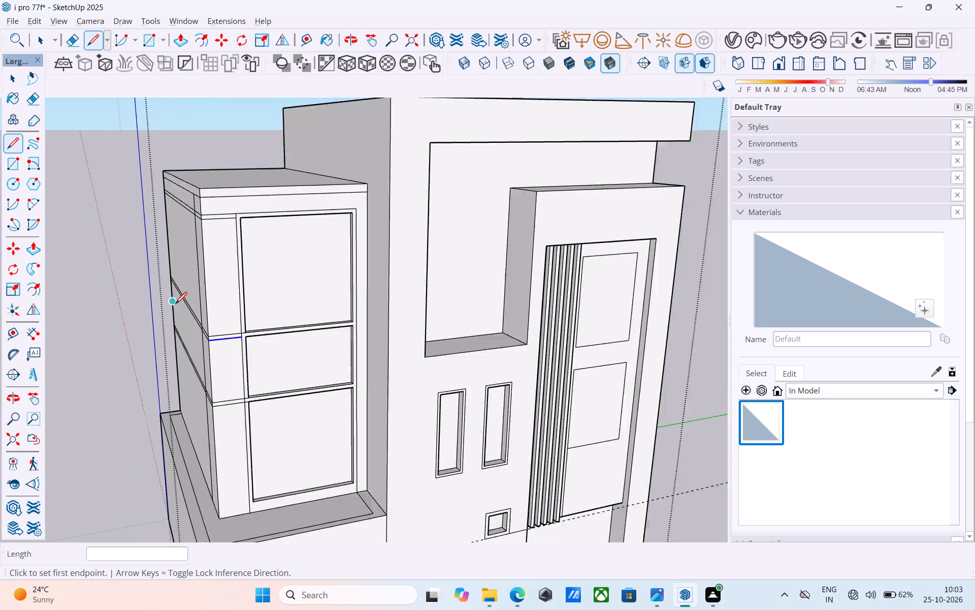
scroll(175, 305, down, 3)
middle_drag(176, 330, 179, 250)
middle_drag(194, 300, 515, 327)
scroll(512, 330, up, 1)
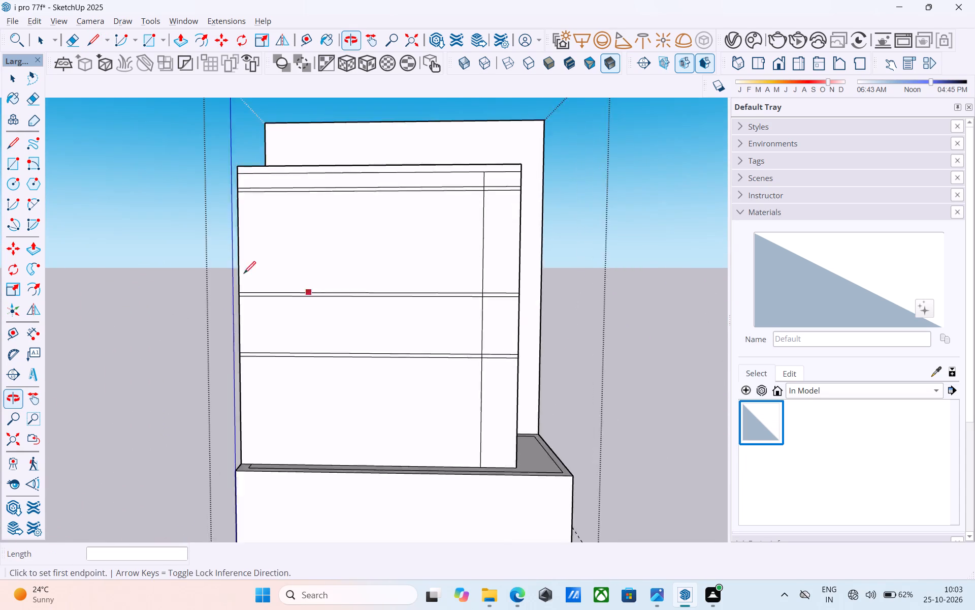
scroll(236, 277, down, 3)
middle_drag(250, 288, 102, 310)
middle_drag(301, 286, 104, 306)
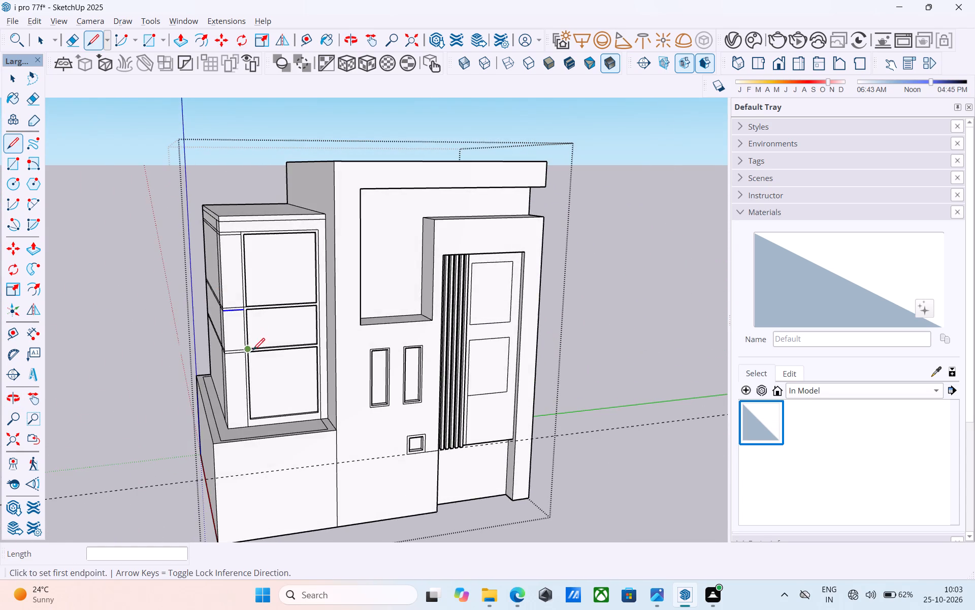
scroll(252, 351, up, 9)
middle_drag(234, 383, 253, 332)
scroll(246, 273, up, 1)
scroll(252, 357, down, 4)
middle_drag(252, 359, 275, 414)
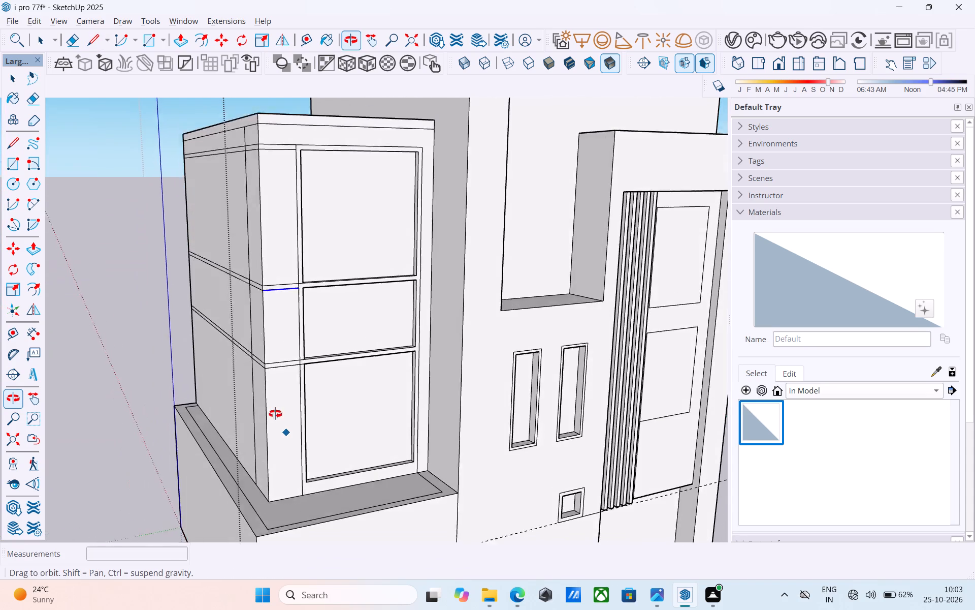
middle_drag(275, 414, 276, 417)
scroll(275, 408, down, 5)
middle_drag(271, 412, 353, 436)
scroll(353, 436, up, 1)
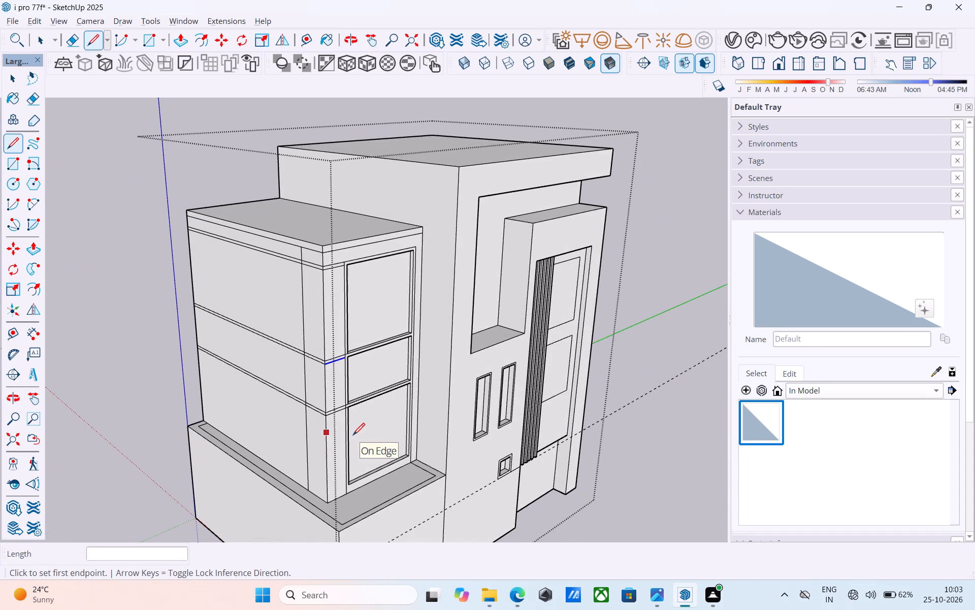
key(space)
scroll(243, 284, down, 5)
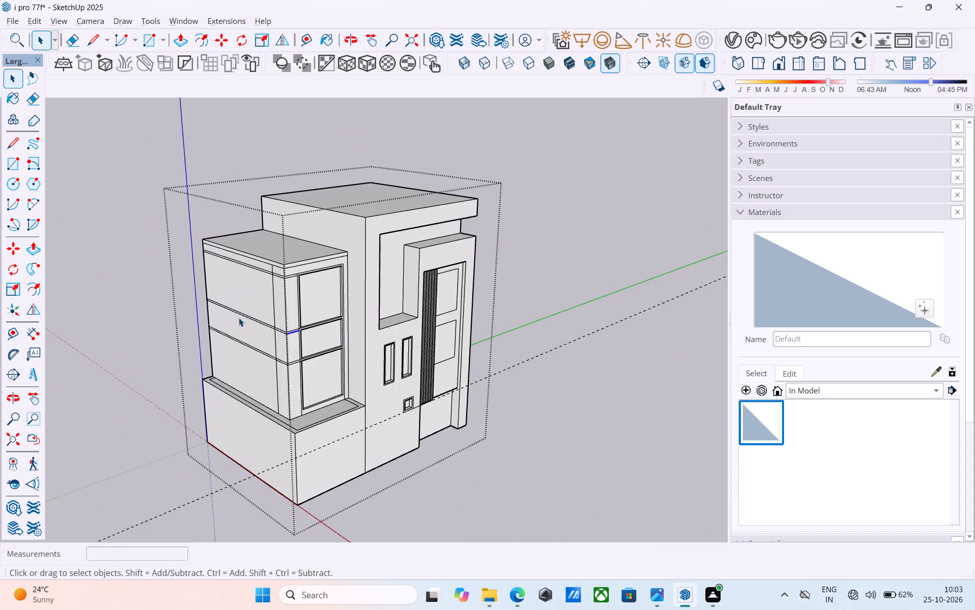
Select the narrow upper band face between the window frame and the lower block's corner.
middle_drag(241, 319, 154, 265)
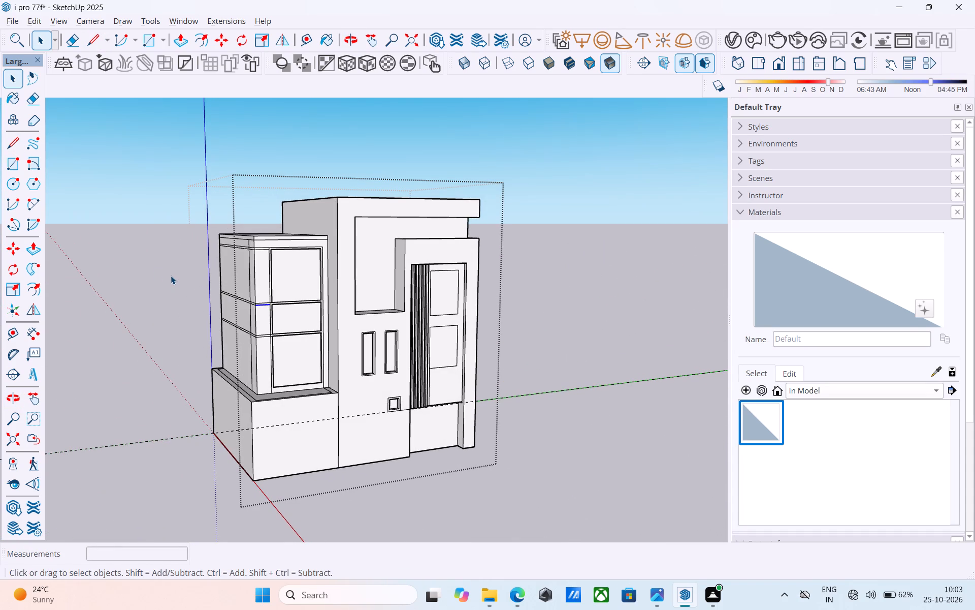
middle_drag(169, 271, 148, 257)
middle_drag(257, 317, 241, 292)
scroll(234, 300, up, 12)
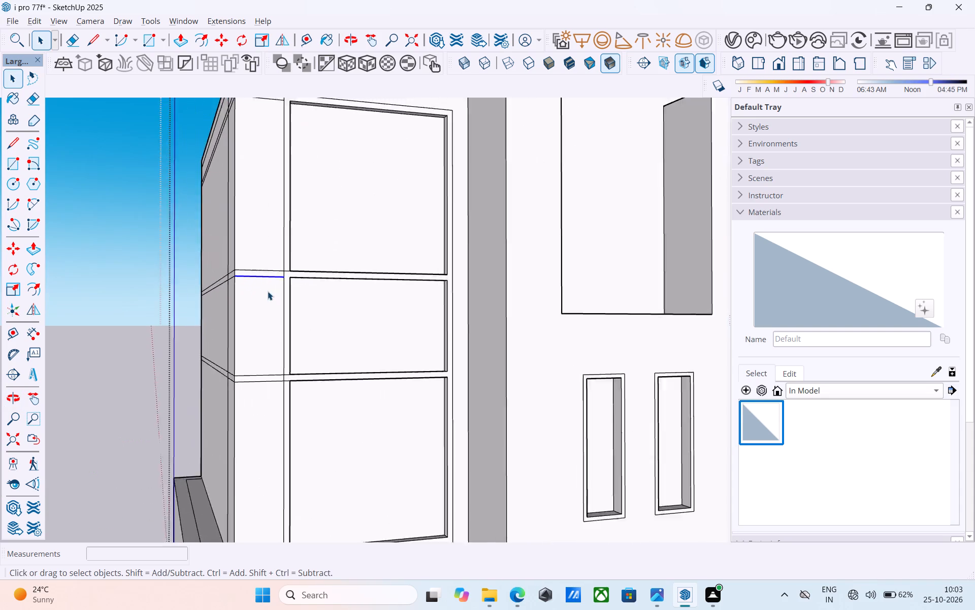
scroll(268, 291, up, 9)
click(316, 253)
click(287, 247)
Examine the whole building from all sides, checking how the bands run along the lower block's side and rear walls.
scroll(275, 265, down, 5)
middle_drag(319, 276, 373, 286)
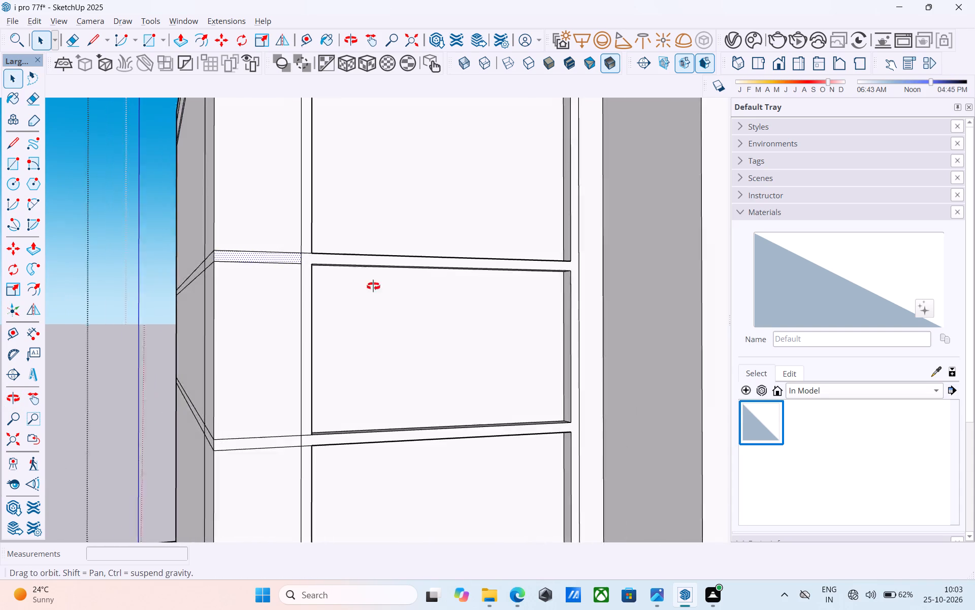
middle_drag(373, 286, 407, 288)
scroll(404, 289, down, 6)
middle_drag(349, 307, 563, 339)
scroll(567, 339, up, 1)
scroll(569, 336, down, 5)
middle_drag(419, 356, 638, 352)
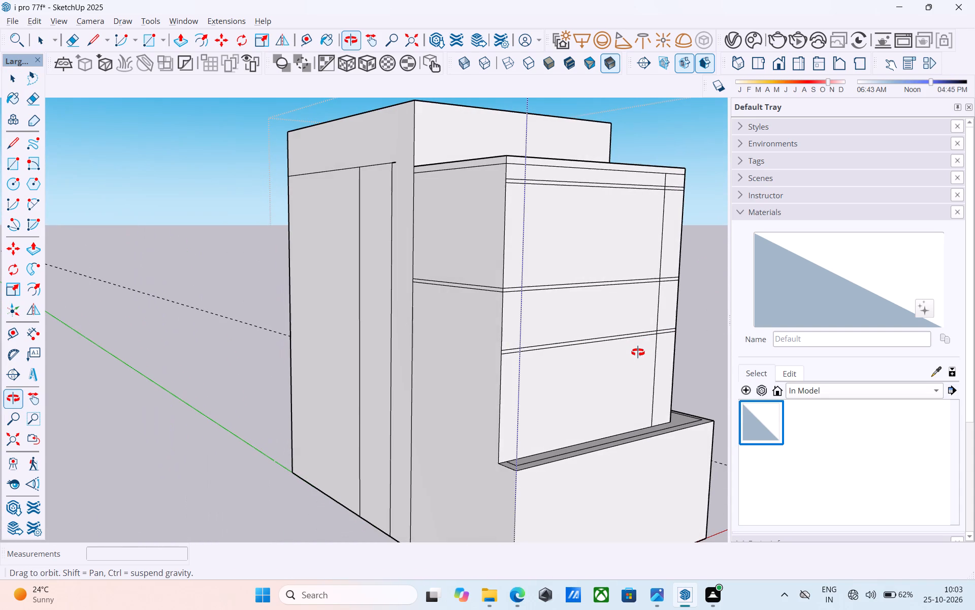
middle_drag(638, 352, 309, 355)
scroll(522, 332, down, 4)
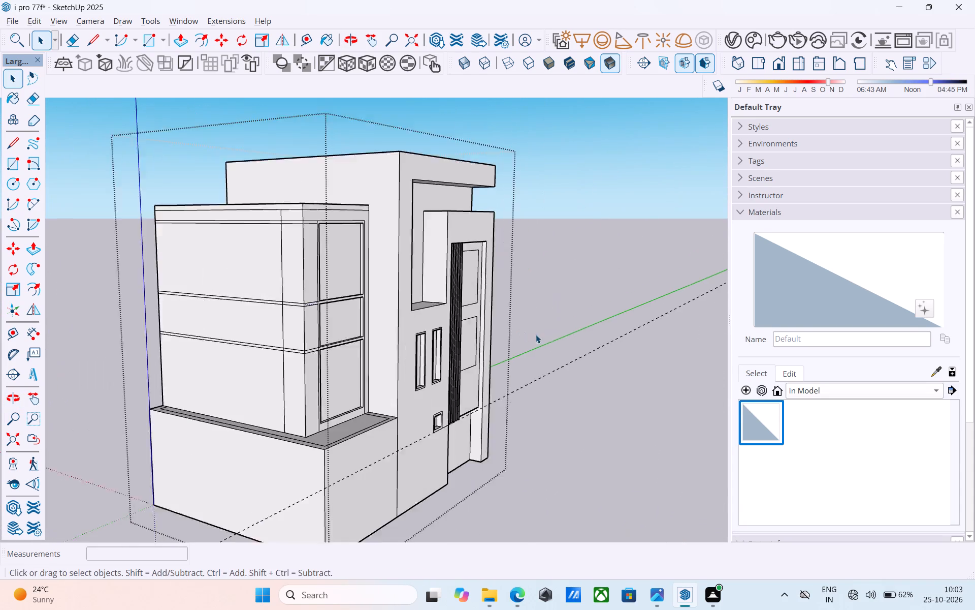
scroll(536, 334, down, 1)
middle_drag(529, 336, 163, 328)
middle_drag(340, 318, 157, 360)
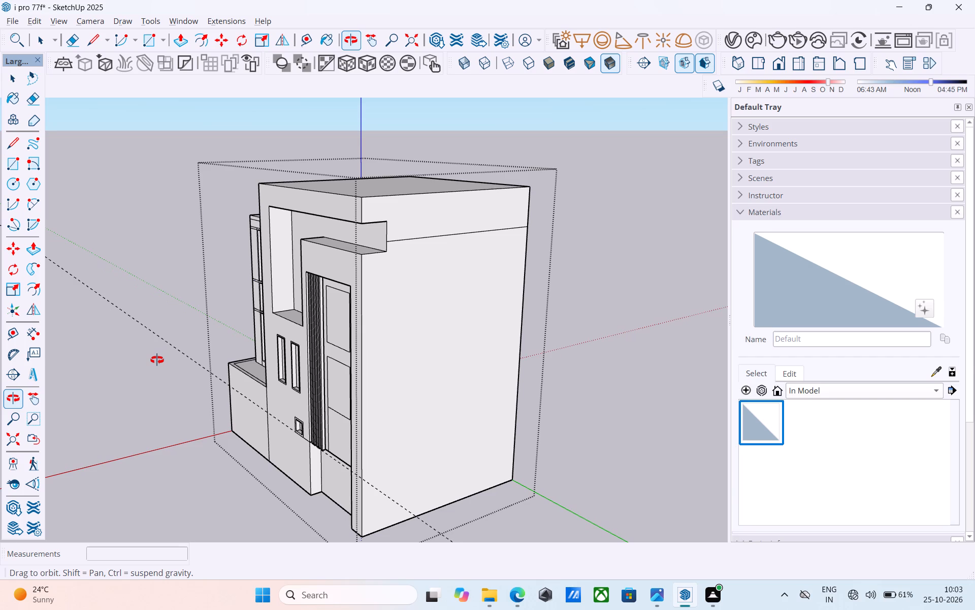
middle_drag(157, 360, 586, 357)
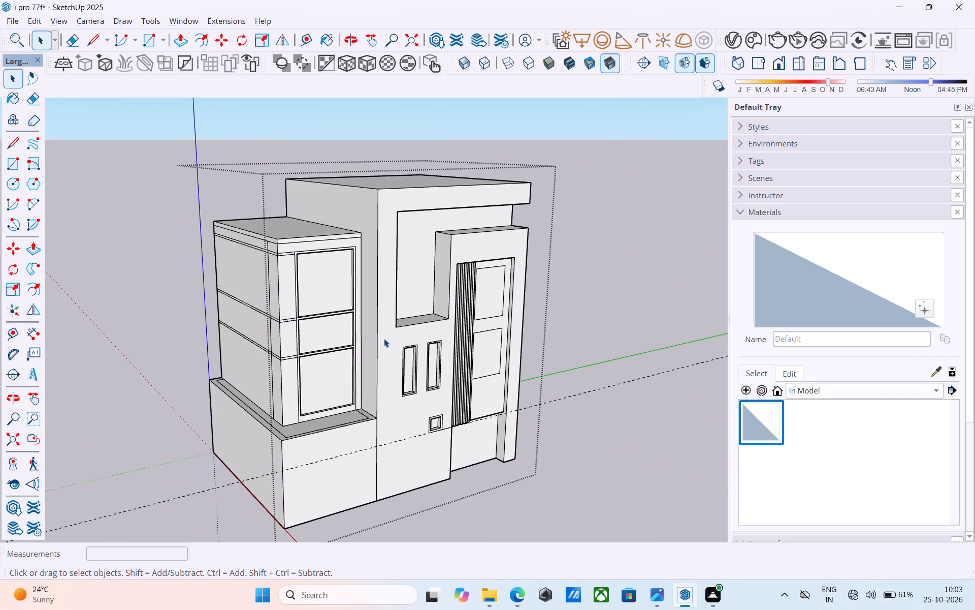
scroll(375, 330, down, 3)
middle_drag(367, 334, 643, 332)
scroll(575, 295, down, 4)
middle_drag(443, 334, 227, 310)
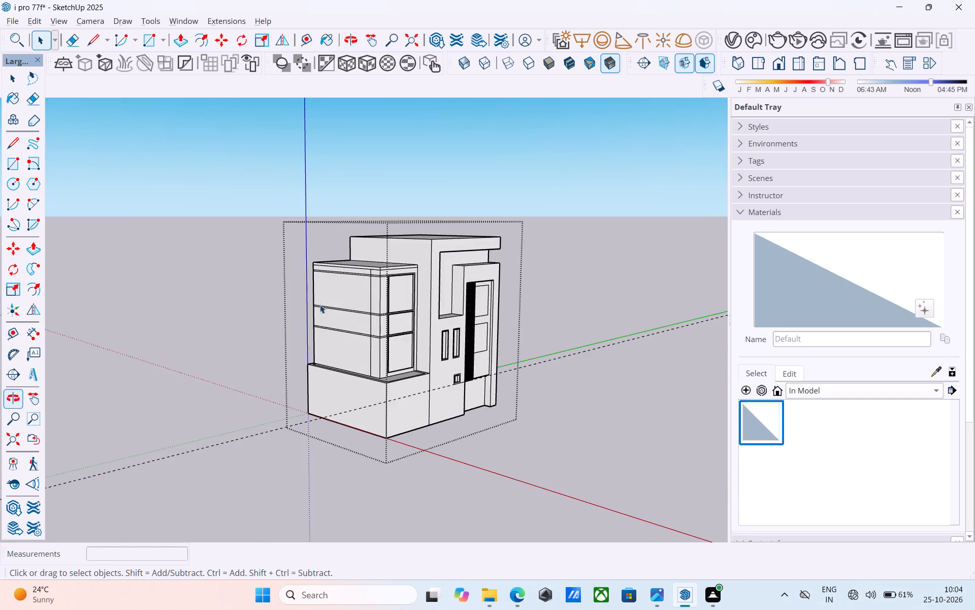
Erase the short stray edge extending past the upper corner of the outline on the taller block's rear wall.
middle_drag(322, 300, 732, 302)
scroll(732, 302, up, 1)
middle_drag(293, 271, 403, 273)
scroll(373, 258, up, 16)
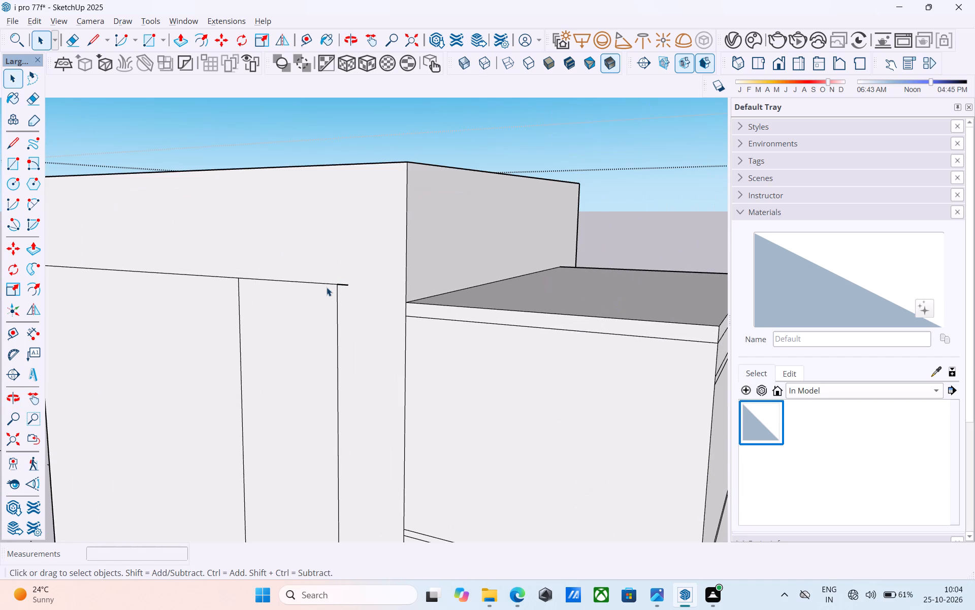
key(e)
scroll(325, 286, up, 4)
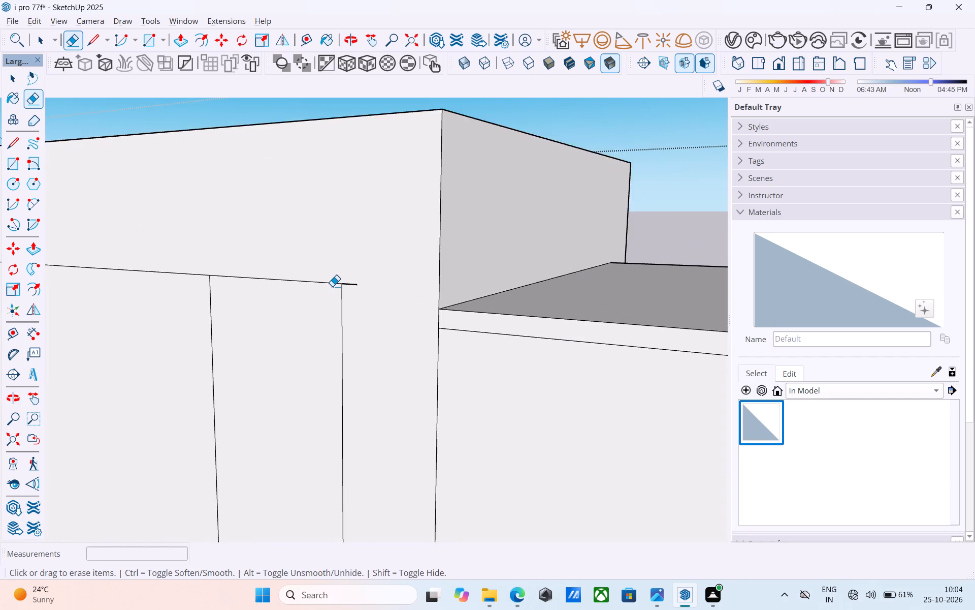
scroll(332, 286, up, 1)
click(354, 283)
scroll(354, 283, down, 5)
key(space)
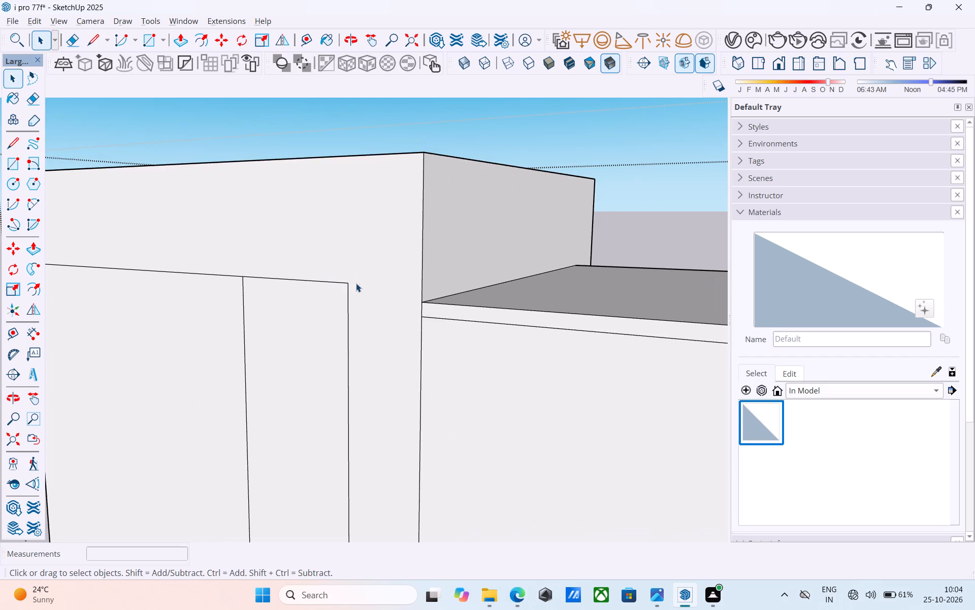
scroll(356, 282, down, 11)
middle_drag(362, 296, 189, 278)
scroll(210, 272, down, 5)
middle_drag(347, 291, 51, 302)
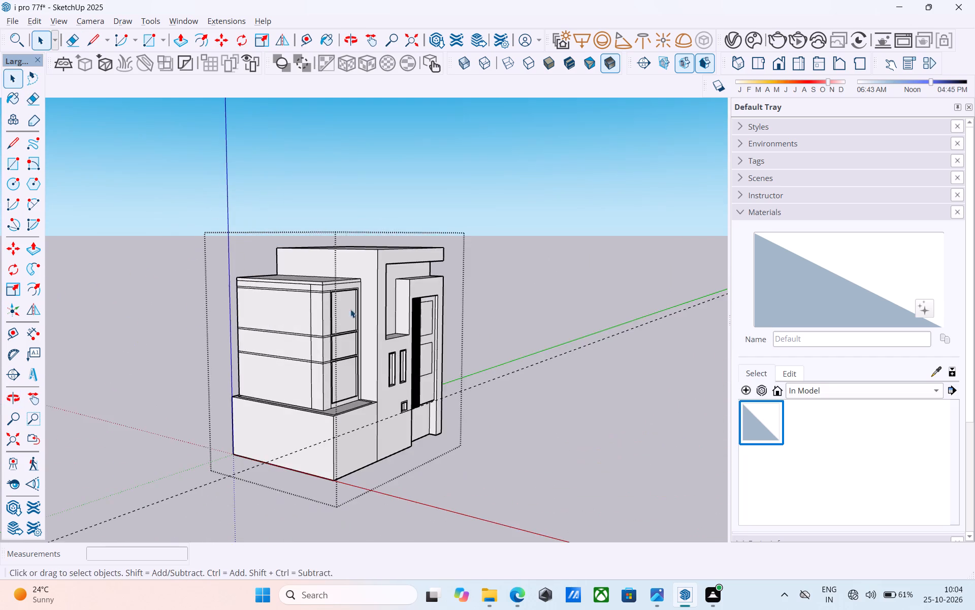
Examine the band lines and the vertical strip at the lower block's window-side corner from several angles.
middle_drag(347, 309, 114, 295)
middle_drag(280, 339, 243, 328)
scroll(245, 329, up, 9)
middle_drag(277, 348, 549, 382)
scroll(365, 359, down, 2)
scroll(321, 359, up, 1)
scroll(311, 359, down, 3)
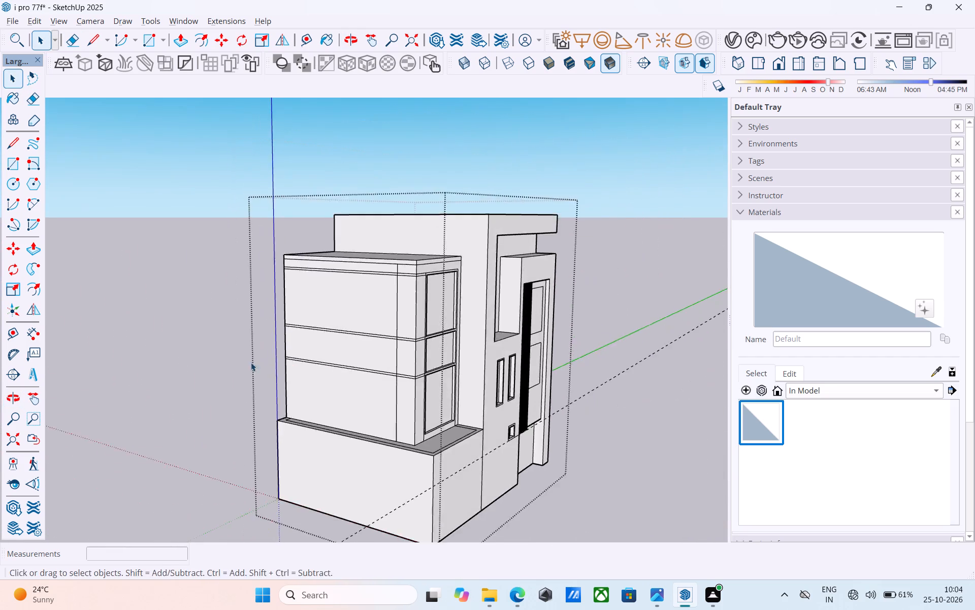
middle_drag(252, 364, 459, 374)
scroll(472, 278, up, 8)
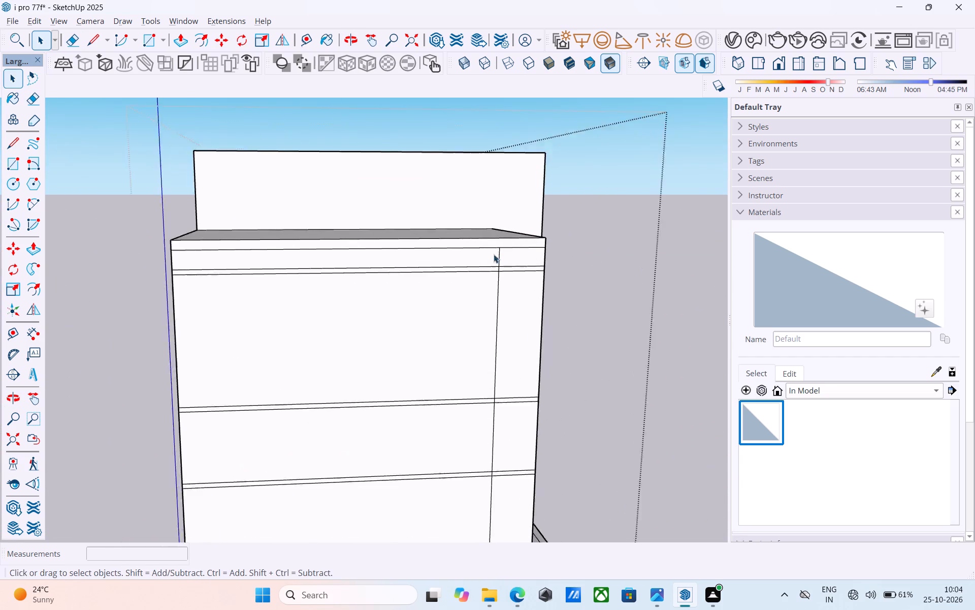
scroll(494, 254, up, 3)
scroll(525, 263, down, 1)
middle_drag(522, 261, 225, 260)
key(space)
scroll(304, 295, up, 4)
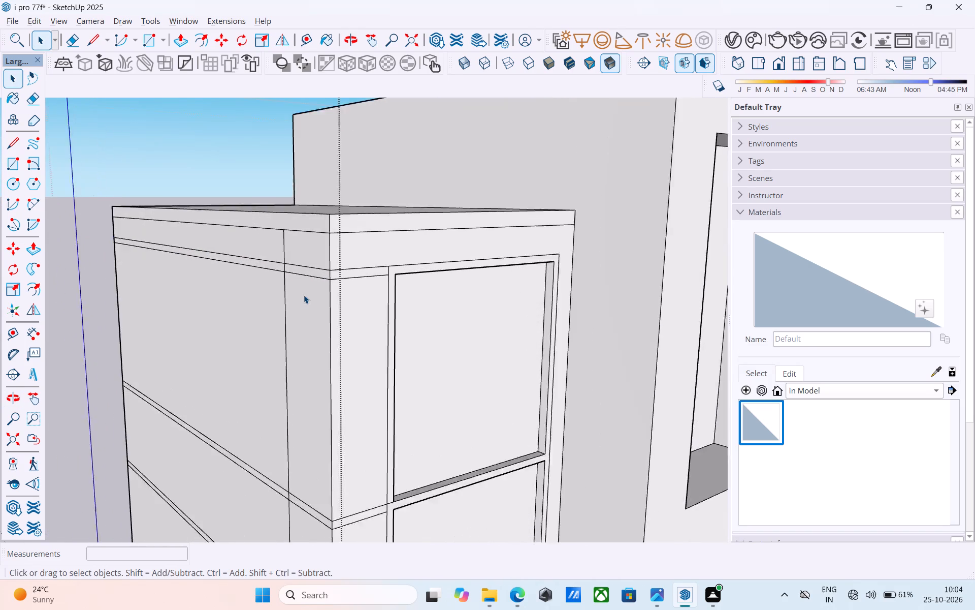
scroll(304, 294, down, 4)
Erase the middle and lower band lines crossing the corner strip on both the side wall and window wall of the lower block.
key(e)
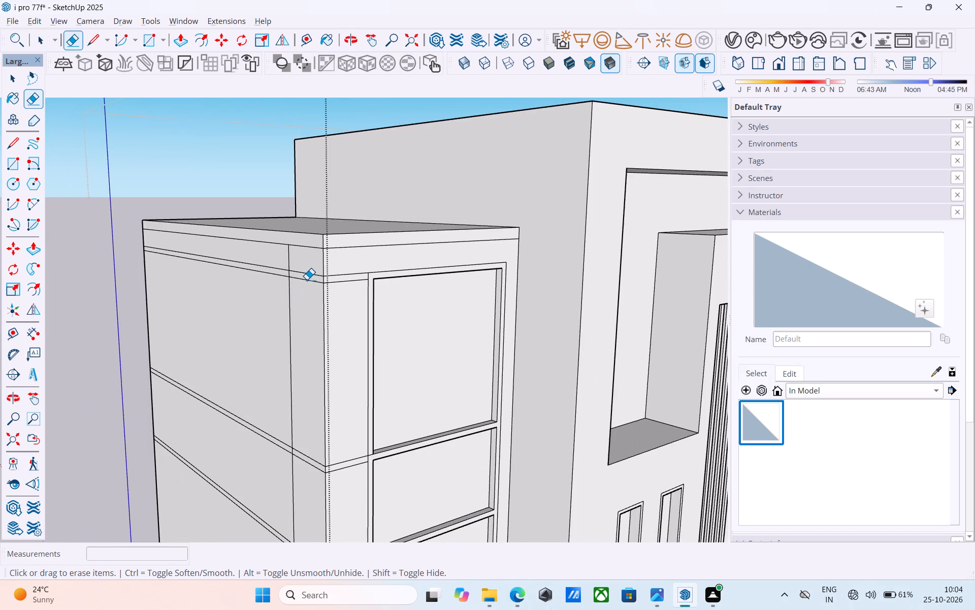
scroll(310, 296, down, 6)
scroll(335, 415, up, 5)
key(space)
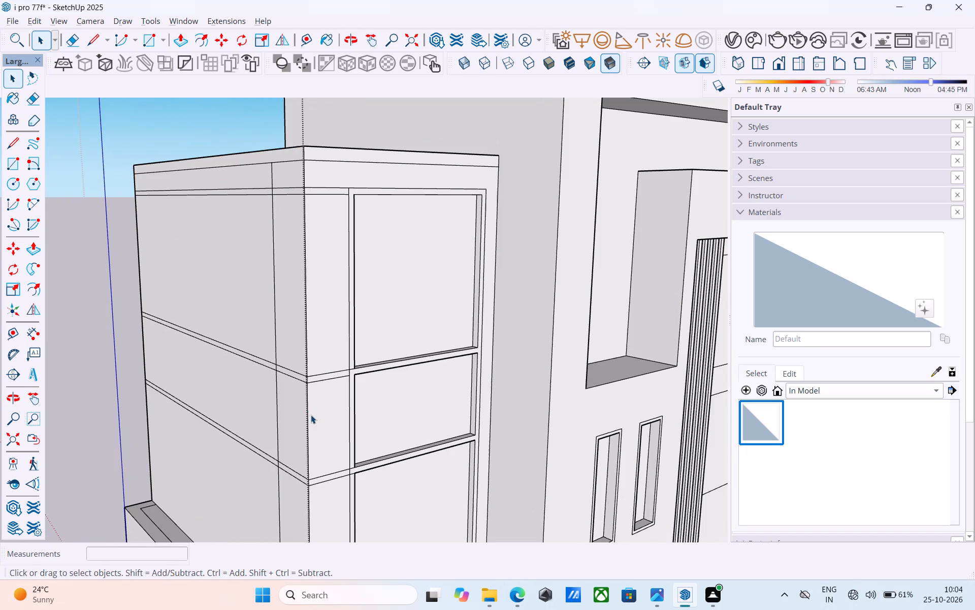
scroll(313, 407, down, 2)
scroll(296, 381, up, 5)
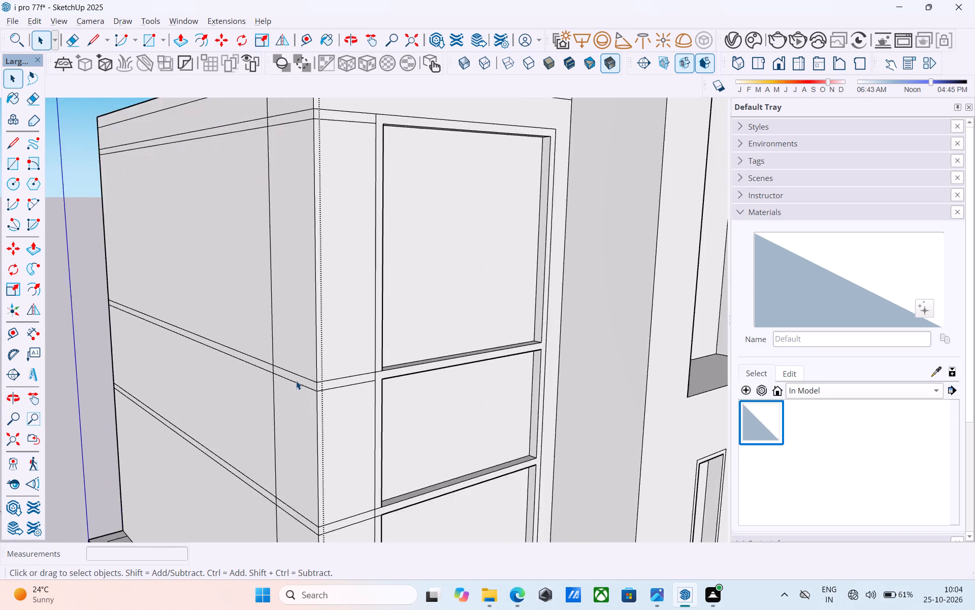
scroll(296, 381, up, 3)
key(e)
drag(295, 367, 297, 391)
drag(362, 374, 366, 402)
scroll(335, 357, down, 5)
scroll(333, 494, up, 5)
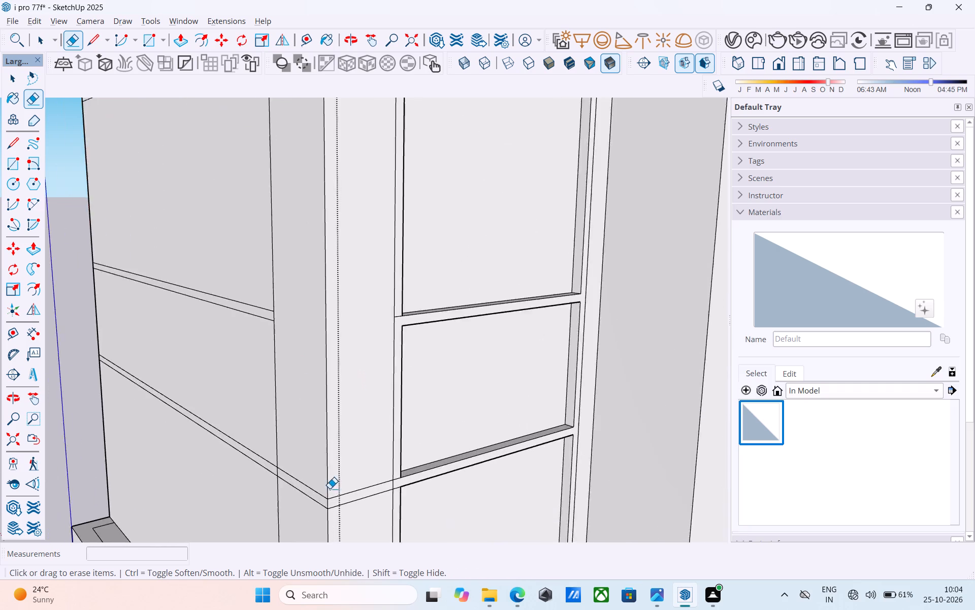
drag(312, 479, 302, 512)
drag(387, 472, 387, 503)
Push/Pull the vertical corner strip beside the window frame outward by 6".
scroll(385, 504, down, 4)
shift+middle_drag(385, 505, 368, 422)
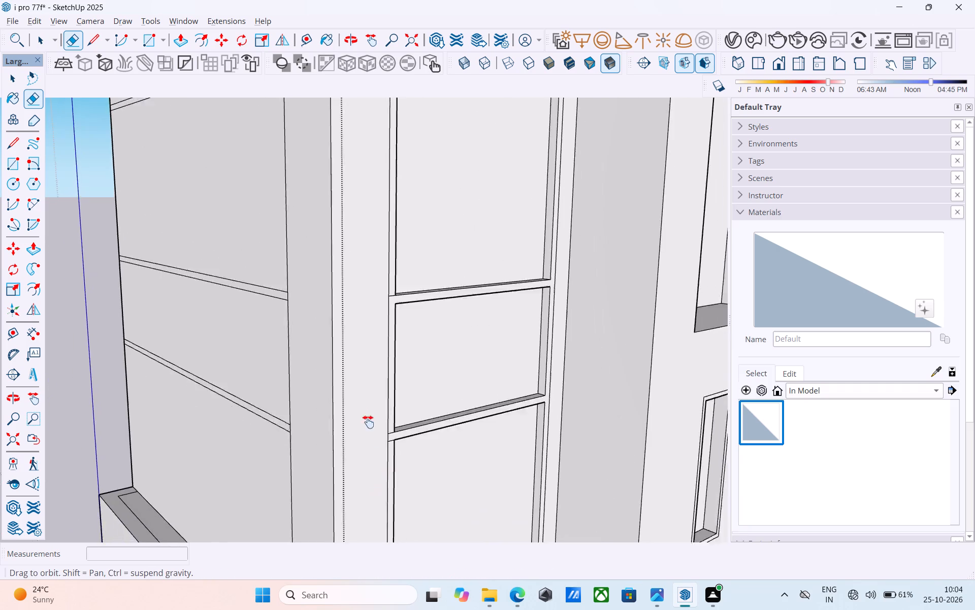
shift+middle_drag(368, 422, 354, 374)
scroll(352, 372, down, 5)
middle_drag(358, 405, 448, 362)
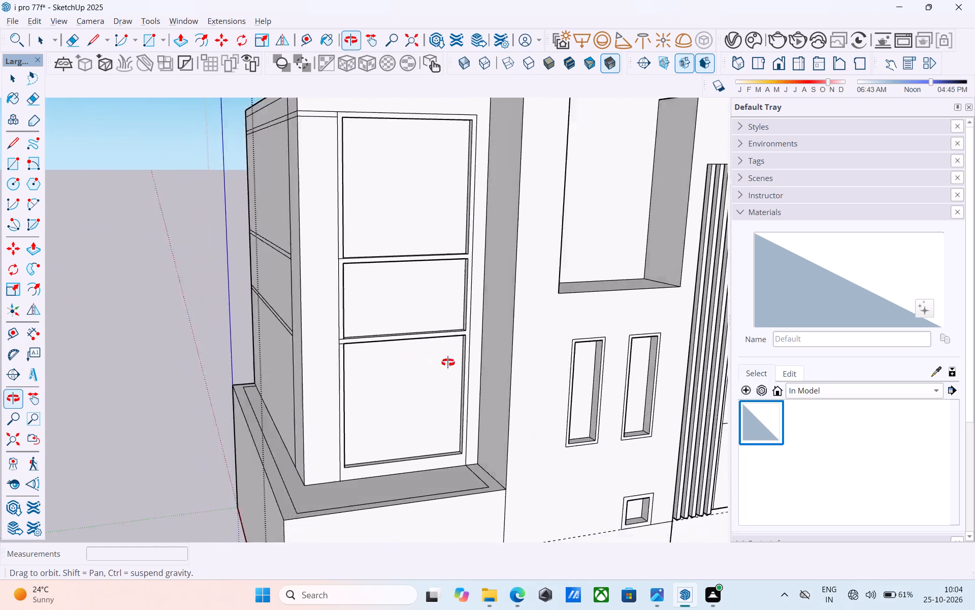
middle_drag(448, 362, 501, 394)
middle_drag(444, 385, 413, 398)
scroll(413, 398, up, 5)
key(space)
click(409, 394)
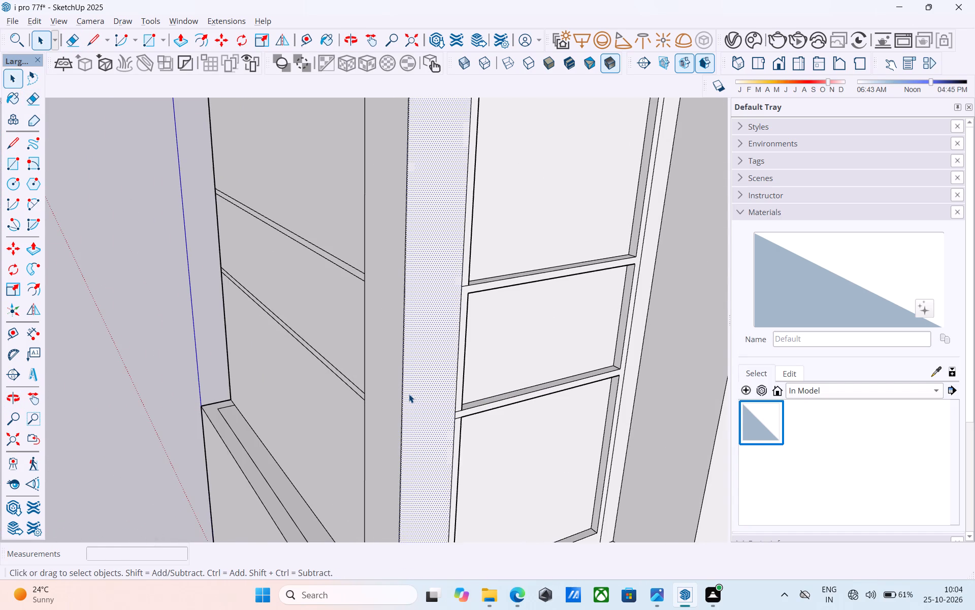
key(p)
click(409, 394)
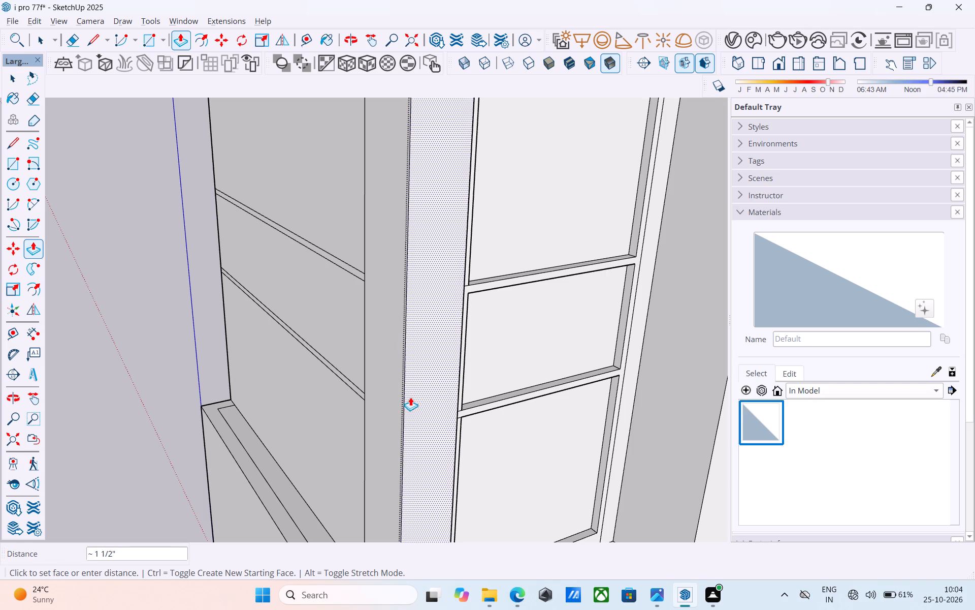
scroll(410, 397, down, 1)
middle_drag(410, 397, 349, 504)
scroll(358, 491, down, 6)
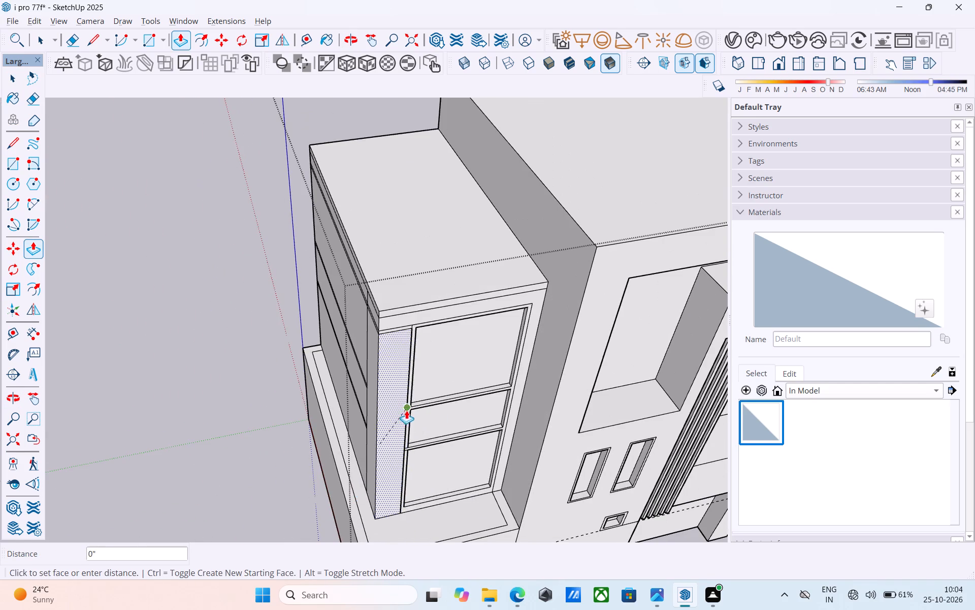
scroll(403, 375, up, 4)
middle_drag(450, 409, 456, 411)
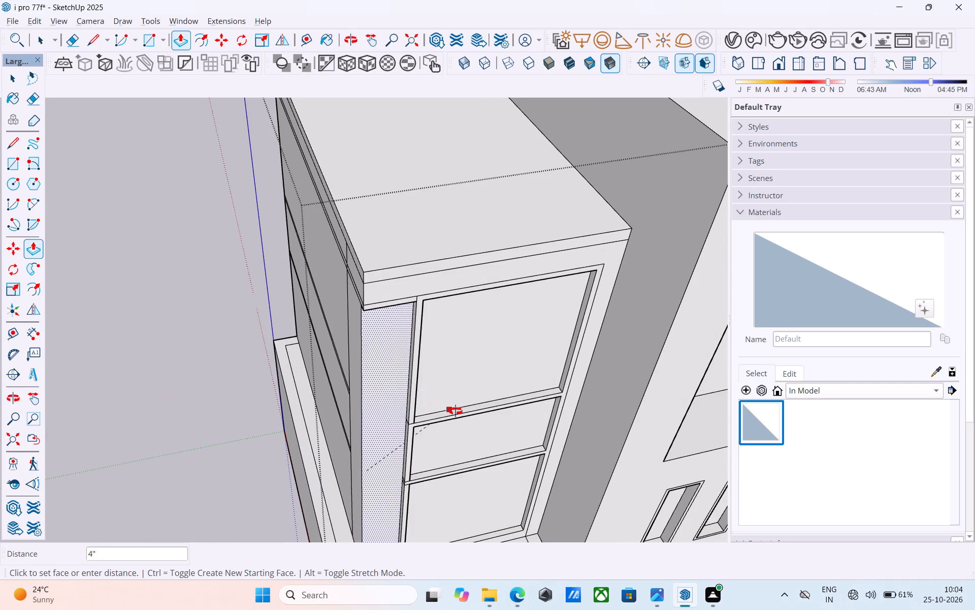
middle_drag(456, 411, 648, 410)
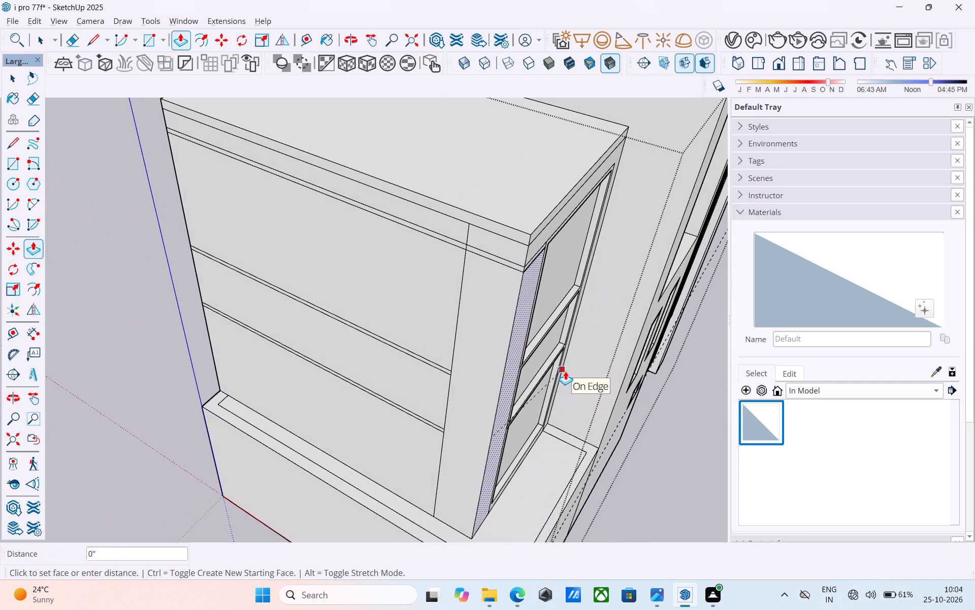
text(6")
key(Return)
key(space)
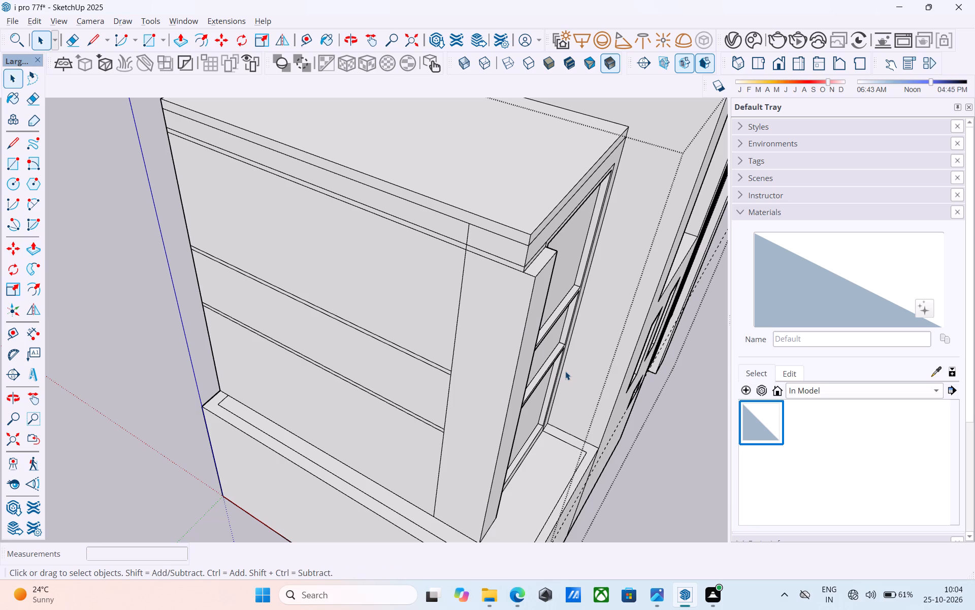
Push/Pull the matching corner strip on the lower block's side wall outward by 6".
click(486, 306)
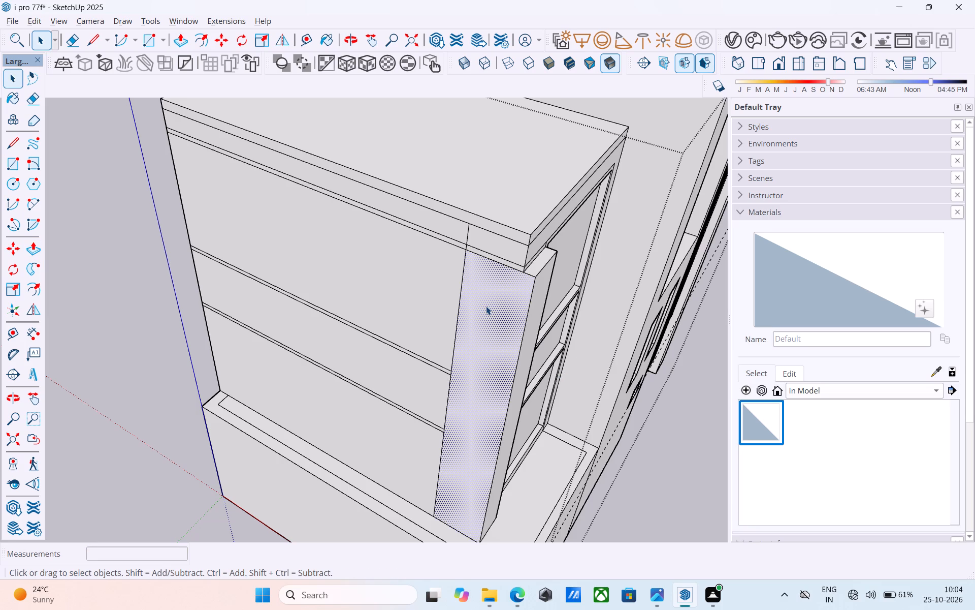
key(p)
click(486, 306)
text(6")
key(Return)
key(space)
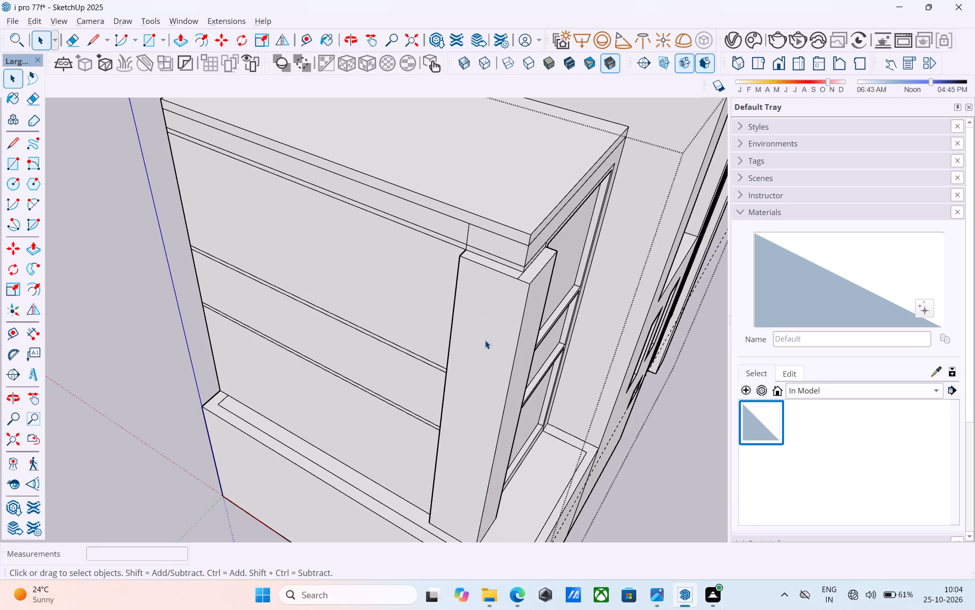
Erase the seam edge across the top of the corner pillar where its two extruded strips meet.
key(e)
middle_drag(515, 296, 422, 328)
scroll(469, 338, up, 9)
drag(459, 334, 450, 333)
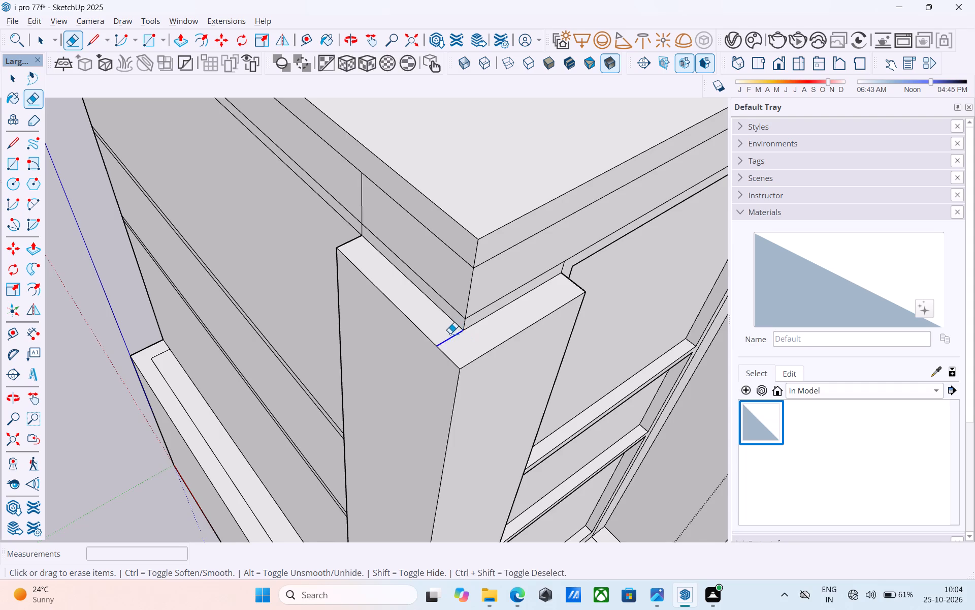
Erase the short leftover vertical edge above the corner pillar next to the window frame.
scroll(422, 330, down, 5)
middle_drag(435, 372, 264, 154)
scroll(294, 232, down, 8)
scroll(341, 252, up, 2)
scroll(346, 259, down, 2)
middle_drag(417, 412, 428, 115)
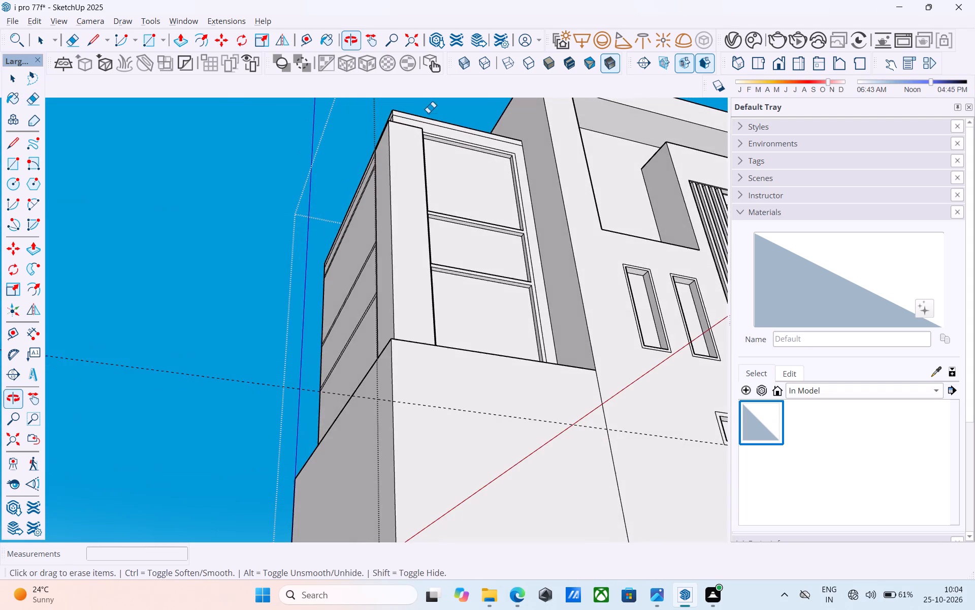
middle_drag(448, 211, 381, 414)
scroll(245, 352, up, 12)
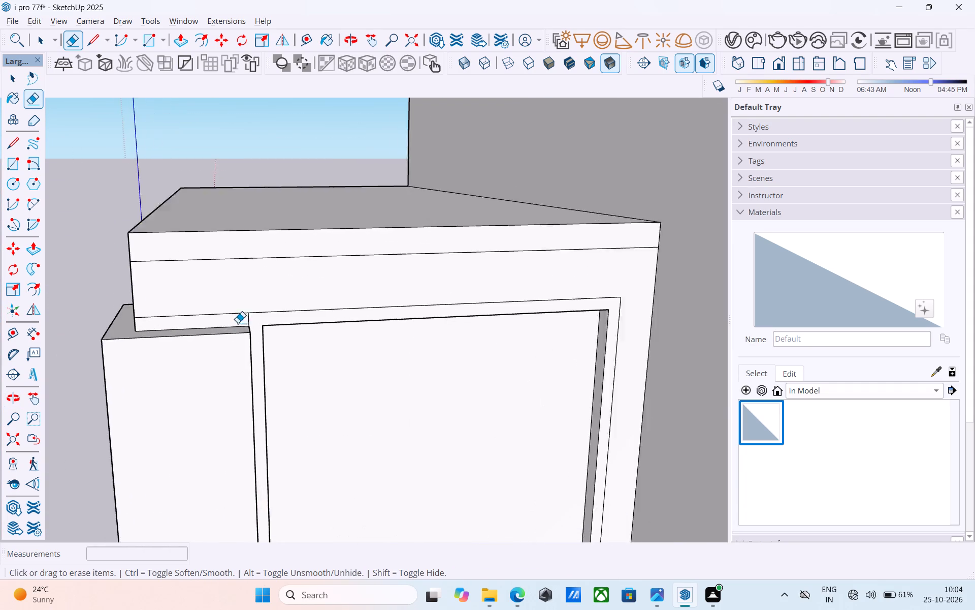
scroll(238, 323, up, 5)
click(254, 318)
Erase the leftover vertical line above the corner pillar on the lower block's side wall.
scroll(254, 313, down, 5)
middle_drag(253, 311, 511, 313)
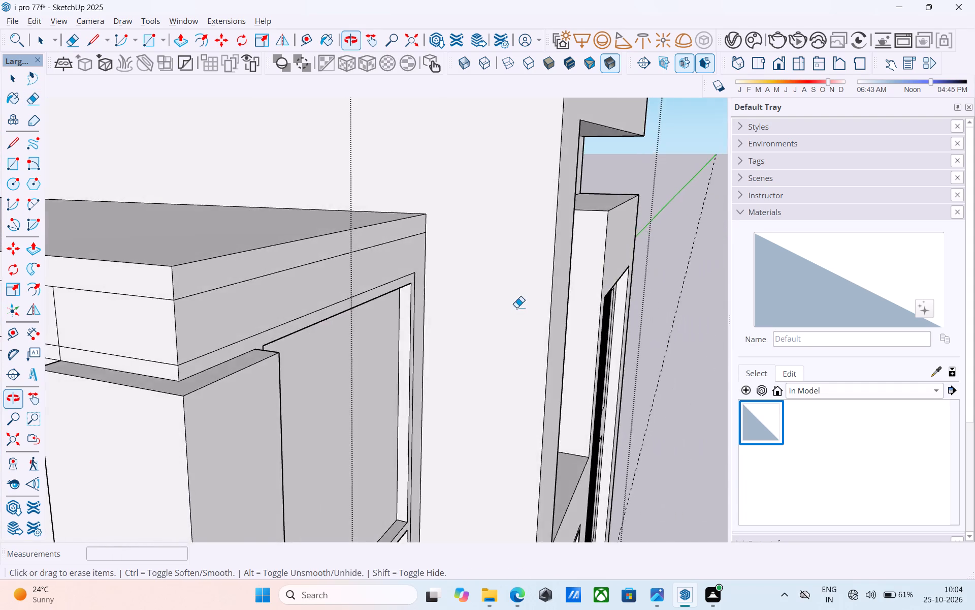
scroll(516, 307, down, 5)
shift+middle_drag(355, 365, 516, 373)
scroll(268, 291, up, 10)
scroll(326, 286, down, 6)
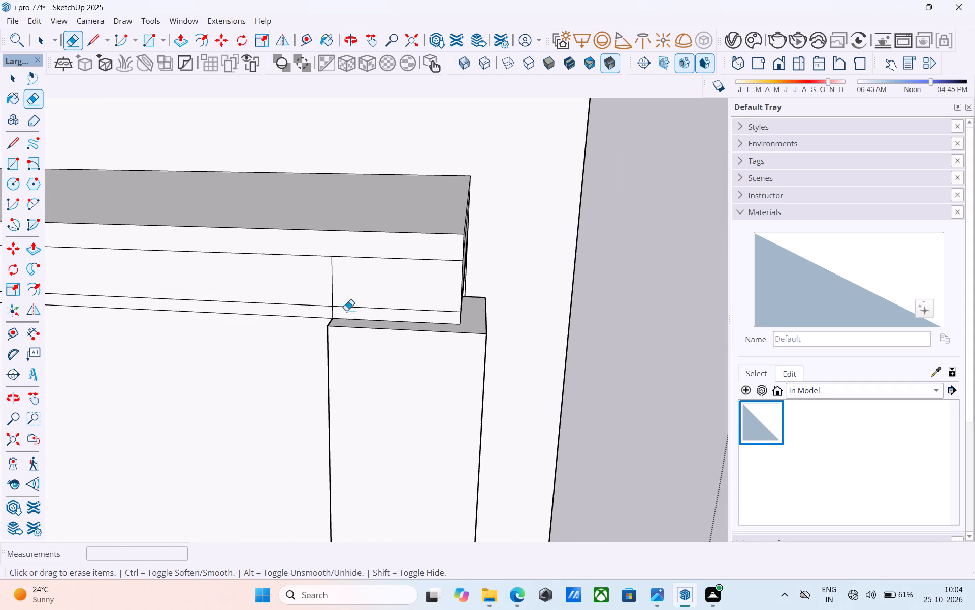
scroll(341, 302, up, 5)
click(331, 283)
Offset the upper panel of the lower block's side wall inward by 3" to form a frame outline.
scroll(329, 279, down, 18)
middle_drag(390, 254, 220, 195)
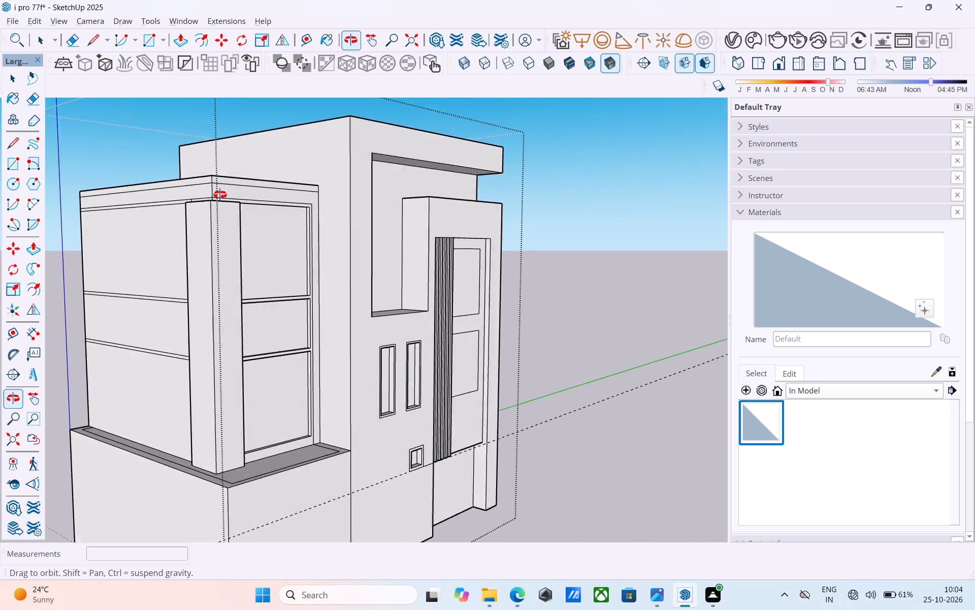
middle_drag(220, 195, 311, 139)
middle_drag(294, 347, 296, 371)
scroll(305, 316, down, 5)
shift+middle_drag(315, 346, 315, 367)
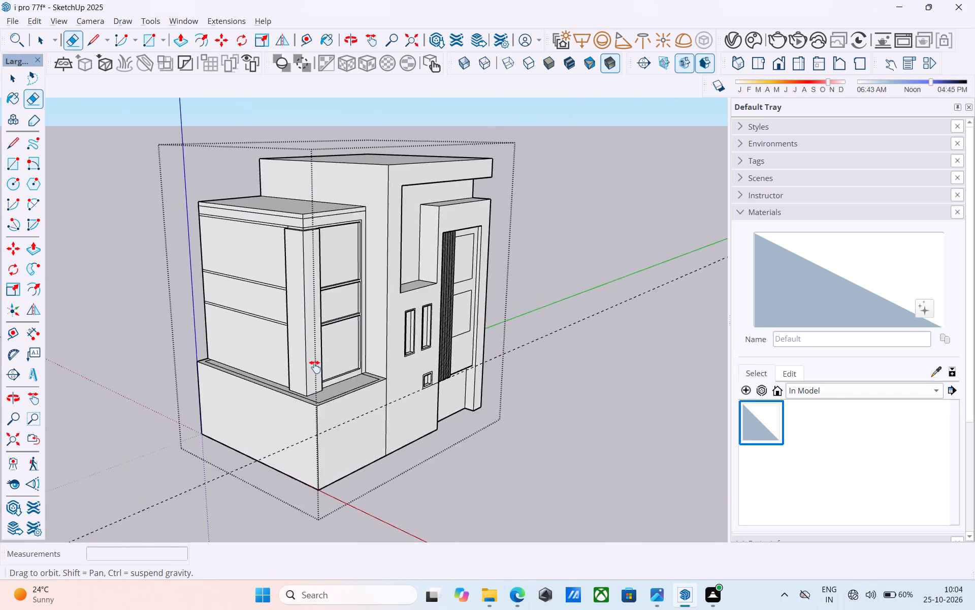
shift+middle_drag(315, 367, 701, 420)
scroll(473, 370, up, 12)
key(space)
click(412, 351)
scroll(413, 351, up, 4)
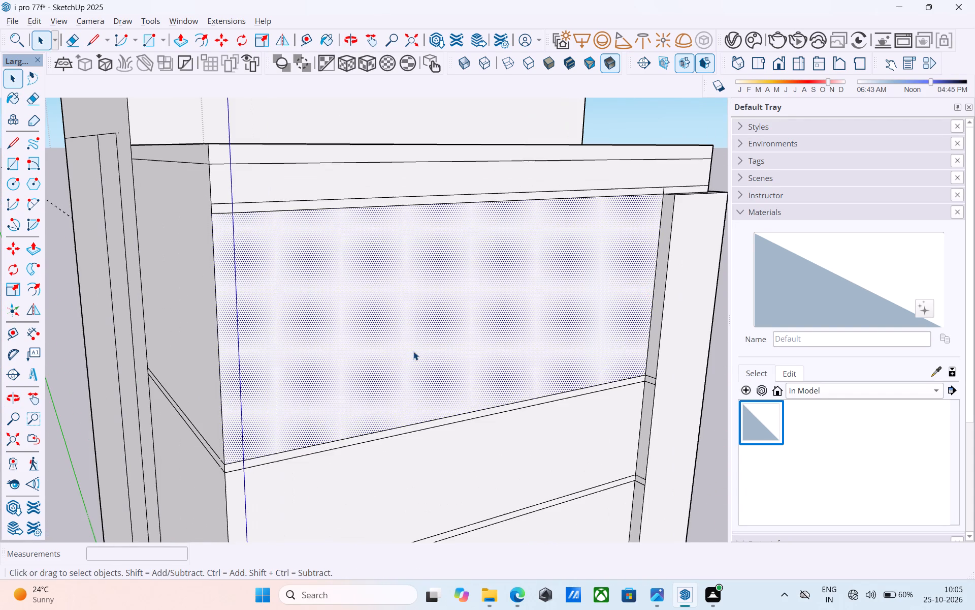
key(f)
click(413, 351)
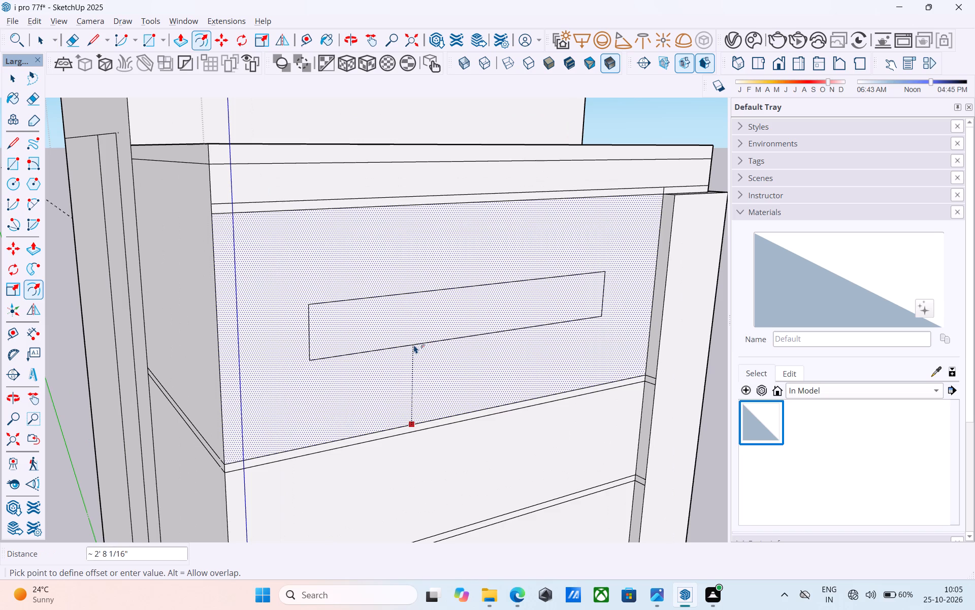
key(3)
key(shift+quotedbl)
key(Return)
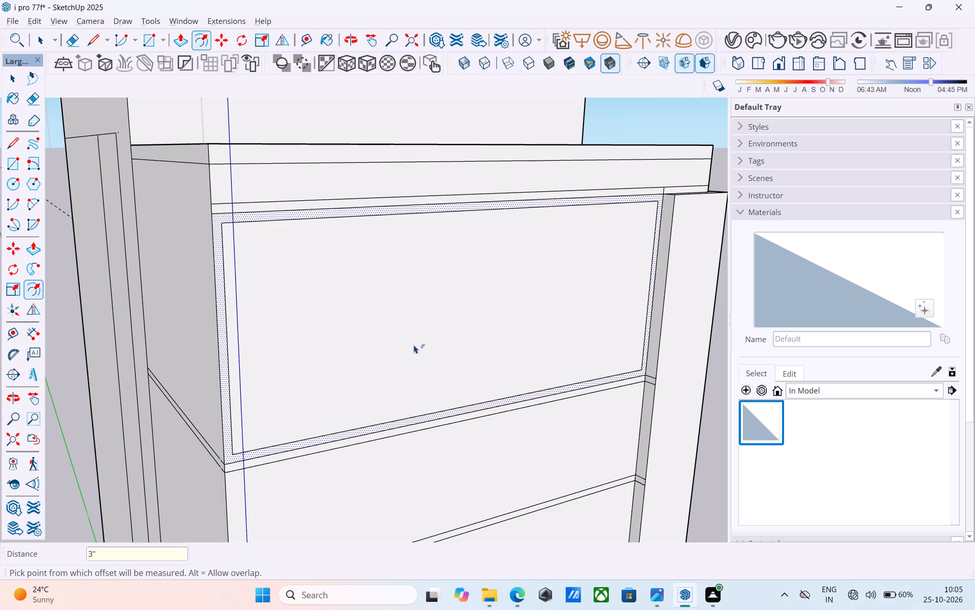
key(space)
Offset the middle panel of the side wall inward by 3".
click(400, 454)
scroll(317, 316, down, 6)
middle_drag(329, 403, 307, 389)
key(f)
click(317, 398)
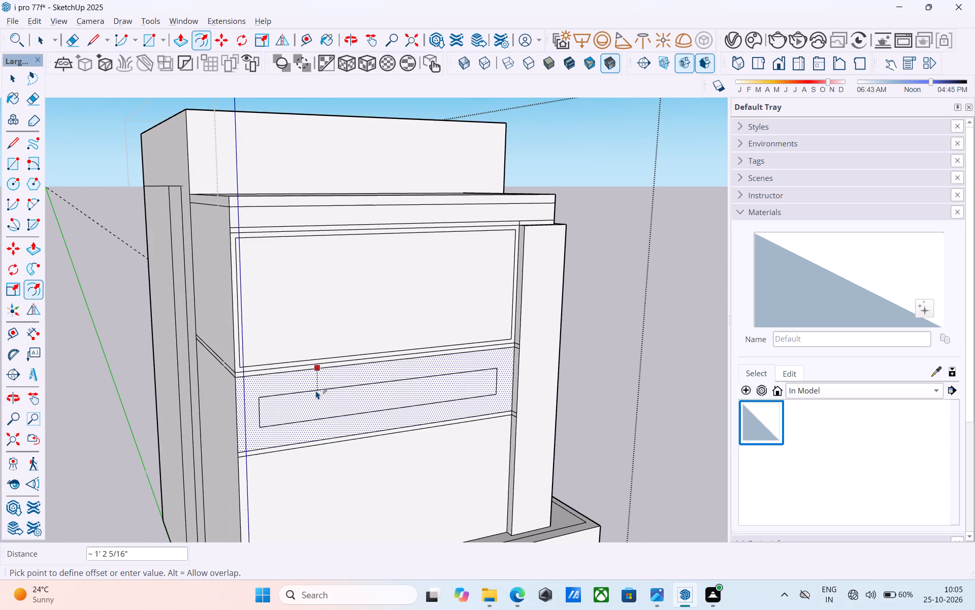
text(3")
key(Return)
key(space)
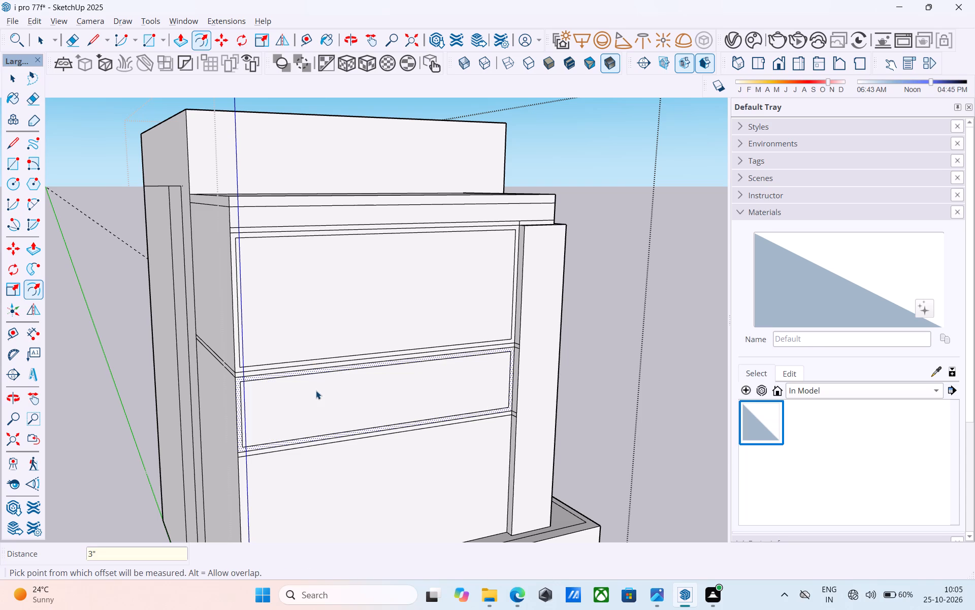
Offset the bottom panel of the side wall inward by 3".
scroll(310, 368, down, 8)
scroll(313, 451, up, 6)
click(310, 447)
scroll(309, 443, up, 1)
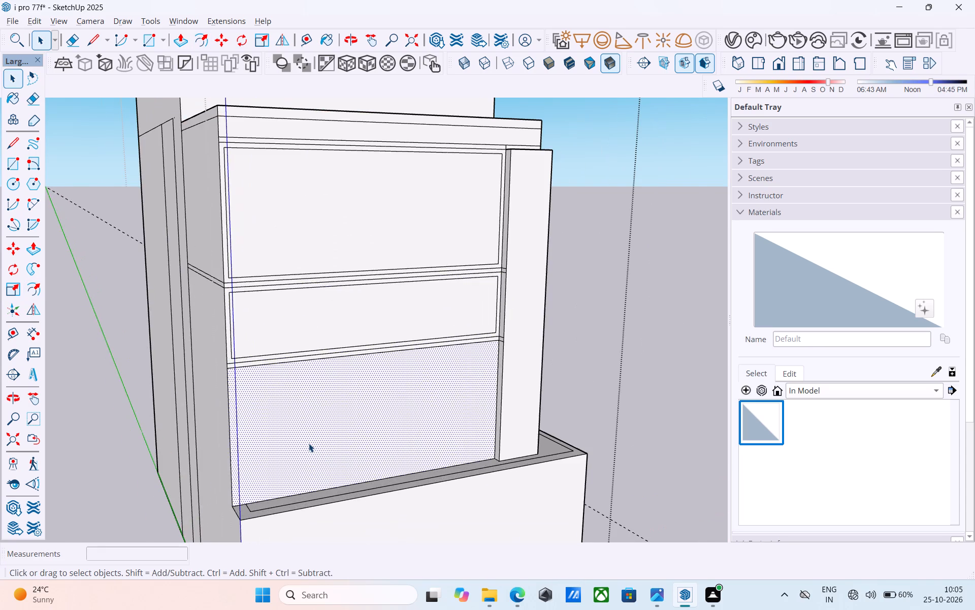
scroll(309, 443, up, 2)
key(f)
click(309, 443)
text(3")
key(Return)
key(space)
Start a line at the lower block's rear corner, where the side wall's upper band line meets the vertical edge.
scroll(310, 373, down, 4)
shift+middle_drag(307, 371, 304, 433)
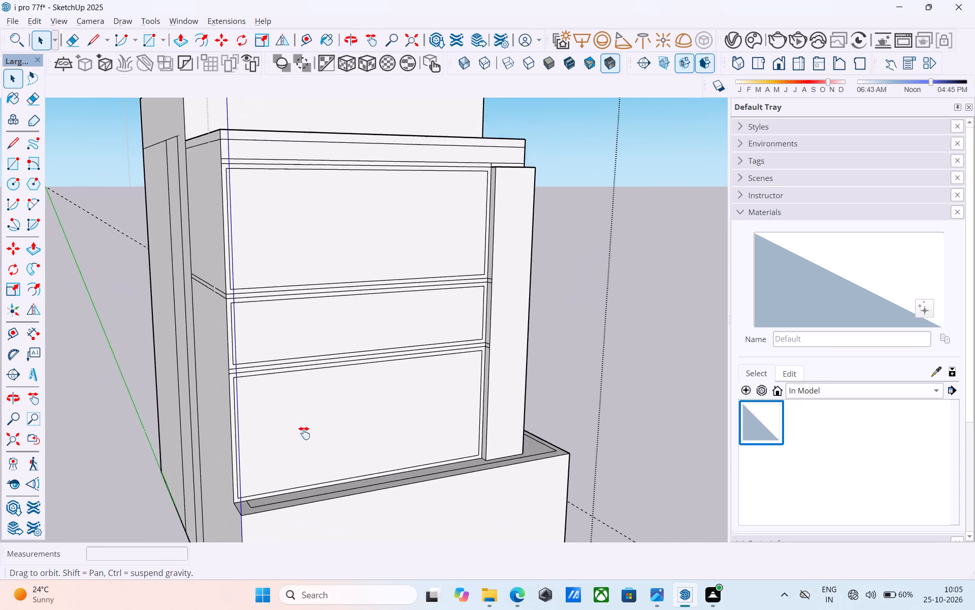
shift+middle_drag(304, 433, 278, 462)
scroll(298, 344, up, 5)
scroll(291, 330, down, 4)
shift+middle_drag(291, 330, 449, 387)
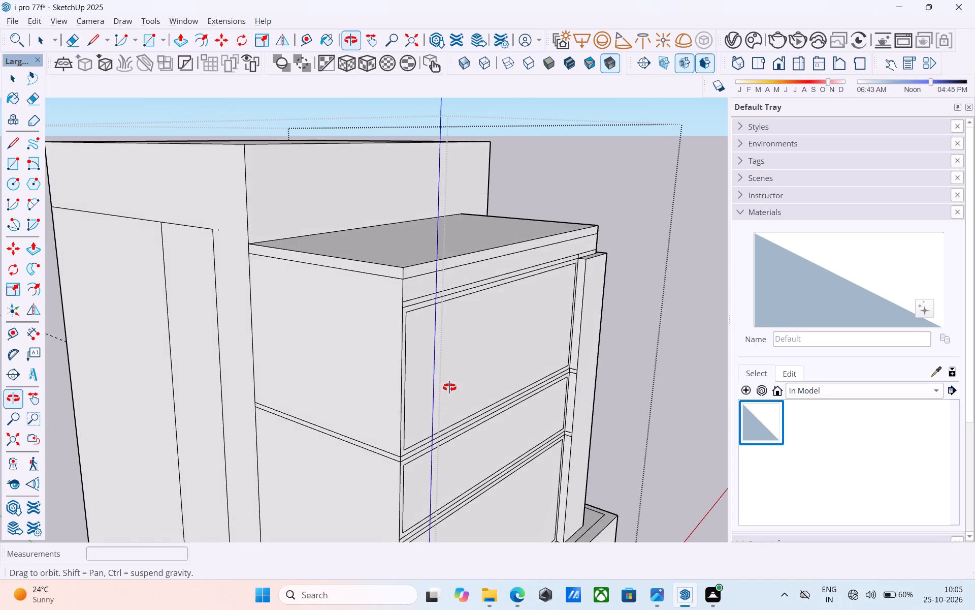
shift+middle_drag(449, 387, 379, 400)
scroll(313, 298, up, 6)
scroll(326, 308, down, 2)
middle_drag(330, 314, 314, 293)
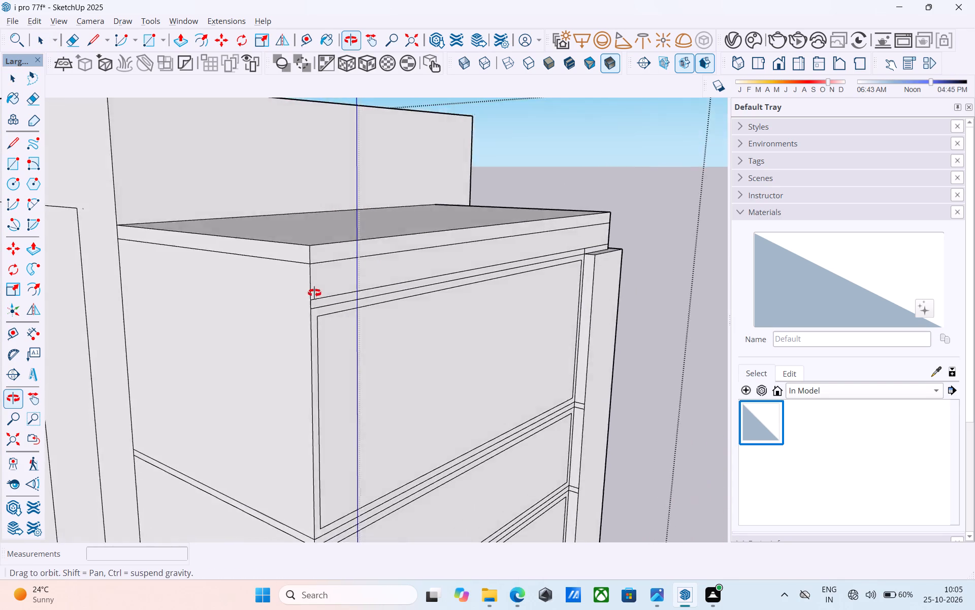
middle_drag(314, 293, 314, 292)
scroll(315, 298, up, 5)
scroll(311, 297, down, 5)
key(l)
click(310, 291)
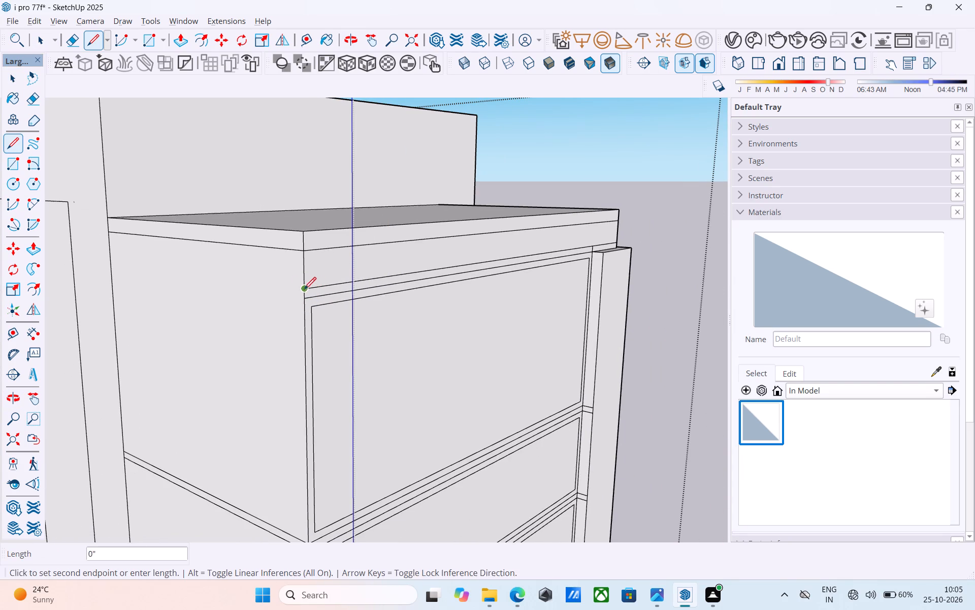